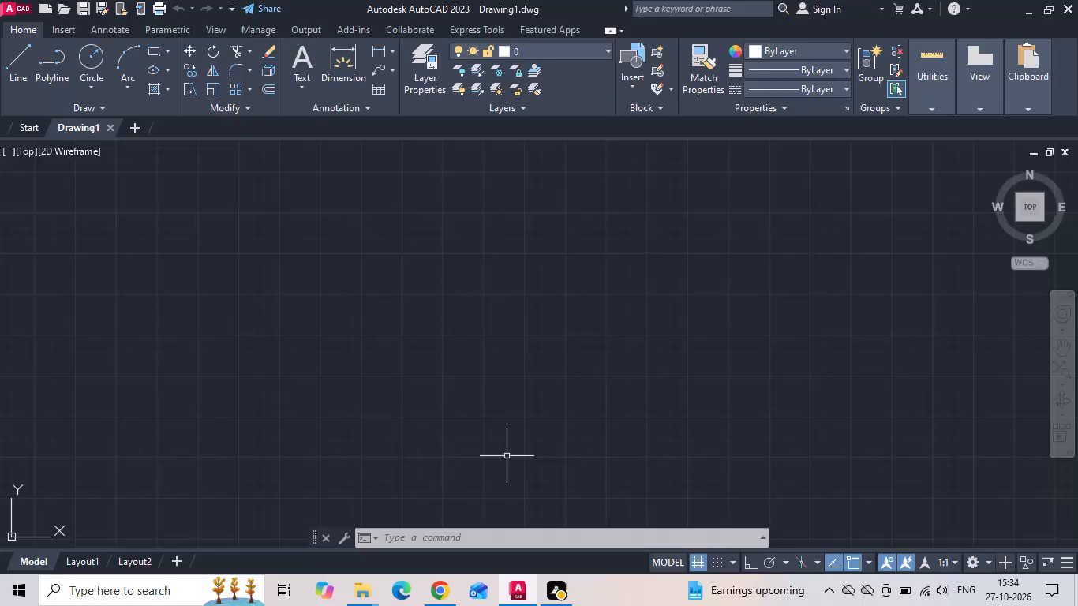
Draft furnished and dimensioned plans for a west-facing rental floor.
Turn on command logging with LOGFILEON.
{"action": "type", "text": "lo"}
{"action": "type", "text": "gfile"}
{"action": "type", "text": "on"}
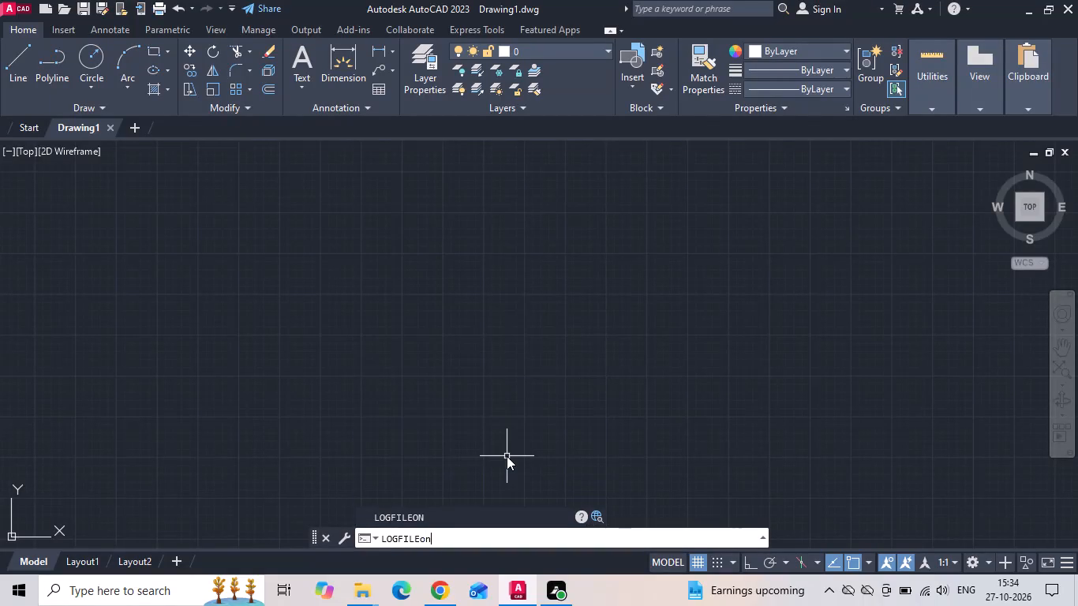
{"action": "key", "text": "Return"}
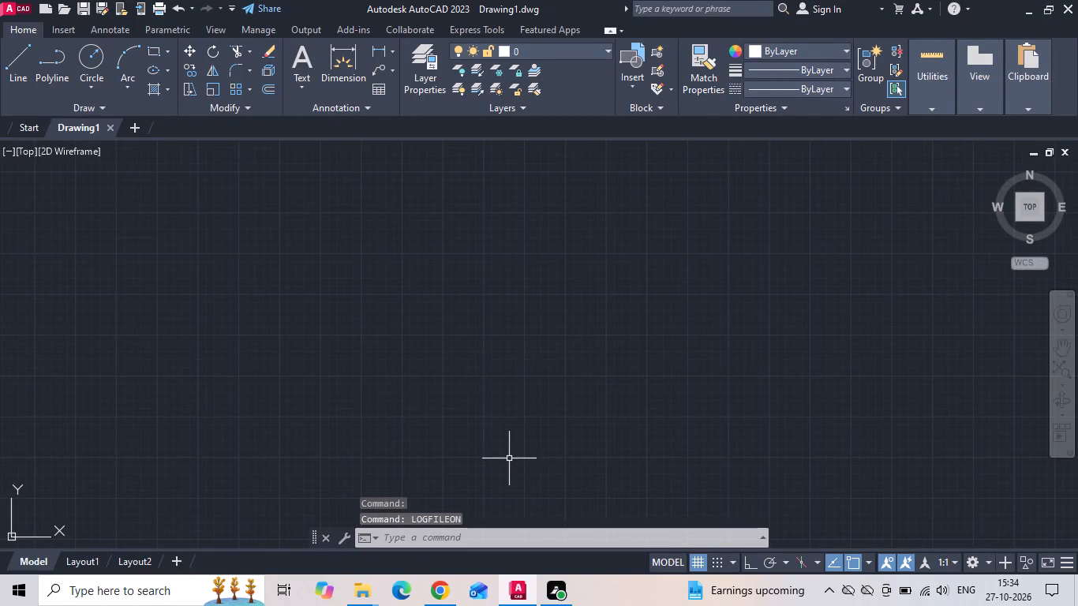
Set the drawing units to Engineering length with 0'-0.0" precision and an insertion scale of Inches.
{"action": "type", "text": "un"}
{"action": "key", "text": "space"}
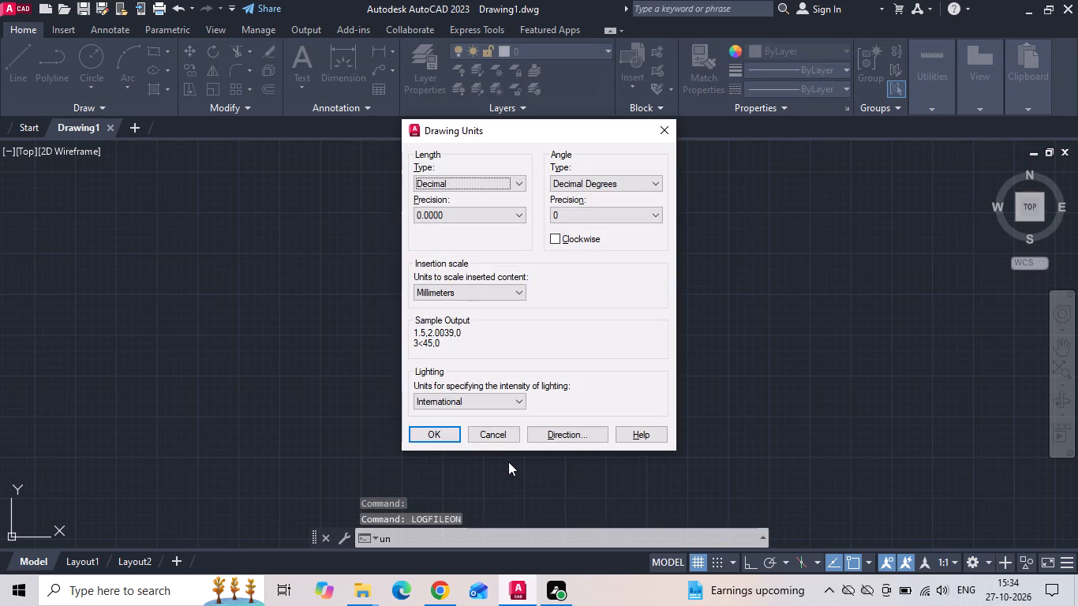
{"action": "left_click", "coordinate": [477, 185]}
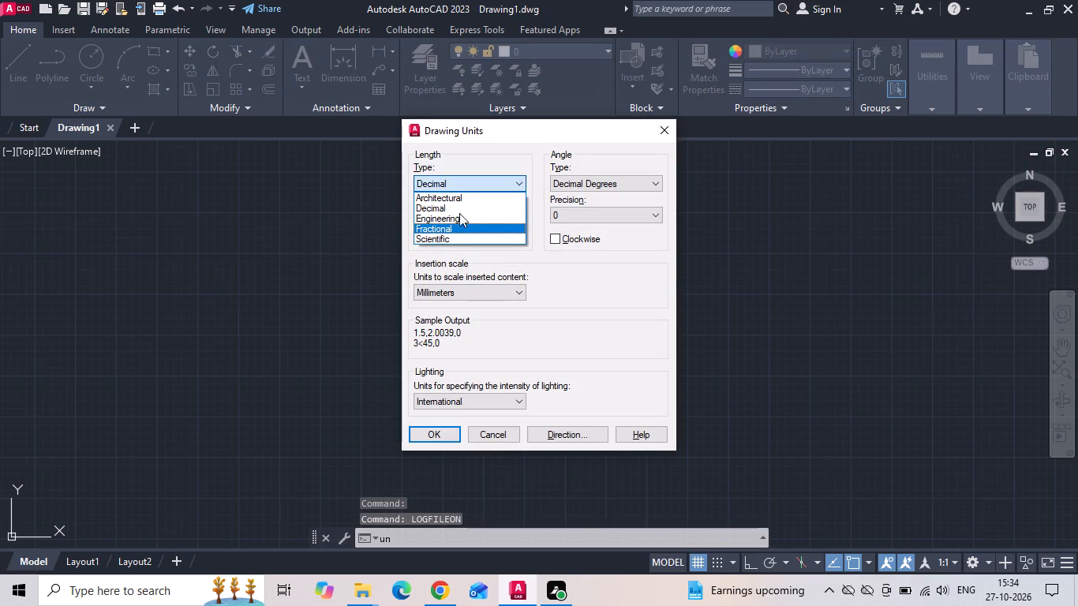
{"action": "left_click", "coordinate": [459, 213]}
{"action": "left_click", "coordinate": [456, 209]}
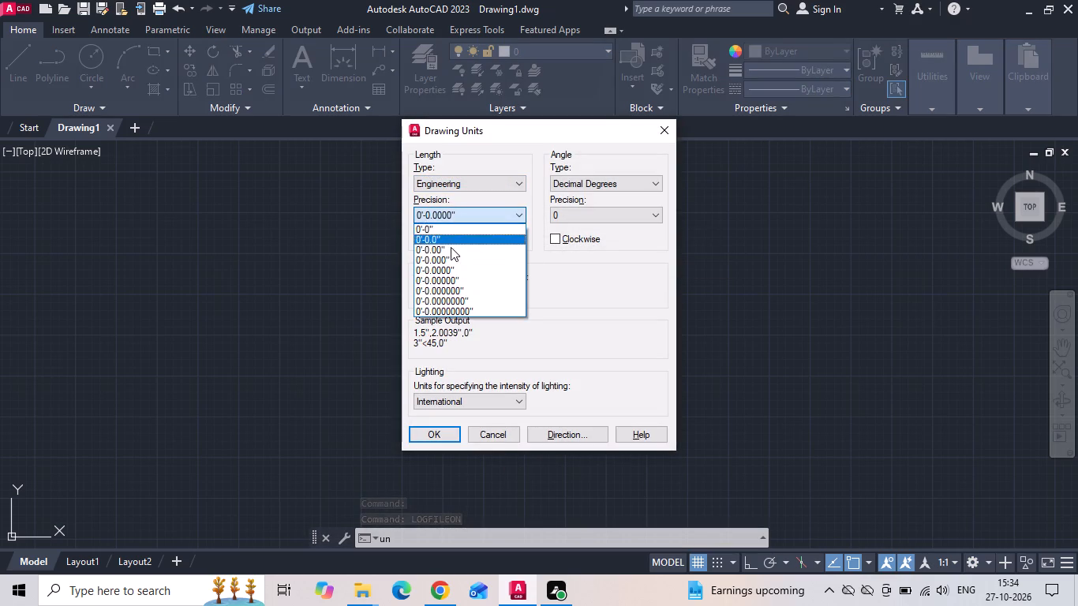
{"action": "left_click", "coordinate": [453, 238]}
{"action": "left_click", "coordinate": [451, 292]}
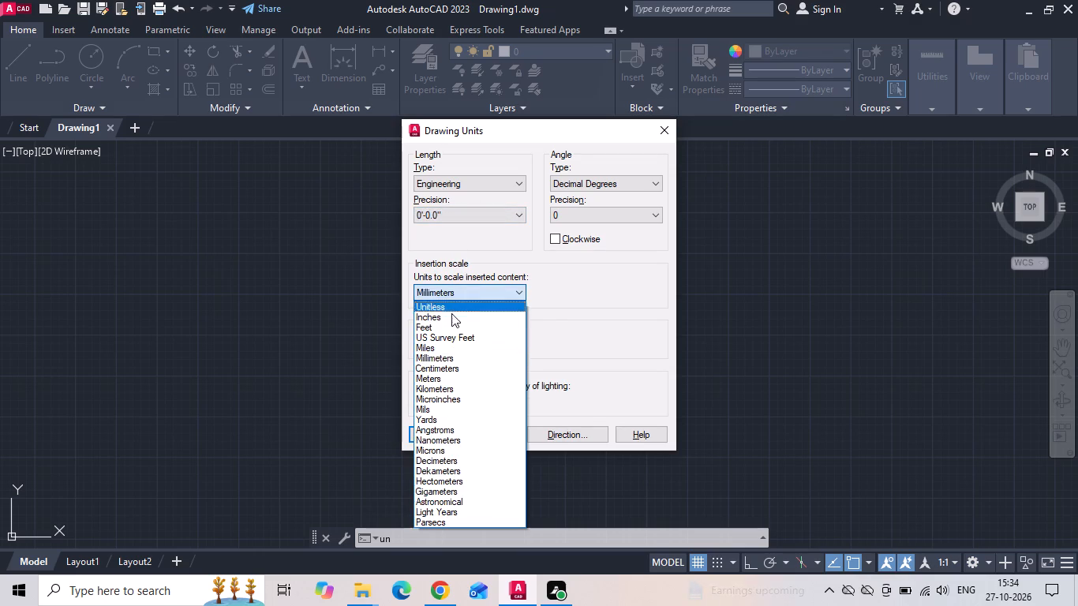
{"action": "left_click", "coordinate": [451, 316]}
{"action": "left_click", "coordinate": [432, 436]}
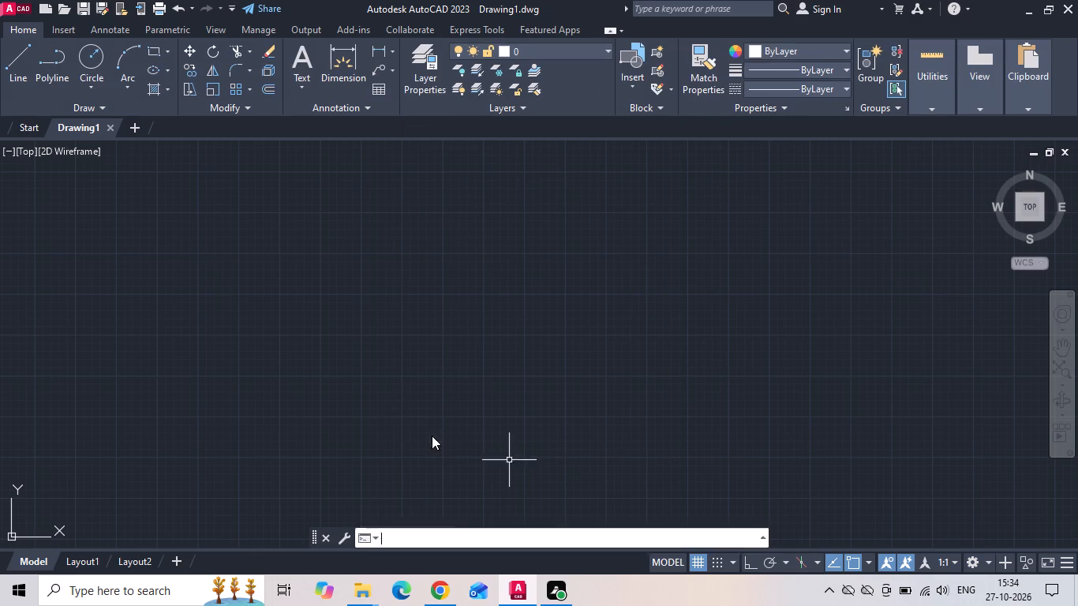
Modify the ISO-25 dimension style's primary units to Engineering format with 0'-0.0" precision.
{"action": "type", "text": "d"}
{"action": "key", "text": "space"}
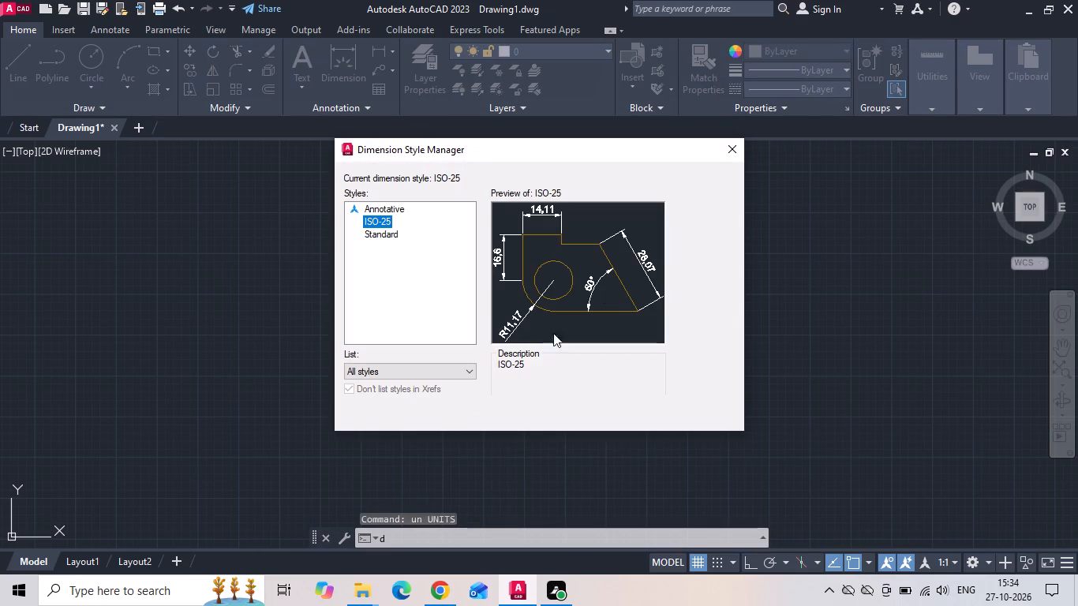
{"action": "left_click", "coordinate": [701, 265]}
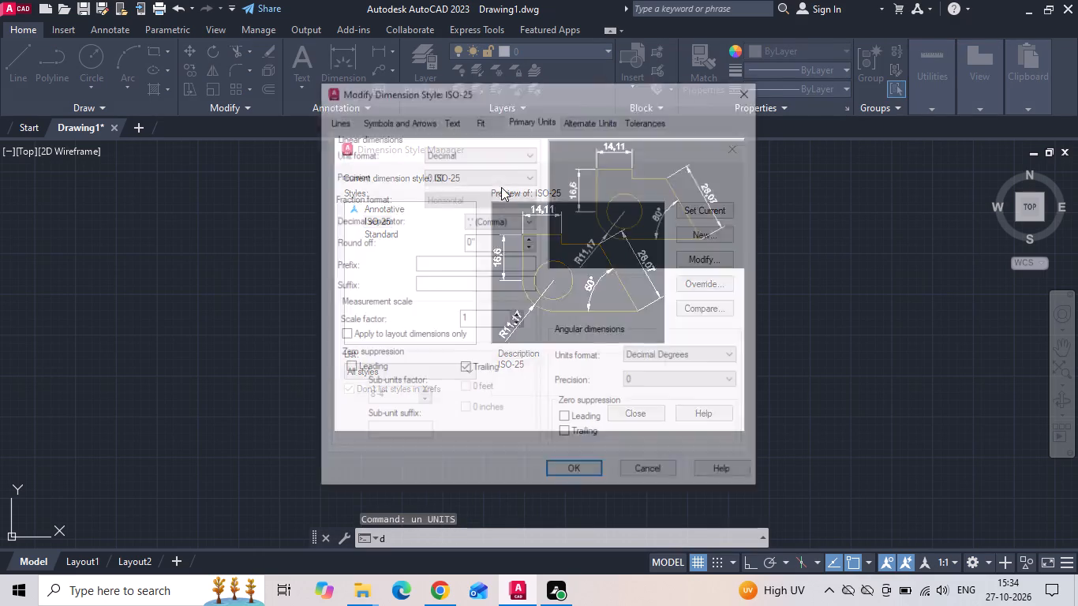
{"action": "left_click", "coordinate": [447, 151]}
{"action": "left_click", "coordinate": [447, 185]}
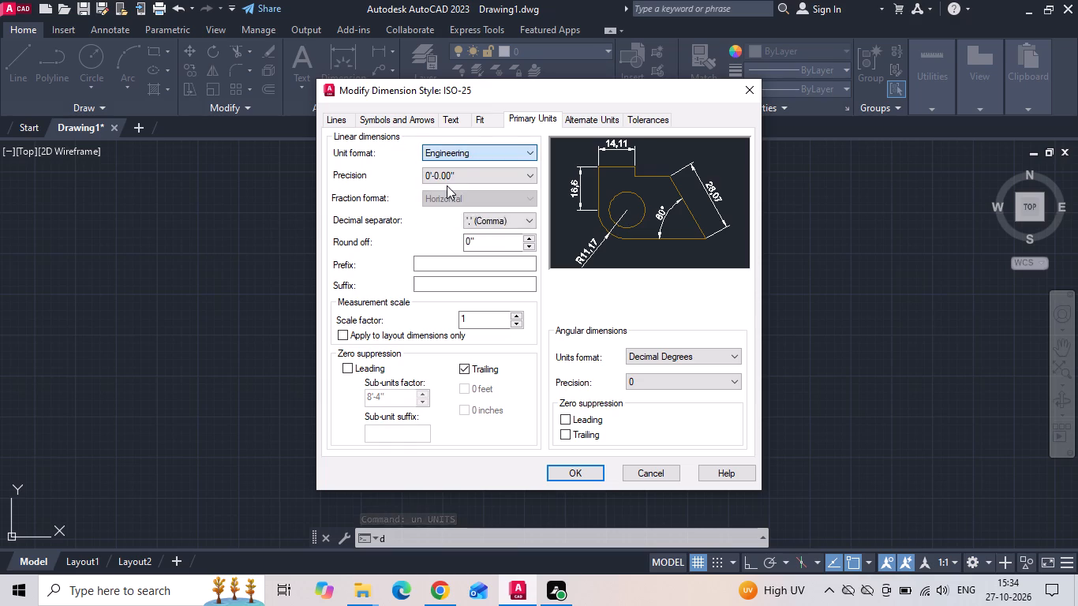
{"action": "left_click", "coordinate": [450, 175]}
{"action": "left_click", "coordinate": [453, 201]}
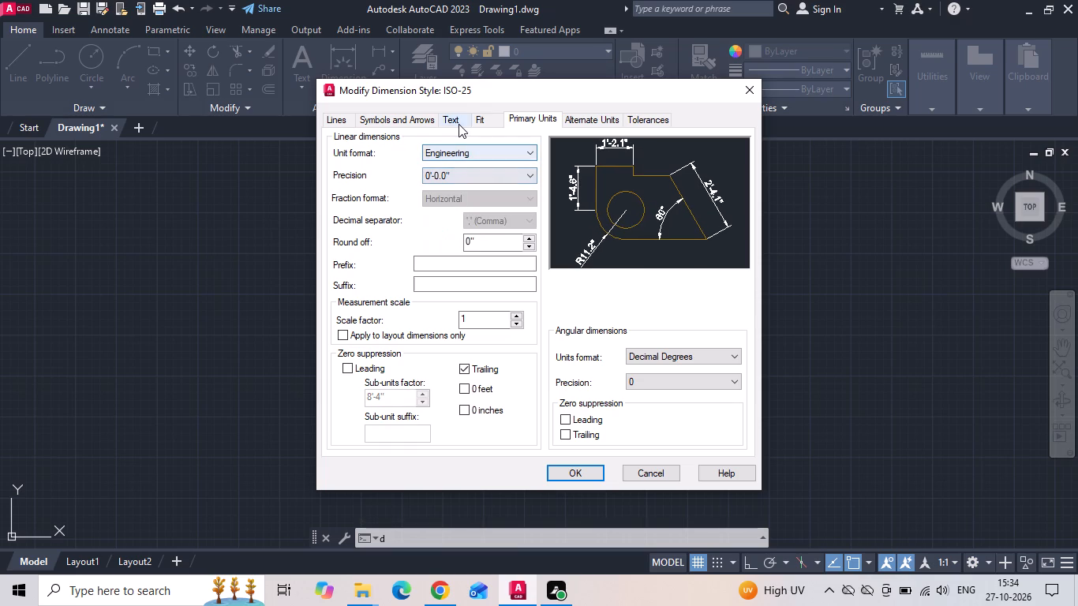
Set the ISO-25 dimension text height to 9" and make the style current.
{"action": "left_click", "coordinate": [459, 124]}
{"action": "left_click_drag", "start_coordinate": [507, 227], "coordinate": [447, 228]}
{"action": "key", "text": "BackSpace"}
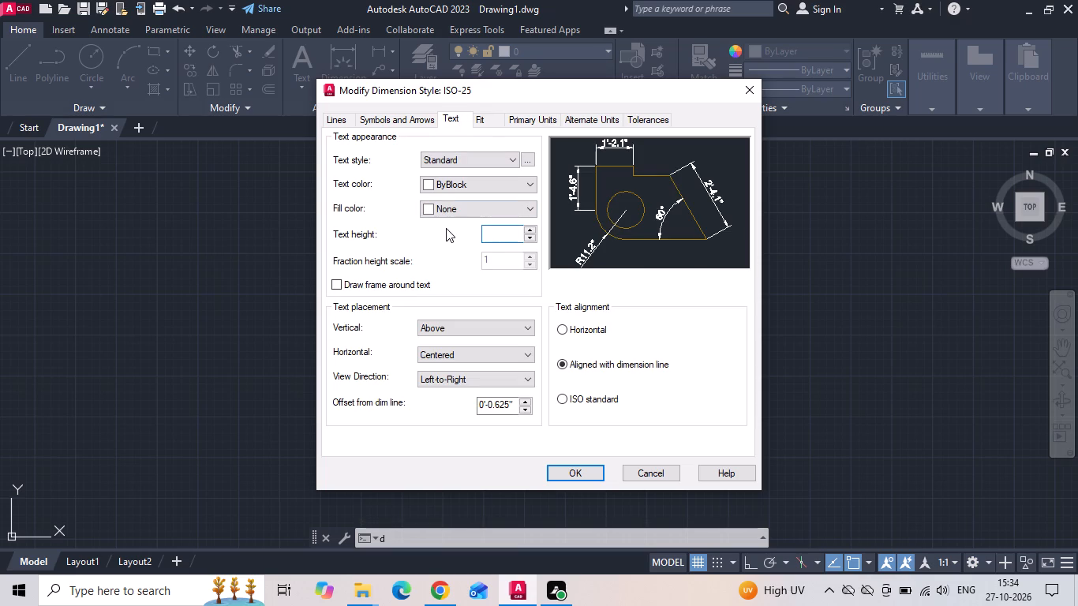
{"action": "type", "text": "9\""}
{"action": "key", "text": "Return"}
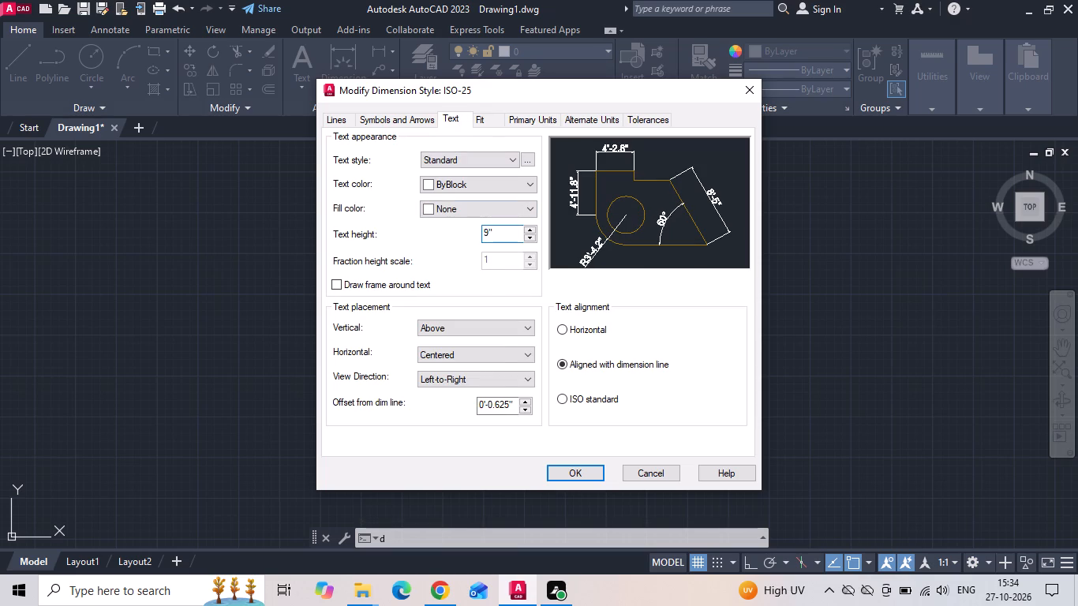
{"action": "left_click", "coordinate": [561, 476]}
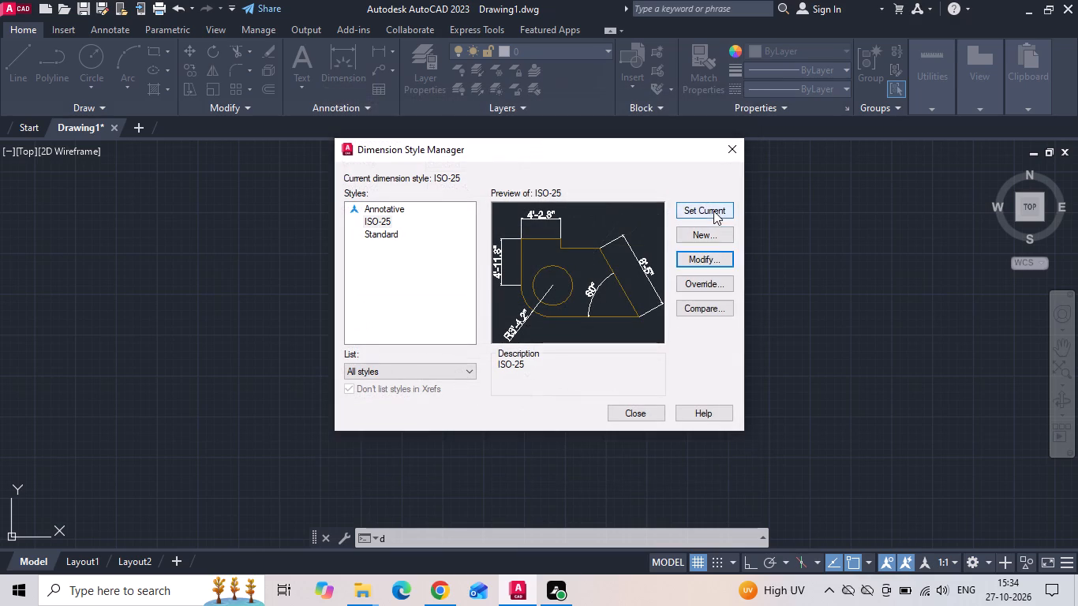
{"action": "left_click", "coordinate": [713, 211]}
{"action": "left_click", "coordinate": [630, 406]}
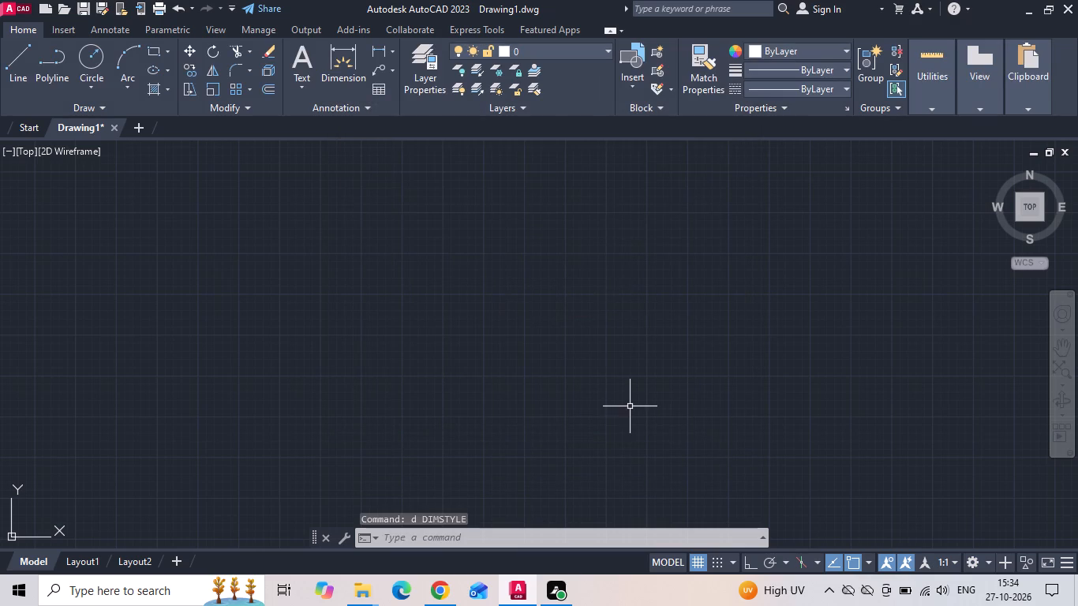
Save the drawing as 30x40 RENT in the Desktop's INTERNSHIP folder, inside subfolder 27102026.
{"action": "key", "text": "ctrl+s"}
{"action": "double_click", "coordinate": [515, 209]}
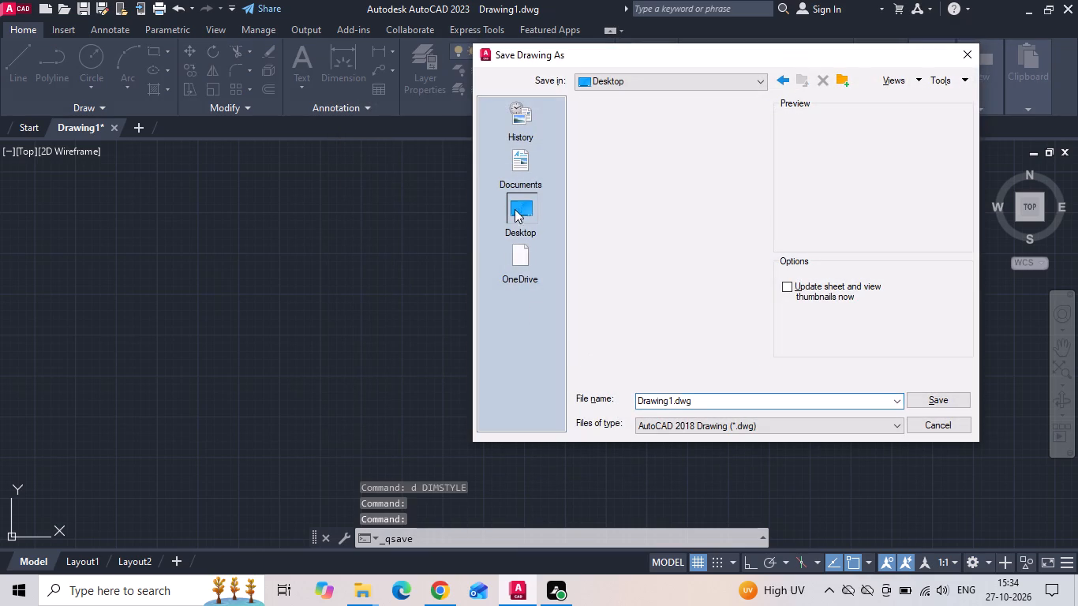
{"action": "double_click", "coordinate": [615, 152]}
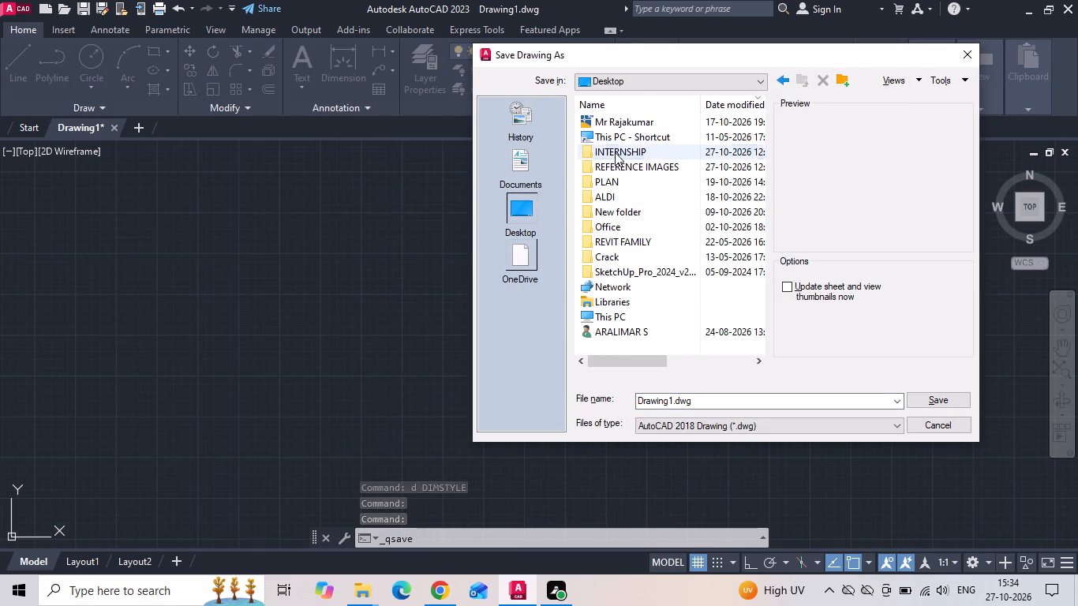
{"action": "scroll", "coordinate": [654, 351], "scroll_direction": "down", "scroll_amount": 4}
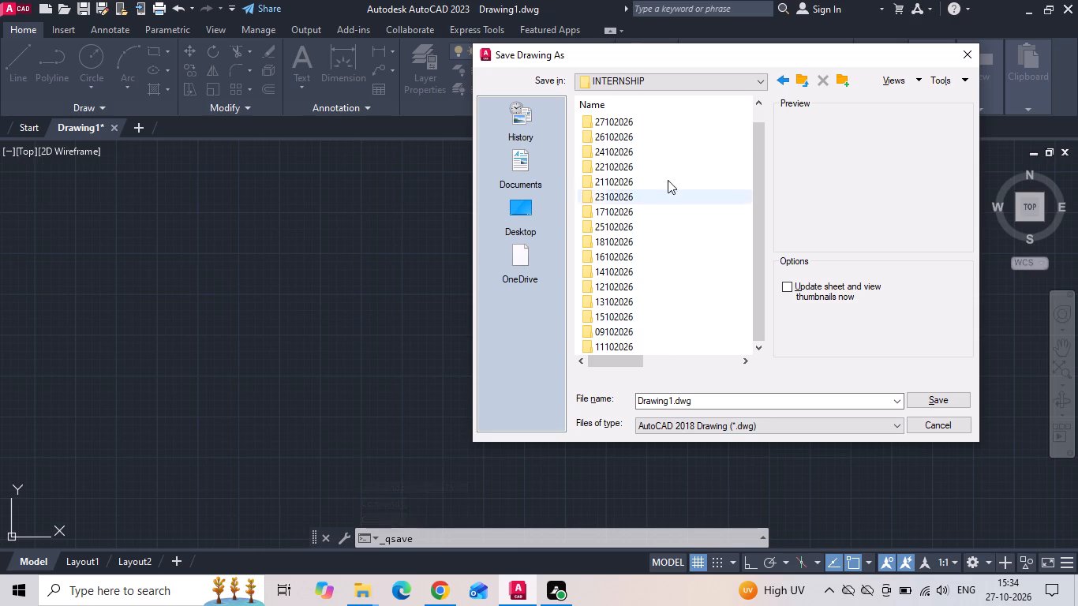
{"action": "double_click", "coordinate": [646, 123]}
{"action": "left_click", "coordinate": [719, 404]}
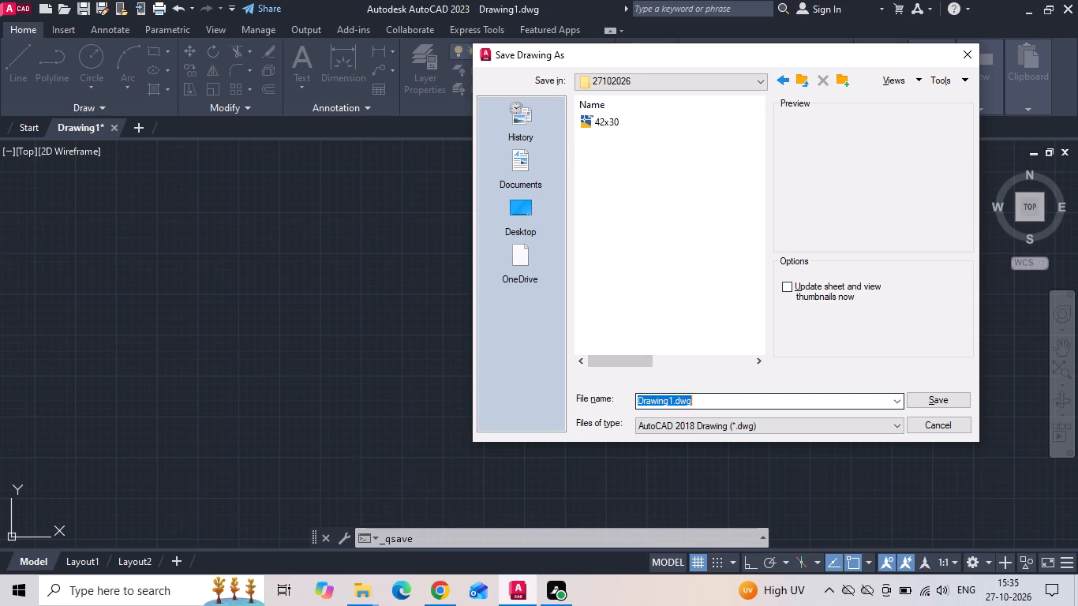
{"action": "key", "text": "BackSpace"}
{"action": "type", "text": "30x40"}
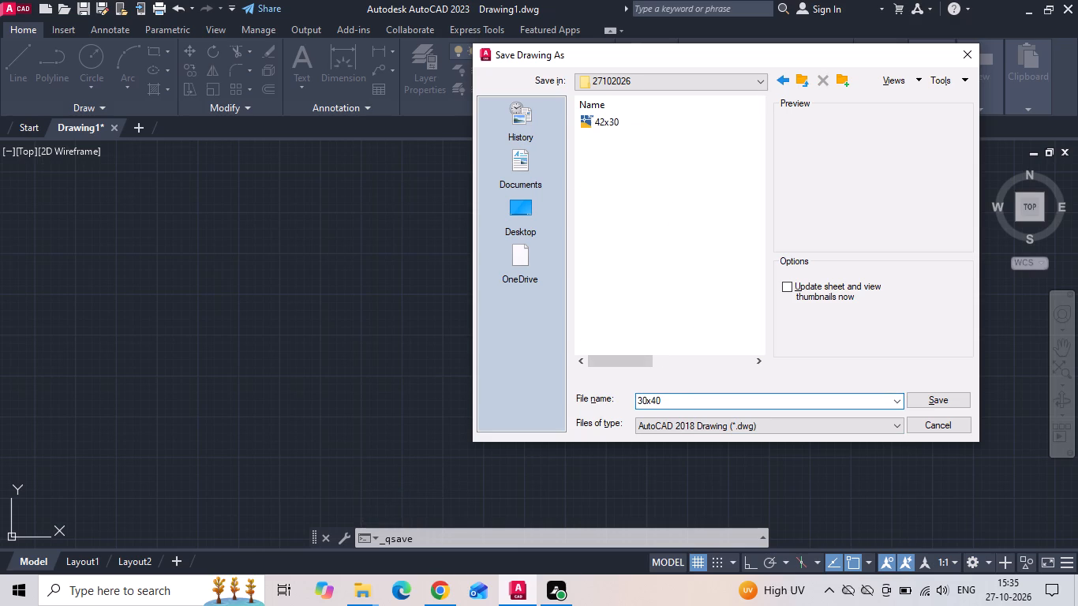
{"action": "key", "text": "space"}
{"action": "type", "text": "rent"}
{"action": "key", "text": "BackSpace"}
{"action": "key", "text": "BackSpace"}
{"action": "key", "text": "BackSpace"}
{"action": "key", "text": "BackSpace"}
{"action": "type", "text": "RENT"}
{"action": "key", "text": "Return"}
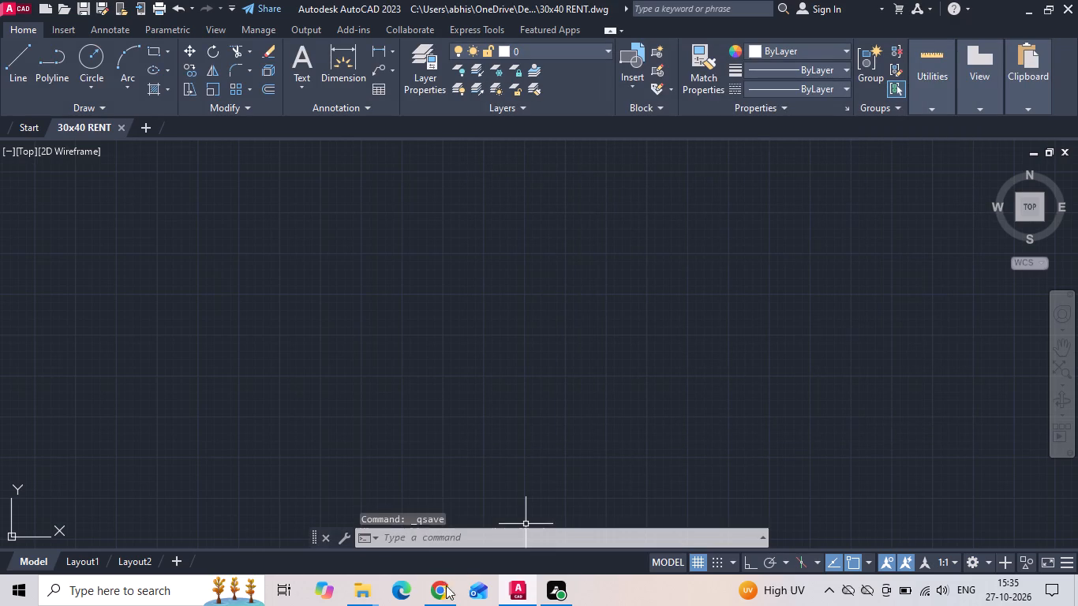
Copy the 30x40 RENT reference image from File Explorer and paste it into the AutoCAD drawing with a rotation of 0.
{"action": "left_click", "coordinate": [414, 532]}
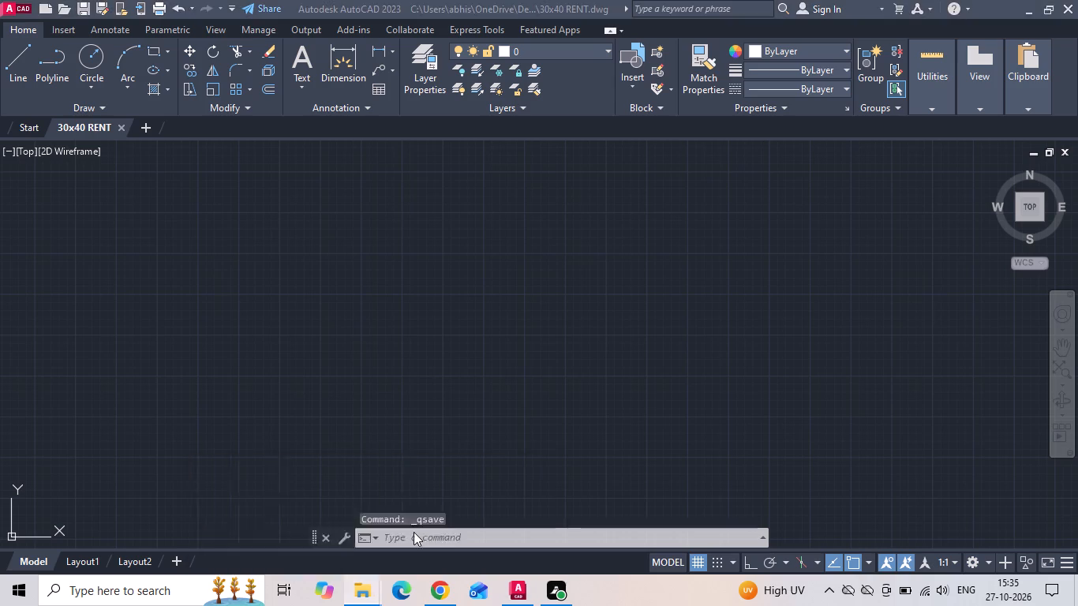
{"action": "right_click", "coordinate": [170, 125]}
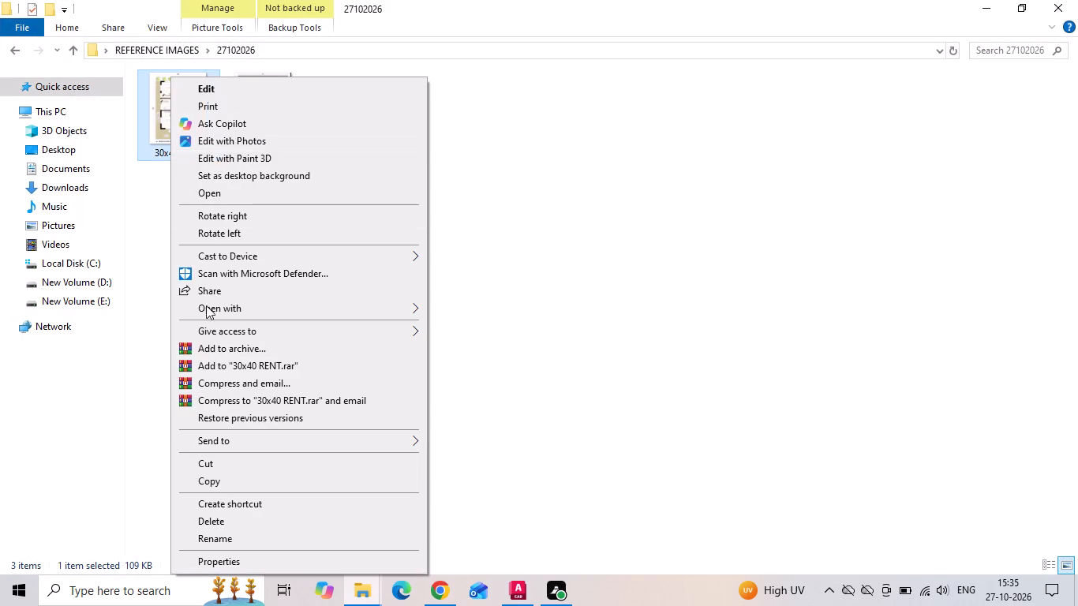
{"action": "left_click", "coordinate": [215, 481]}
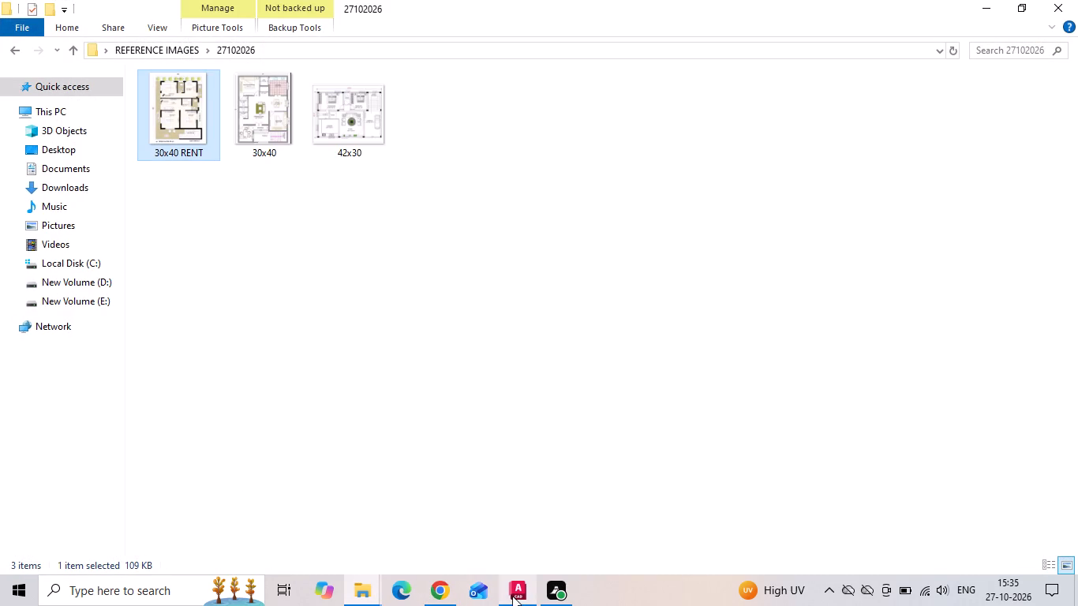
{"action": "left_click", "coordinate": [513, 596]}
{"action": "key", "text": "ctrl+v"}
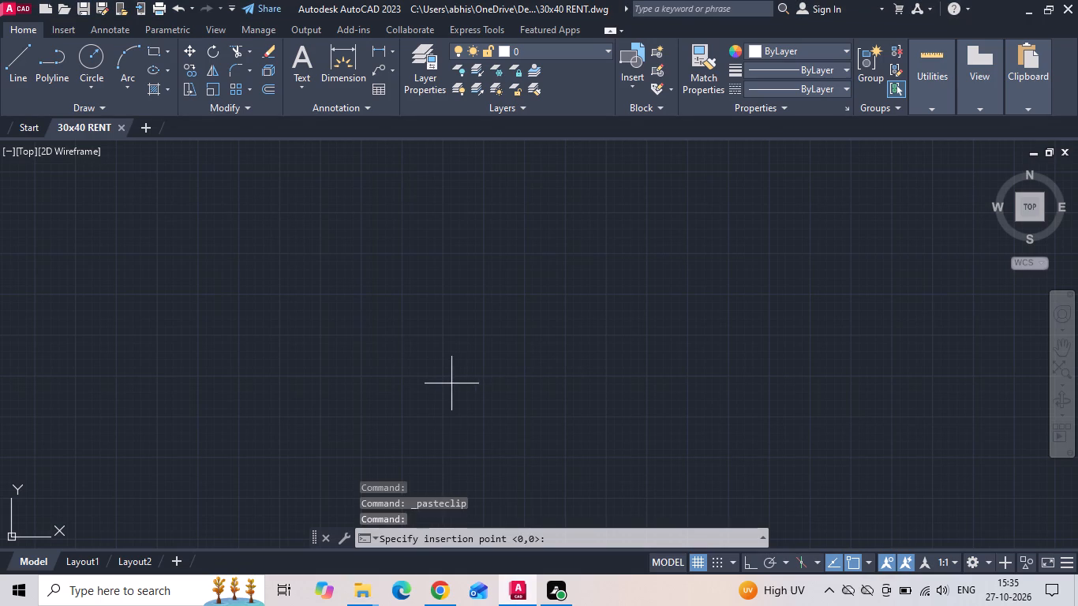
{"action": "left_click", "coordinate": [415, 400]}
{"action": "left_click", "coordinate": [477, 337]}
{"action": "type", "text": "0"}
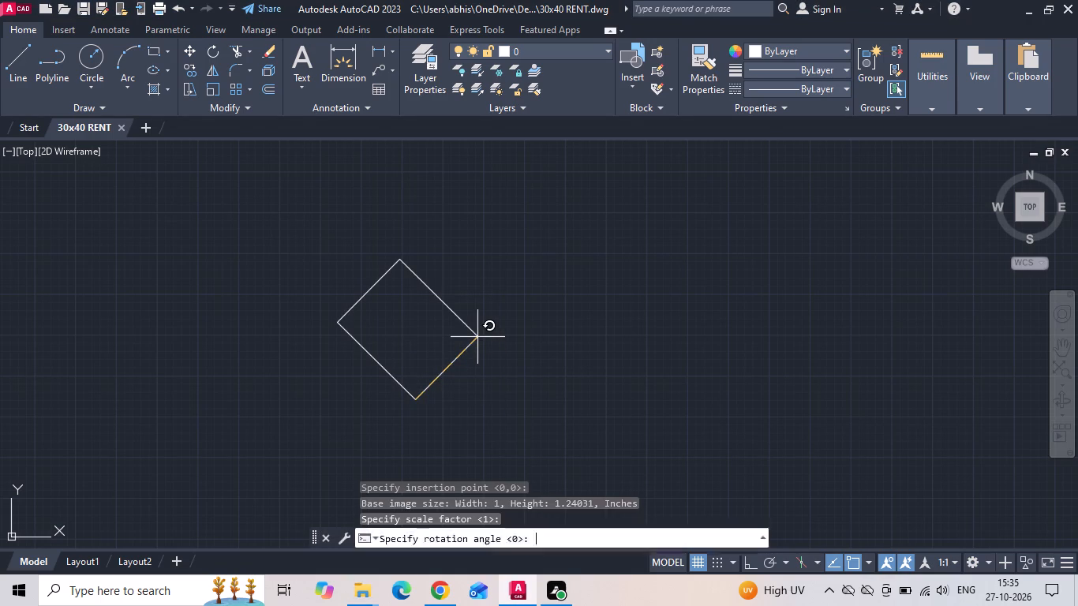
{"action": "key", "text": "space"}
Draw a rectangle 30' long and 40' wide beside the reference plan image as the plot outline.
{"action": "scroll", "coordinate": [468, 318], "scroll_direction": "up", "scroll_amount": 3}
{"action": "type", "text": "RE"}
{"action": "key", "text": "c"}
{"action": "key", "text": "space"}
{"action": "left_click_drag", "start_coordinate": [653, 241], "coordinate": [713, 350]}
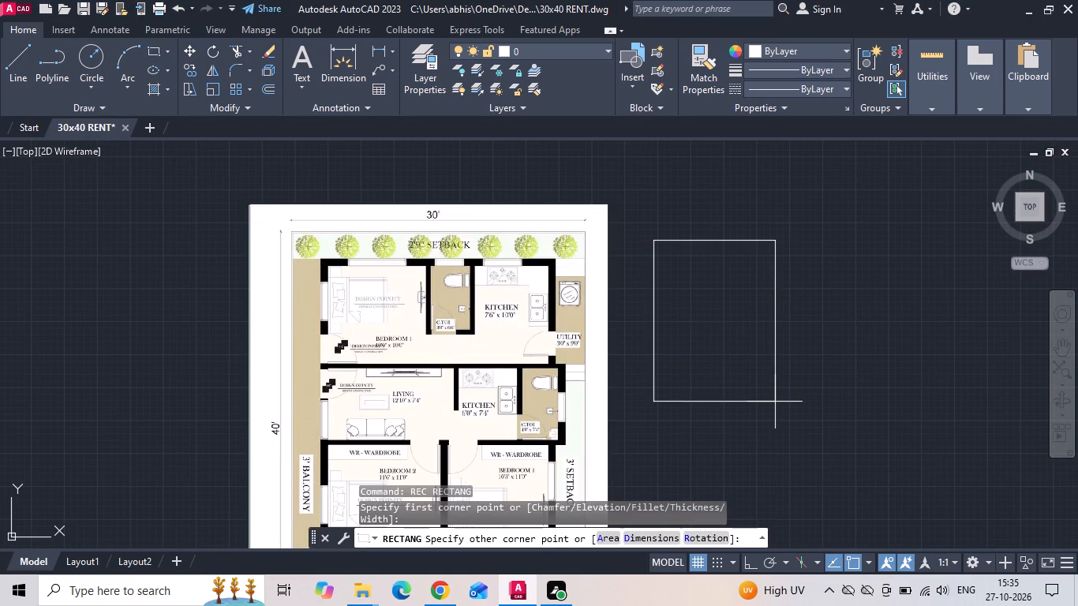
{"action": "type", "text": "D"}
{"action": "key", "text": "space"}
{"action": "type", "text": "30'"}
{"action": "key", "text": "Return"}
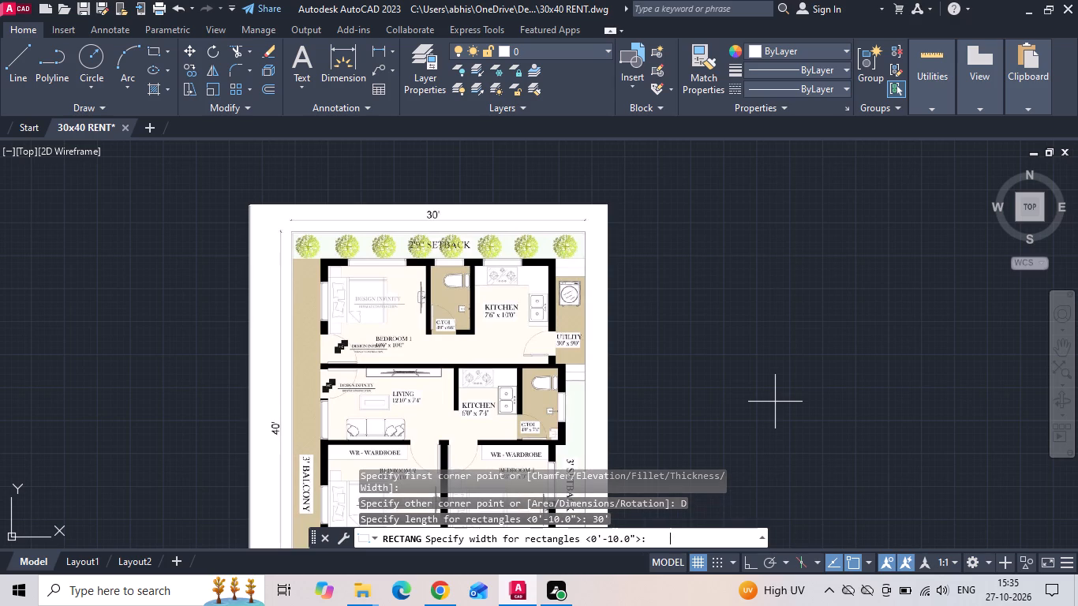
{"action": "type", "text": "40'"}
{"action": "key", "text": "Return"}
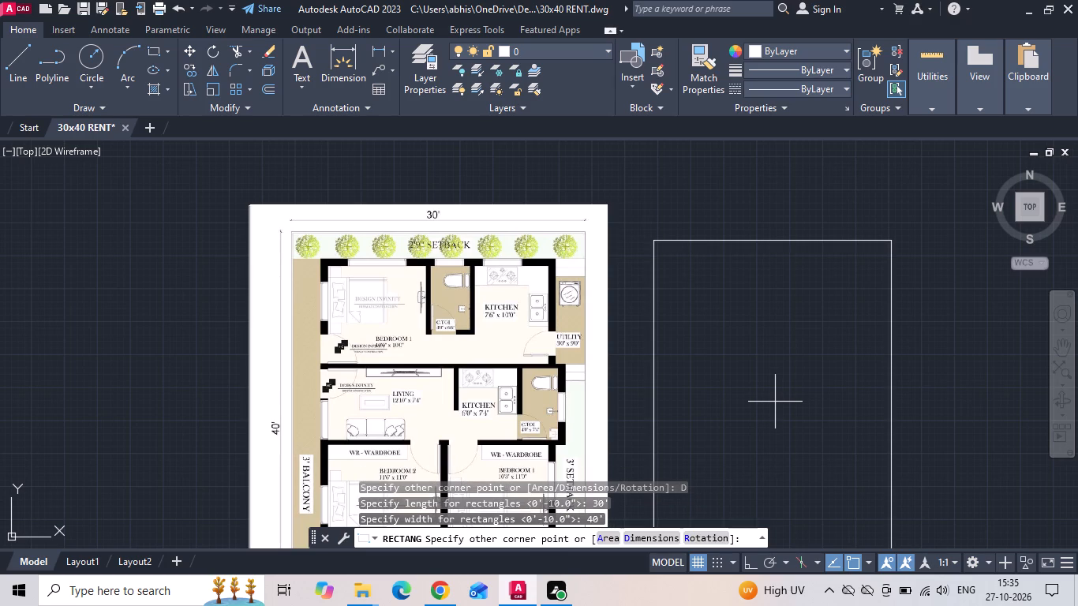
{"action": "left_click", "coordinate": [775, 402]}
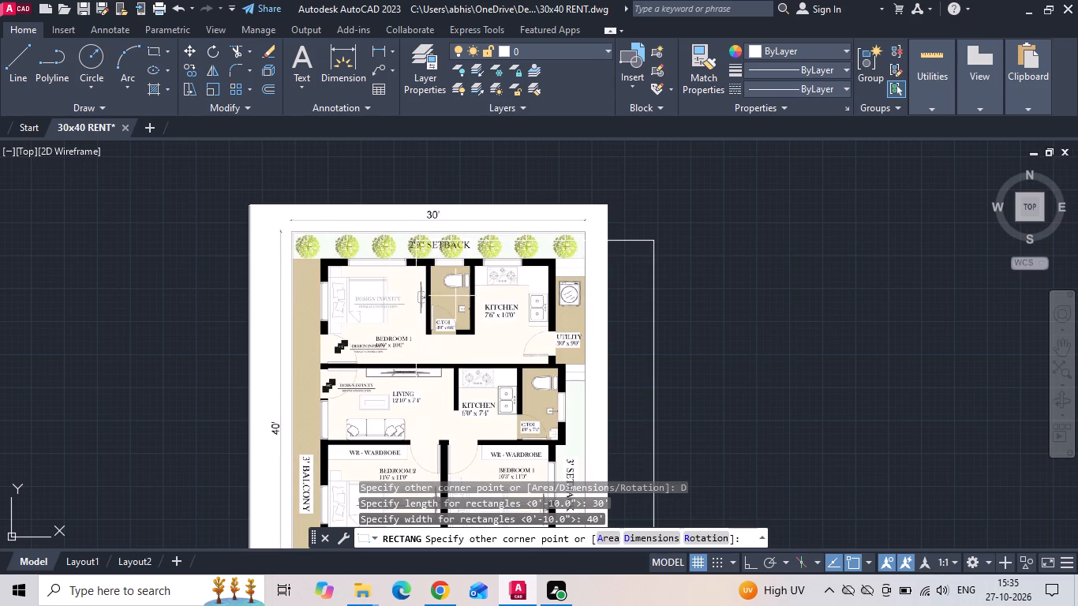
{"action": "left_click", "coordinate": [796, 271]}
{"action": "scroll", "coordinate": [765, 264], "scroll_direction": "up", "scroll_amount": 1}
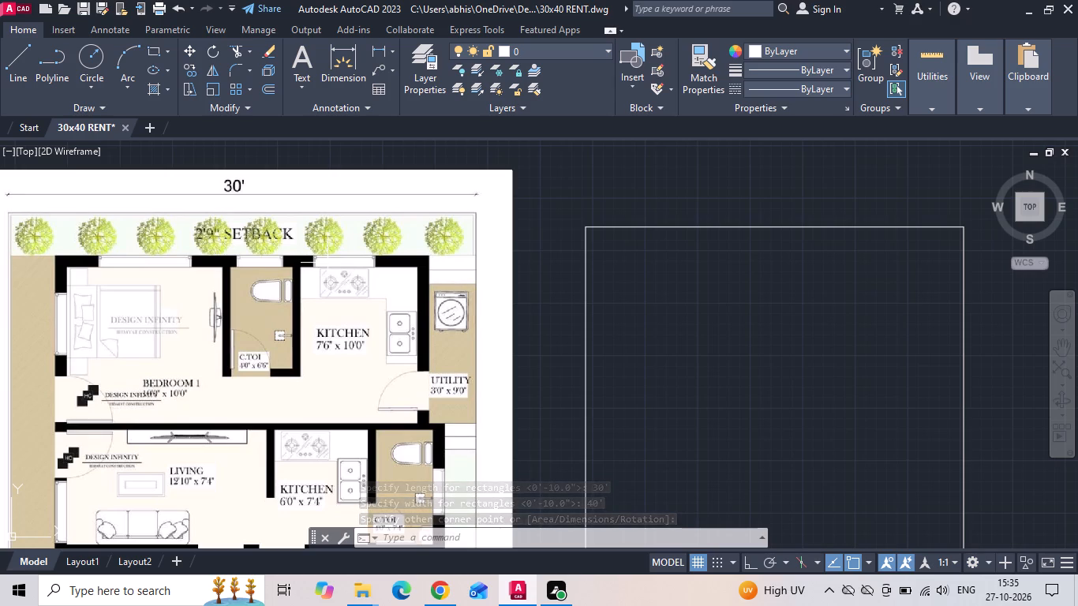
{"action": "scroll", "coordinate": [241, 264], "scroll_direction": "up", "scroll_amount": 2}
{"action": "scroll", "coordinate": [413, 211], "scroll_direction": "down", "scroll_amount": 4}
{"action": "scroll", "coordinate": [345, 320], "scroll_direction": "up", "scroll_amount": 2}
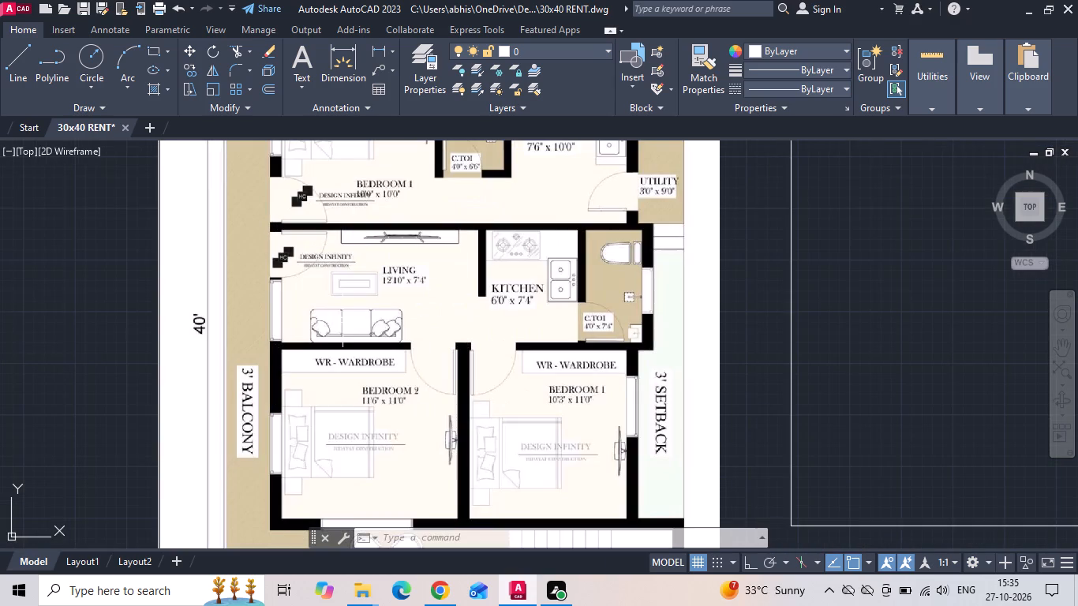
Offset the plot outline rectangle inward by 2'9" to form the setback boundary.
{"action": "scroll", "coordinate": [262, 353], "scroll_direction": "down", "scroll_amount": 2}
{"action": "scroll", "coordinate": [404, 360], "scroll_direction": "up", "scroll_amount": 1}
{"action": "type", "text": "O"}
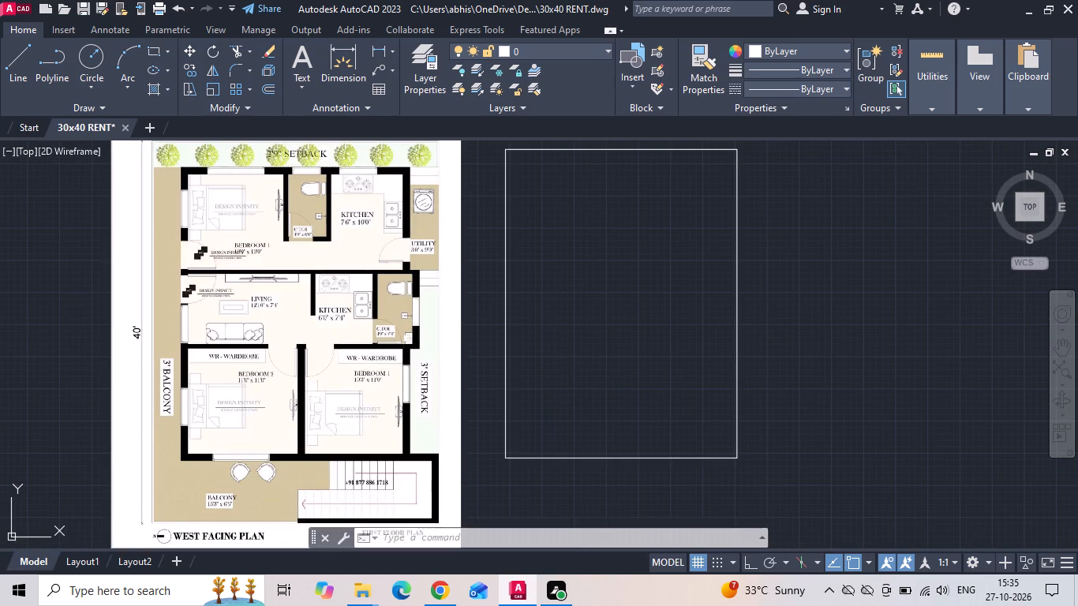
{"action": "key", "text": "space"}
{"action": "type", "text": "2'"}
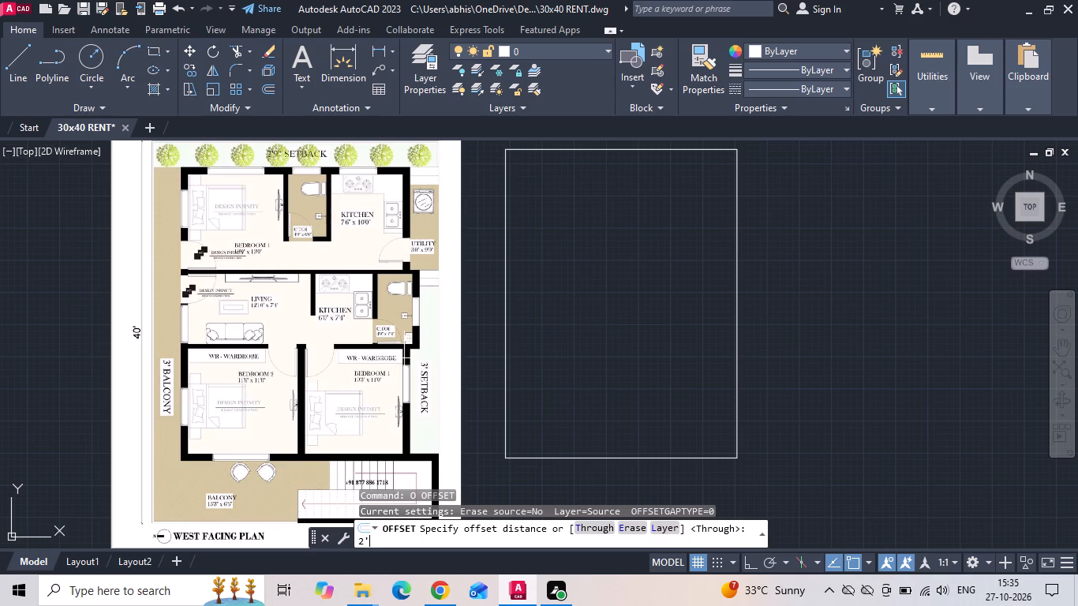
{"action": "type", "text": "9"}
{"action": "key", "text": "space"}
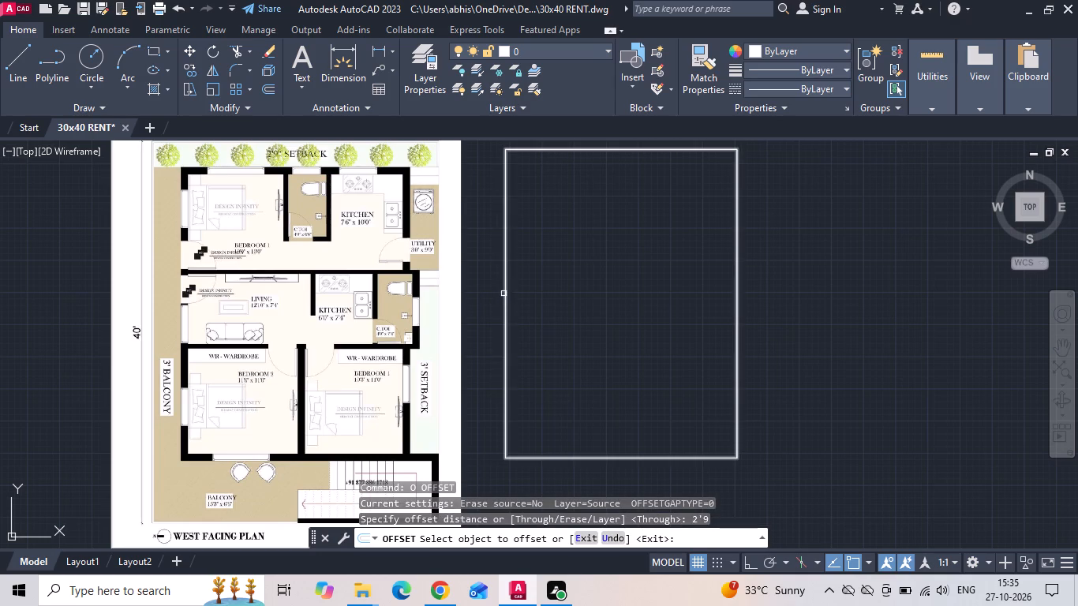
{"action": "left_click_drag", "start_coordinate": [505, 297], "coordinate": [525, 294]}
{"action": "left_click", "coordinate": [608, 276]}
{"action": "scroll", "coordinate": [526, 255], "scroll_direction": "down", "scroll_amount": 2}
{"action": "scroll", "coordinate": [451, 366], "scroll_direction": "up", "scroll_amount": 1}
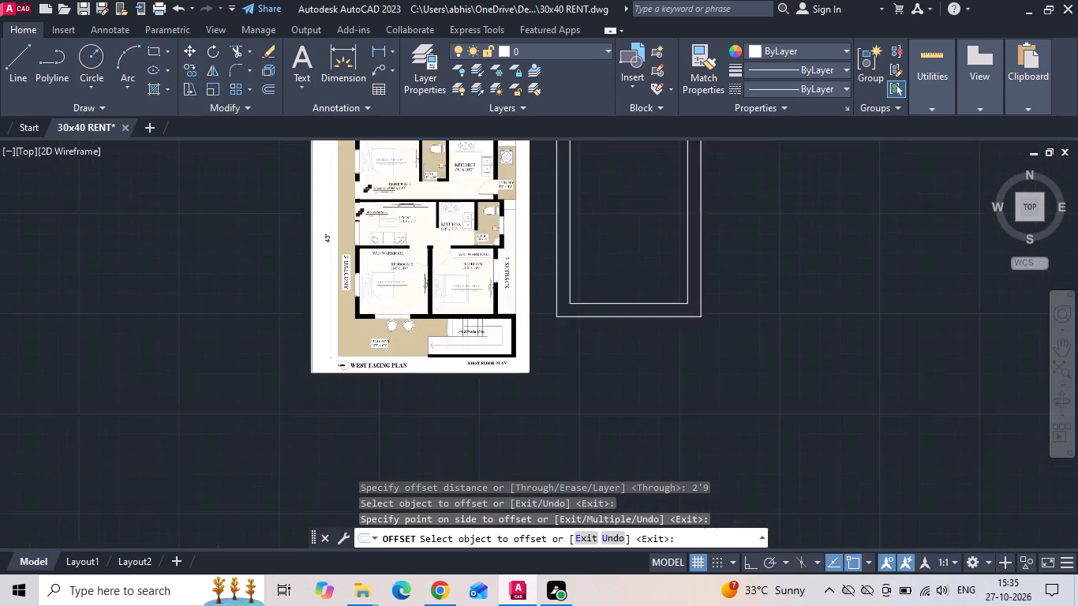
{"action": "scroll", "coordinate": [451, 366], "scroll_direction": "up", "scroll_amount": 2}
{"action": "scroll", "coordinate": [296, 467], "scroll_direction": "down", "scroll_amount": 2}
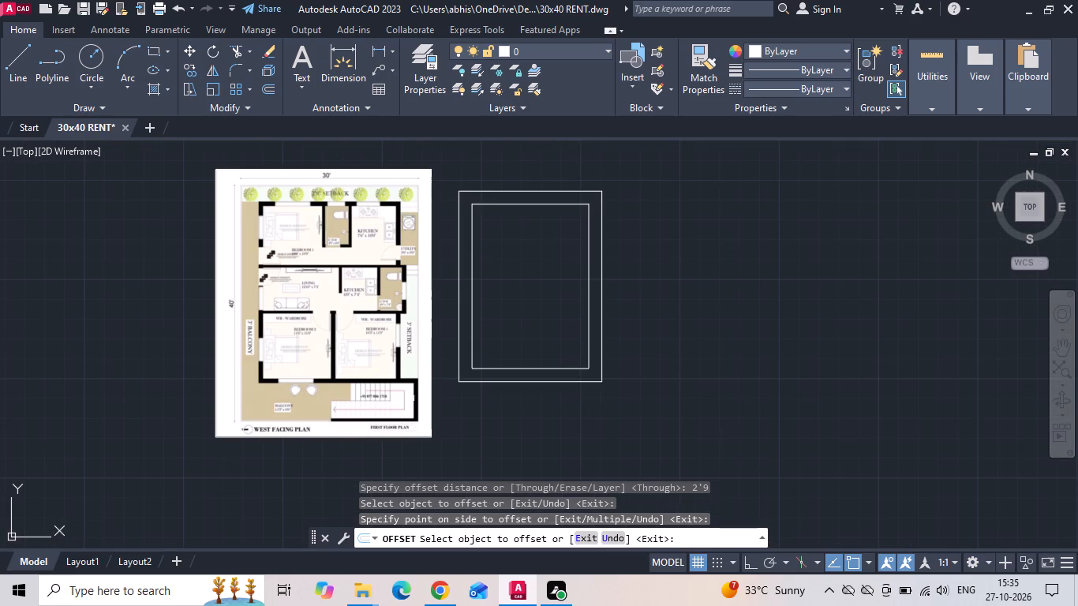
{"action": "key", "text": "Escape"}
Explode the inner setback rectangle into separate lines.
{"action": "key", "text": "x"}
{"action": "key", "text": "space"}
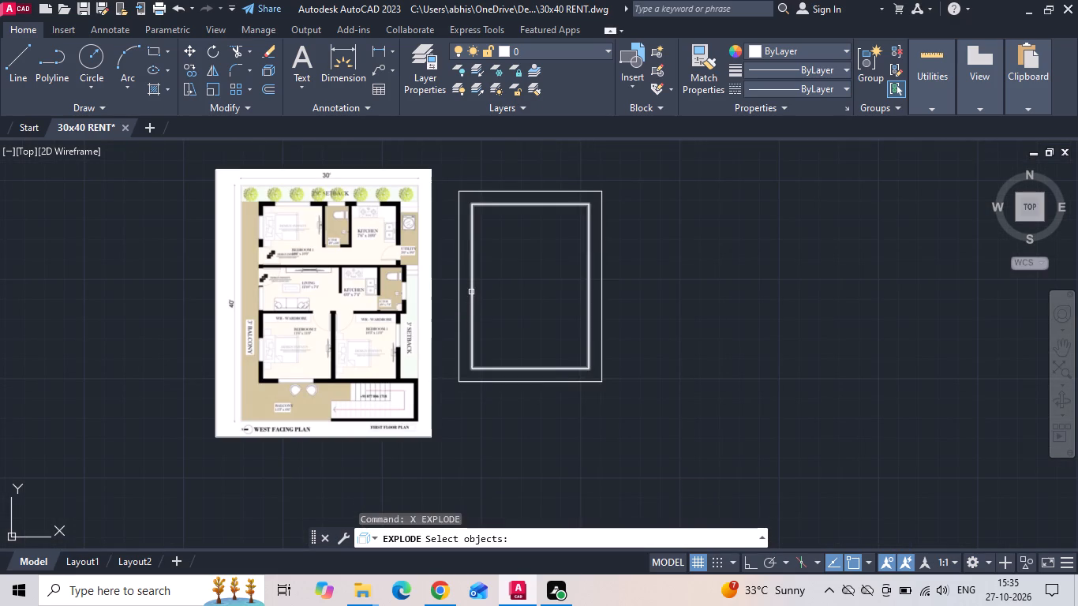
{"action": "left_click", "coordinate": [471, 292]}
{"action": "key", "text": "space"}
Move the inner outline's left line 3" horizontally inward, with ortho on.
{"action": "left_click", "coordinate": [471, 292]}
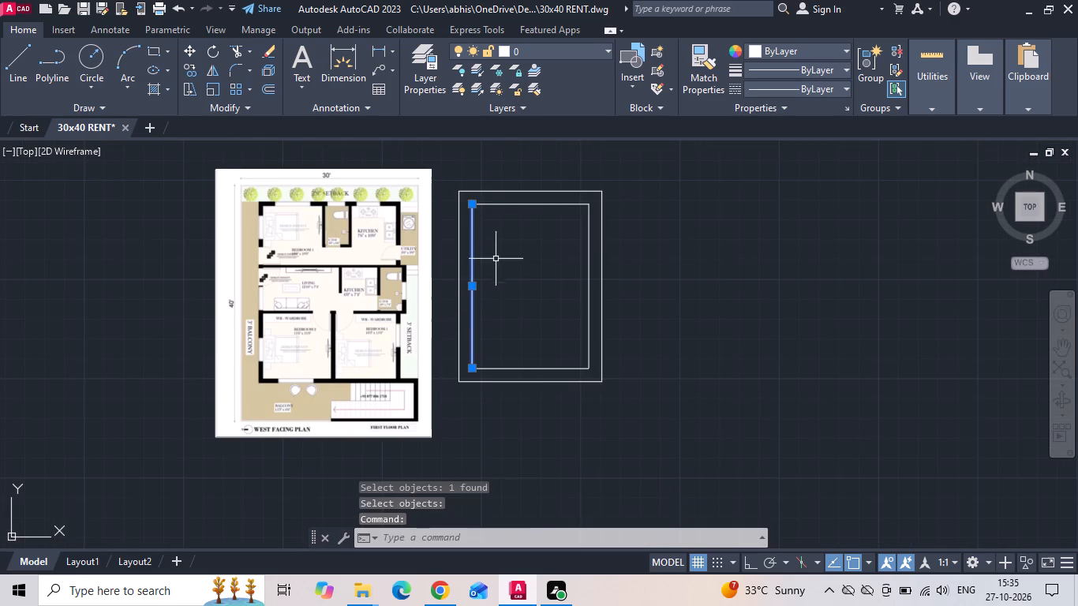
{"action": "scroll", "coordinate": [502, 238], "scroll_direction": "up", "scroll_amount": 2}
{"action": "right_click", "coordinate": [502, 238]}
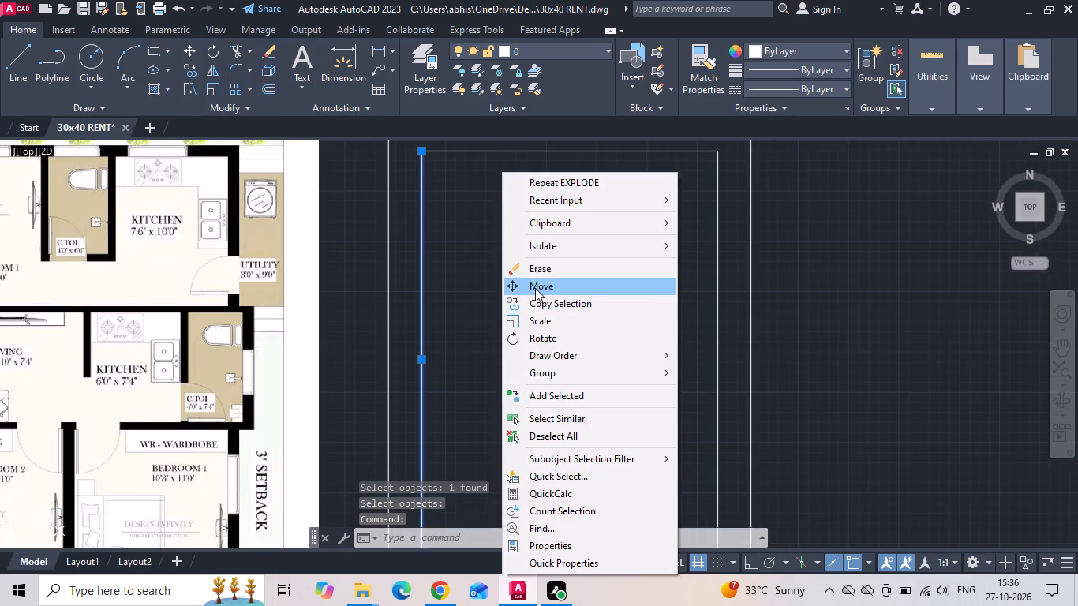
{"action": "left_click", "coordinate": [535, 288]}
{"action": "key", "text": "F8"}
{"action": "left_click", "coordinate": [500, 325]}
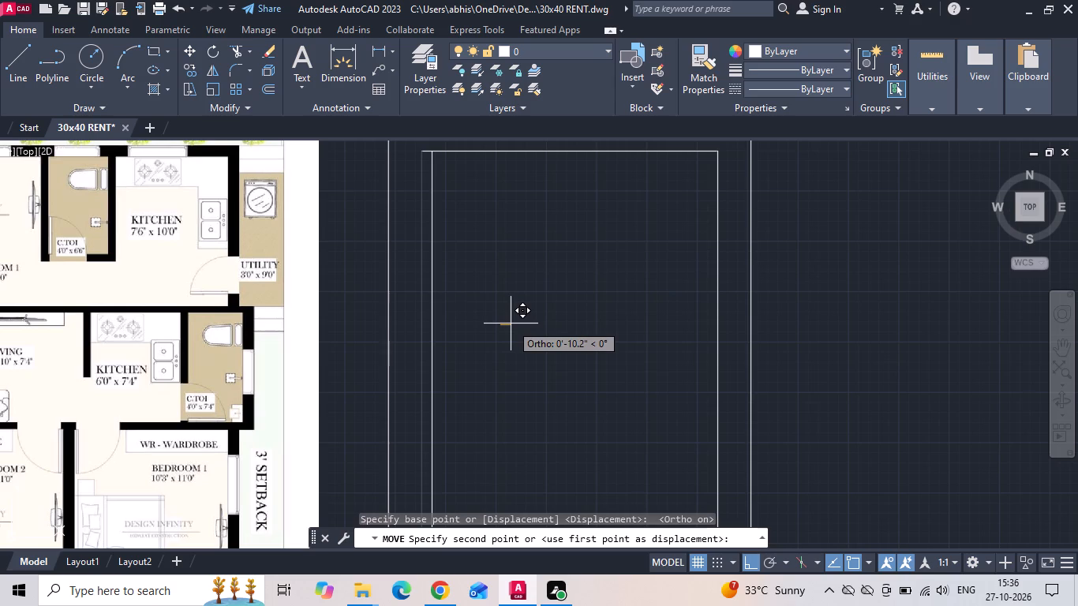
{"action": "key", "text": "3"}
{"action": "key", "text": "space"}
{"action": "scroll", "coordinate": [526, 320], "scroll_direction": "down", "scroll_amount": 2}
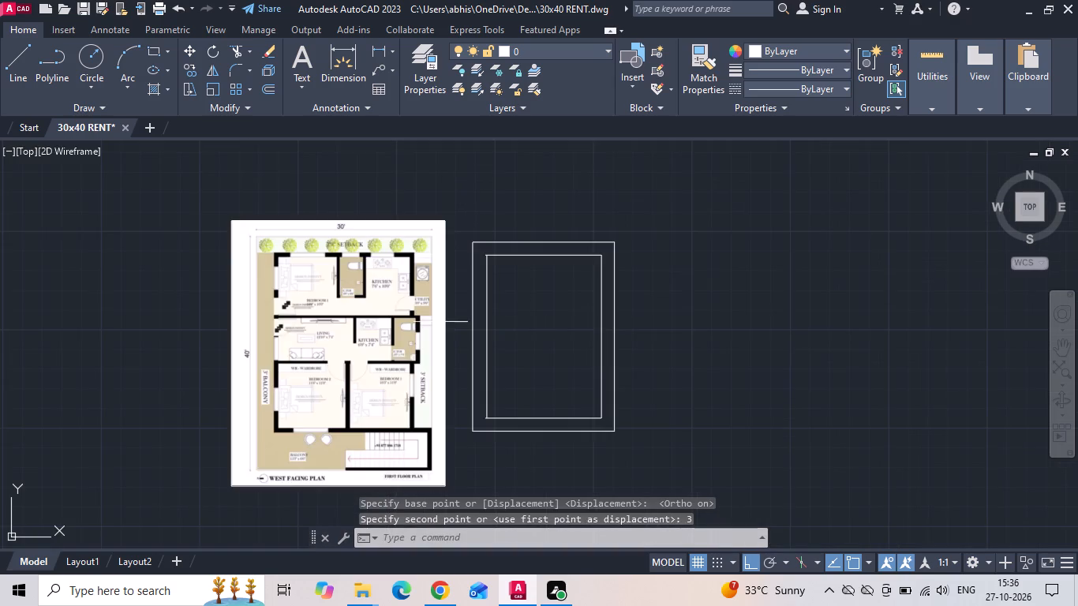
{"action": "scroll", "coordinate": [365, 318], "scroll_direction": "up", "scroll_amount": 3}
{"action": "scroll", "coordinate": [391, 272], "scroll_direction": "down", "scroll_amount": 2}
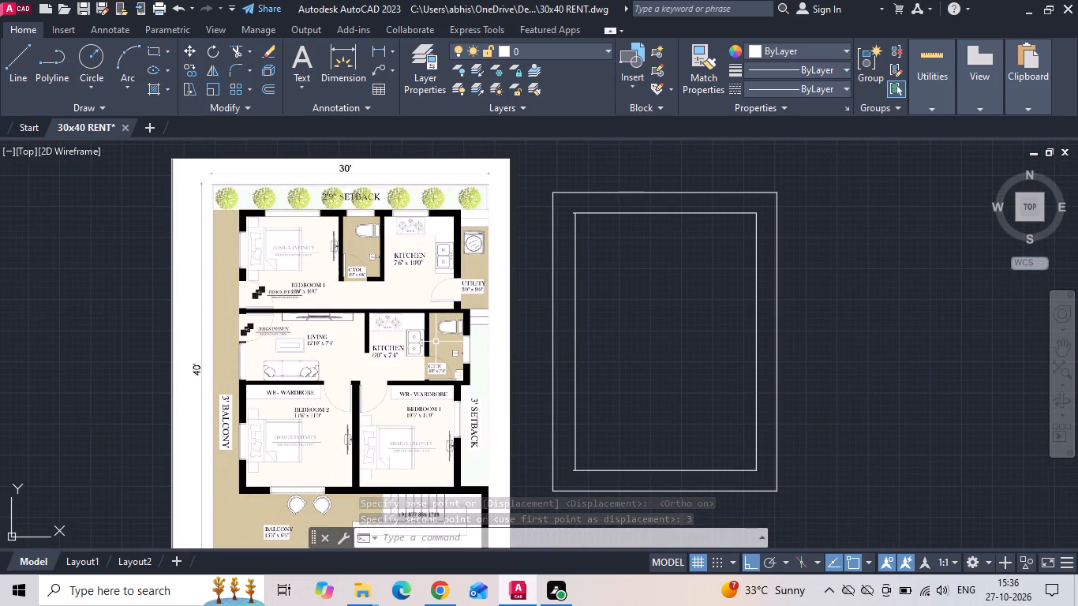
Fillet the inner outline's top line and shifted left line so they meet at the upper-left corner.
{"action": "scroll", "coordinate": [386, 217], "scroll_direction": "up", "scroll_amount": 1}
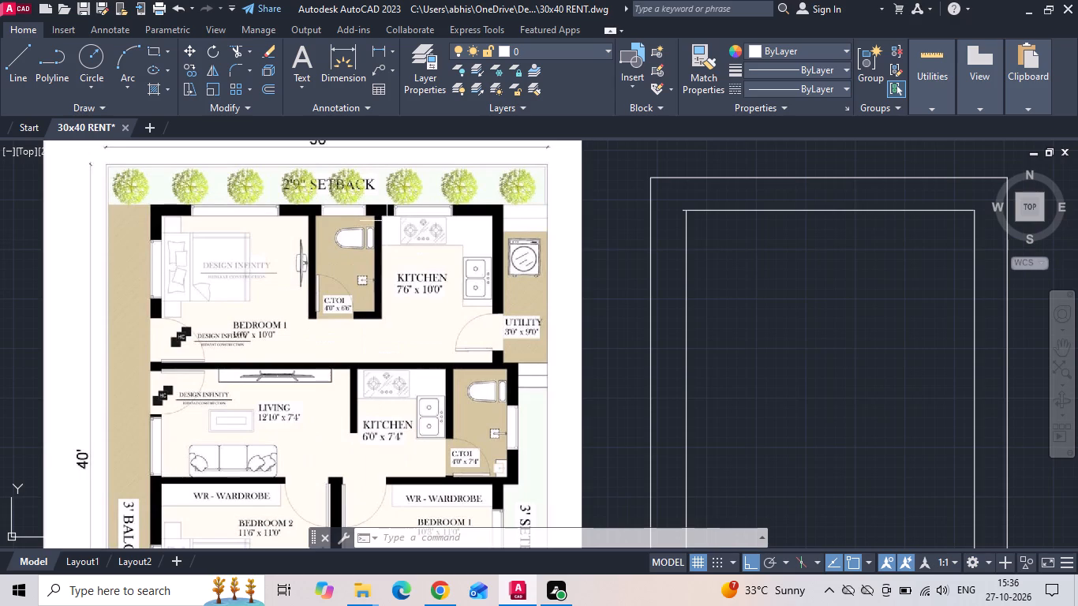
{"action": "type", "text": "F"}
{"action": "key", "text": "space"}
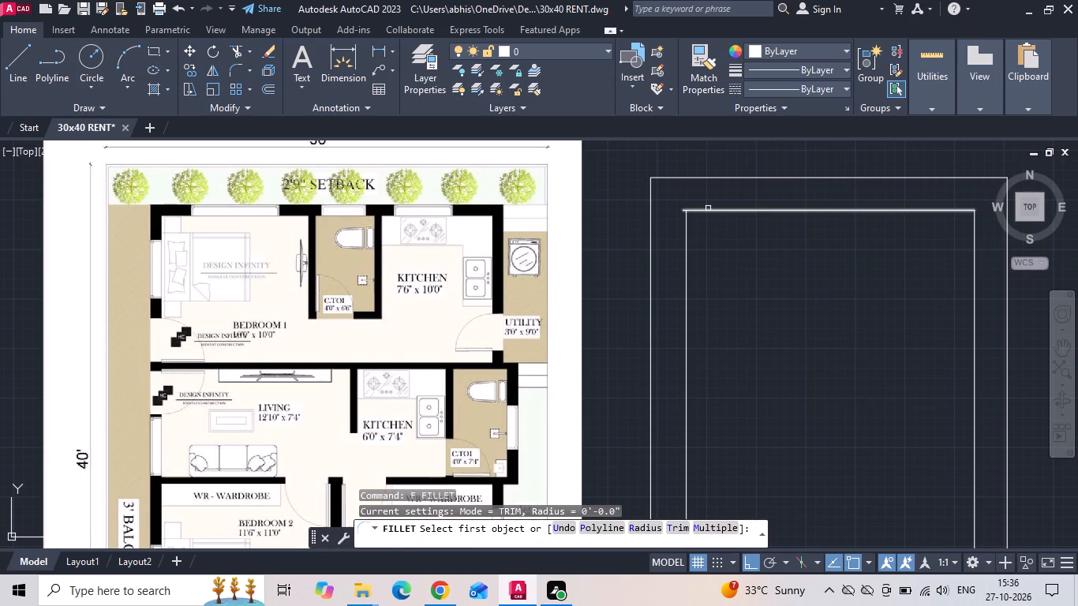
{"action": "left_click_drag", "start_coordinate": [708, 208], "coordinate": [702, 219]}
{"action": "left_click", "coordinate": [684, 257]}
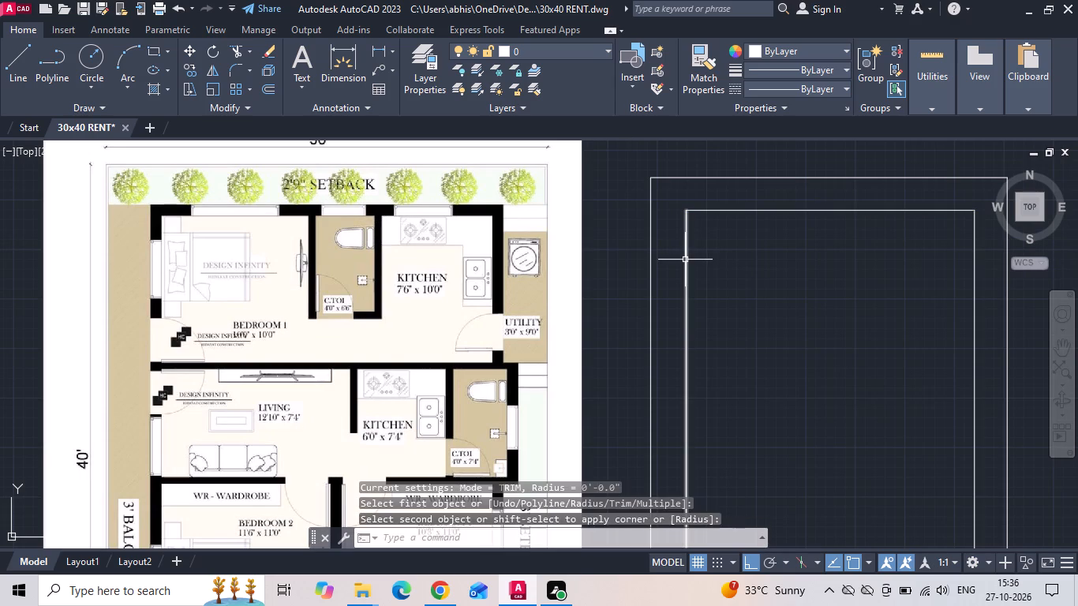
{"action": "key", "text": "Escape"}
Offset the inner outline's left, top and right lines inward by 9" for the outer wall thickness.
{"action": "type", "text": "O"}
{"action": "key", "text": "space"}
{"action": "type", "text": "9"}
{"action": "key", "text": "space"}
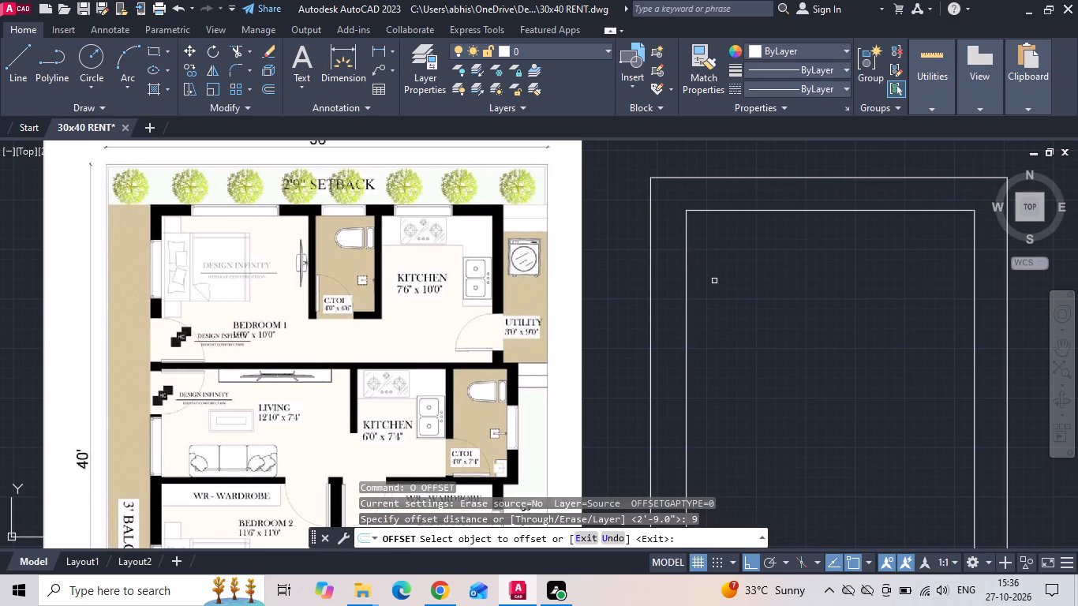
{"action": "middle_click_drag", "start_coordinate": [668, 271], "coordinate": [582, 255]}
{"action": "left_click", "coordinate": [601, 292]}
{"action": "left_click", "coordinate": [704, 279]}
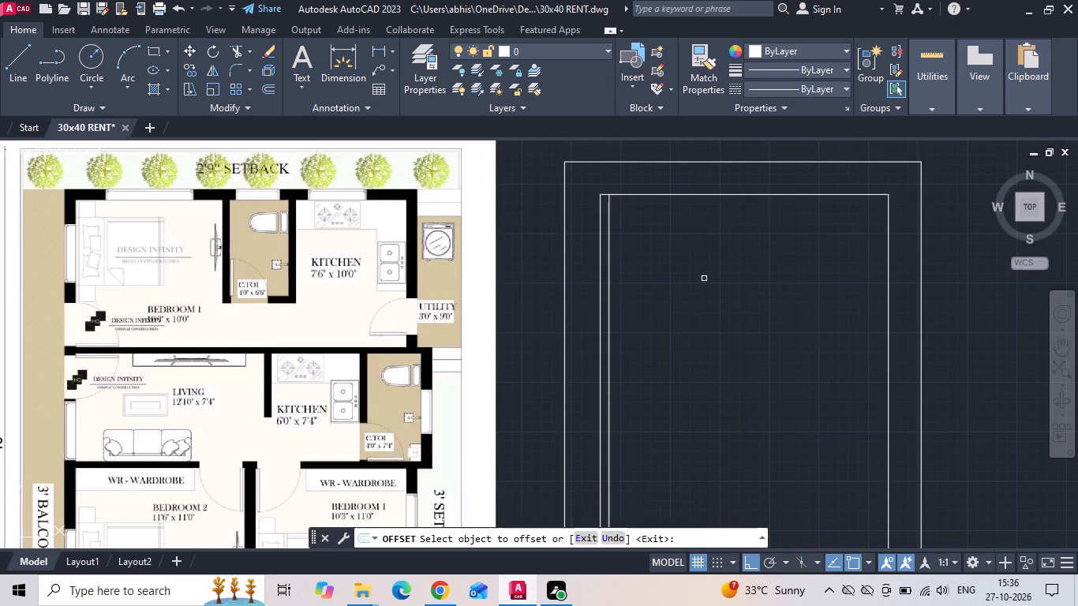
{"action": "left_click_drag", "start_coordinate": [702, 195], "coordinate": [698, 218]}
{"action": "left_click_drag", "start_coordinate": [686, 279], "coordinate": [705, 297]}
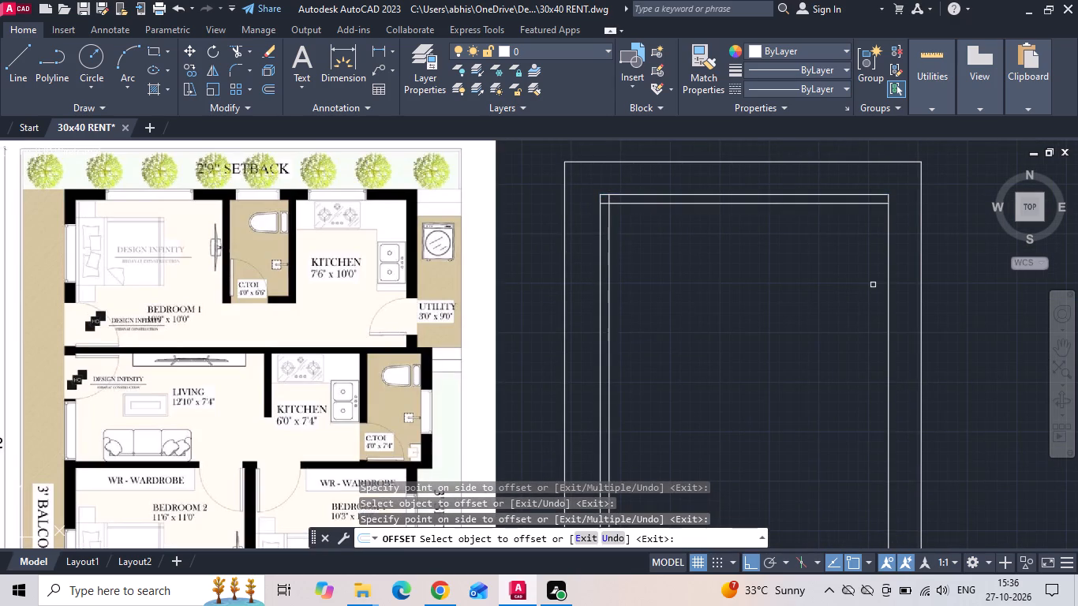
{"action": "left_click_drag", "start_coordinate": [889, 319], "coordinate": [815, 337]}
{"action": "left_click", "coordinate": [808, 336]}
{"action": "key", "text": "Escape"}
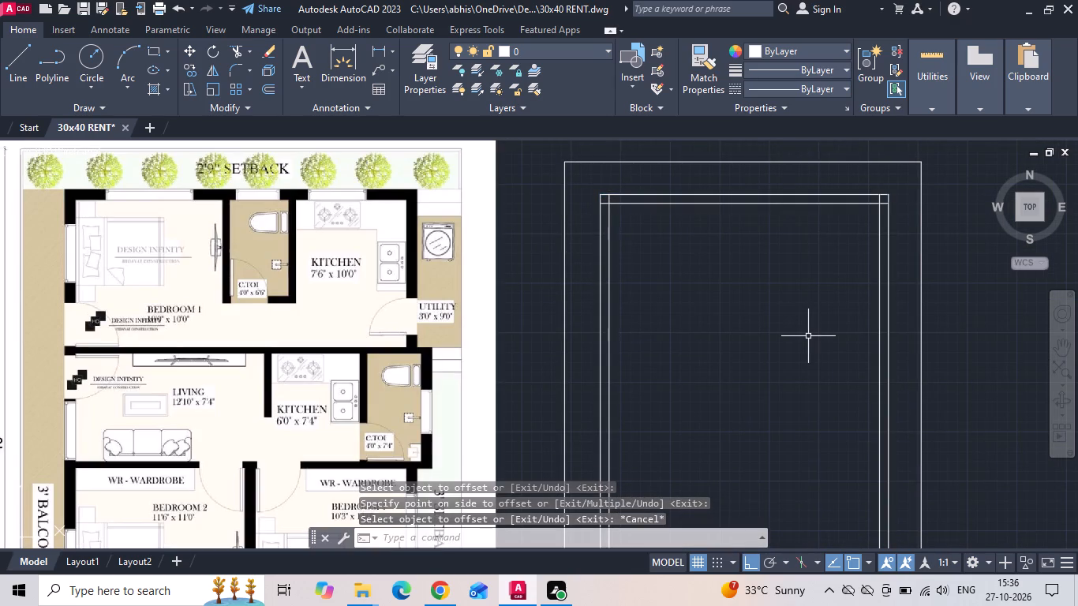
Save the drawing.
{"action": "key", "text": "ctrl+s"}
{"action": "key", "text": "ctrl+s"}
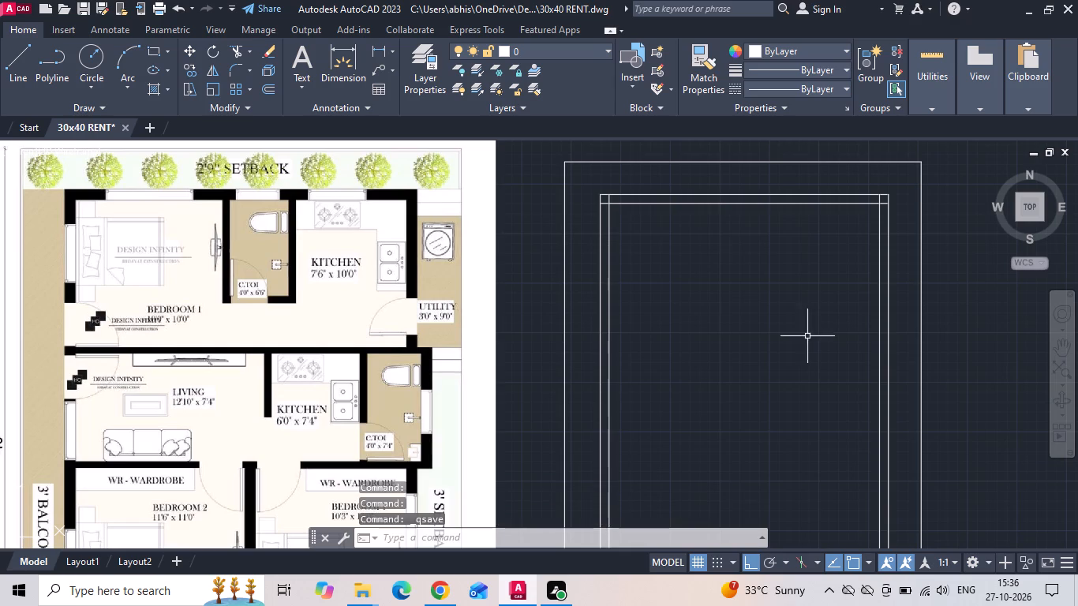
Offset the left wall's inner face 10' to the right and the top wall's inner face 10' down for the upper bedroom.
{"action": "type", "text": "O 1"}
{"action": "key", "text": "0"}
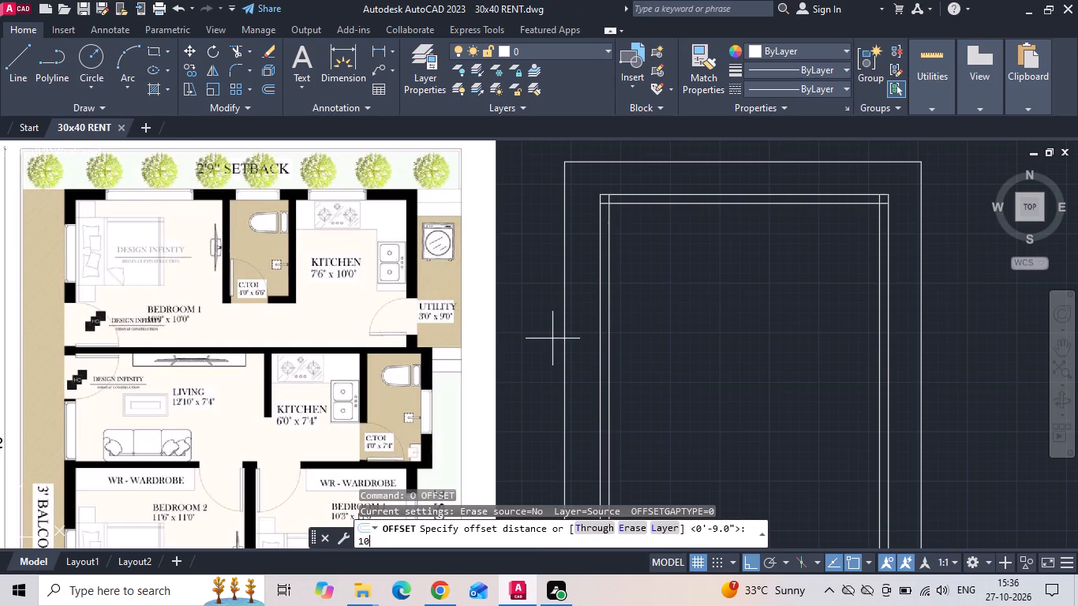
{"action": "key", "text": "apostrophe"}
{"action": "key", "text": "Return"}
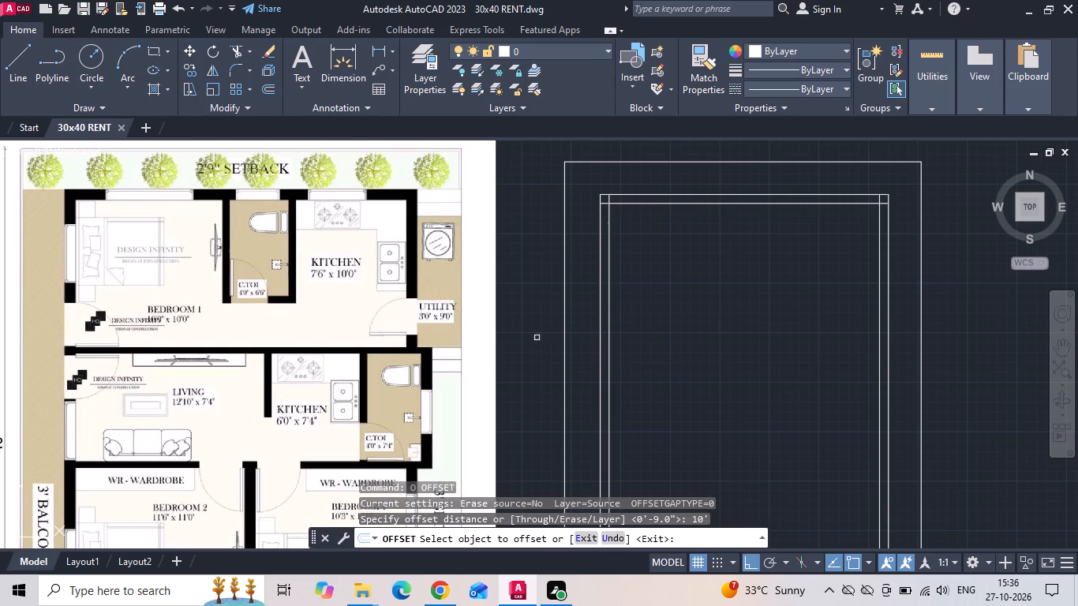
{"action": "left_click", "coordinate": [610, 274]}
{"action": "left_click", "coordinate": [664, 271]}
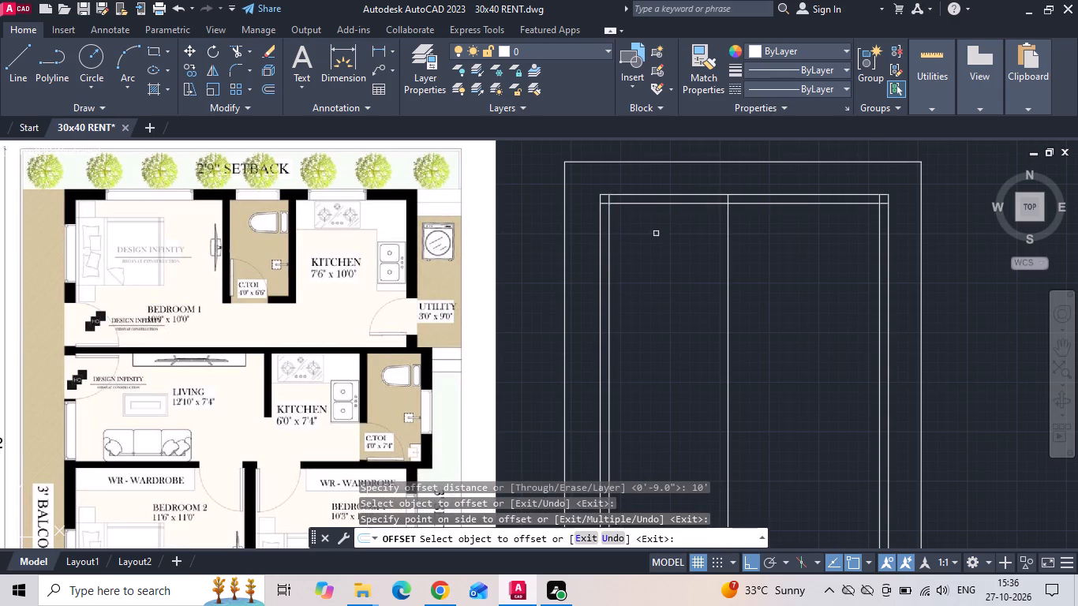
{"action": "left_click", "coordinate": [658, 204]}
{"action": "left_click", "coordinate": [649, 294]}
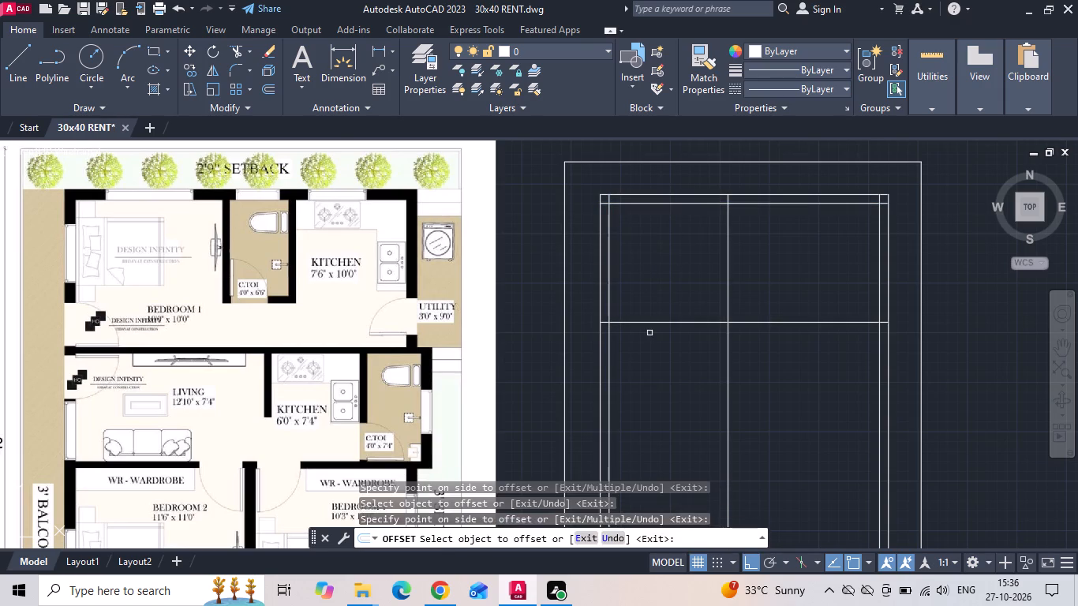
{"action": "key", "text": "Escape"}
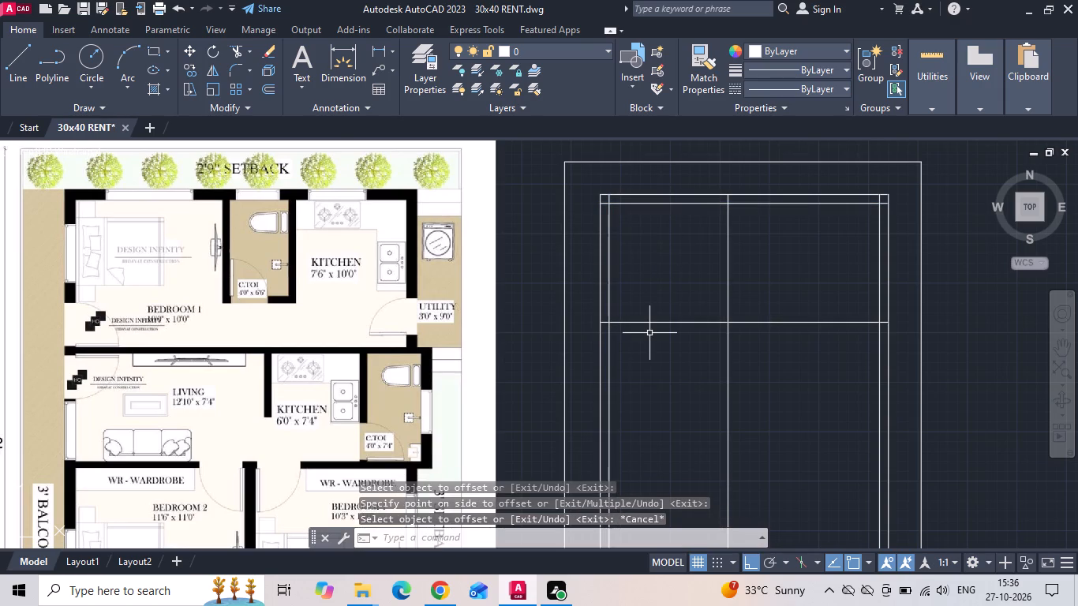
{"action": "key", "text": "Escape"}
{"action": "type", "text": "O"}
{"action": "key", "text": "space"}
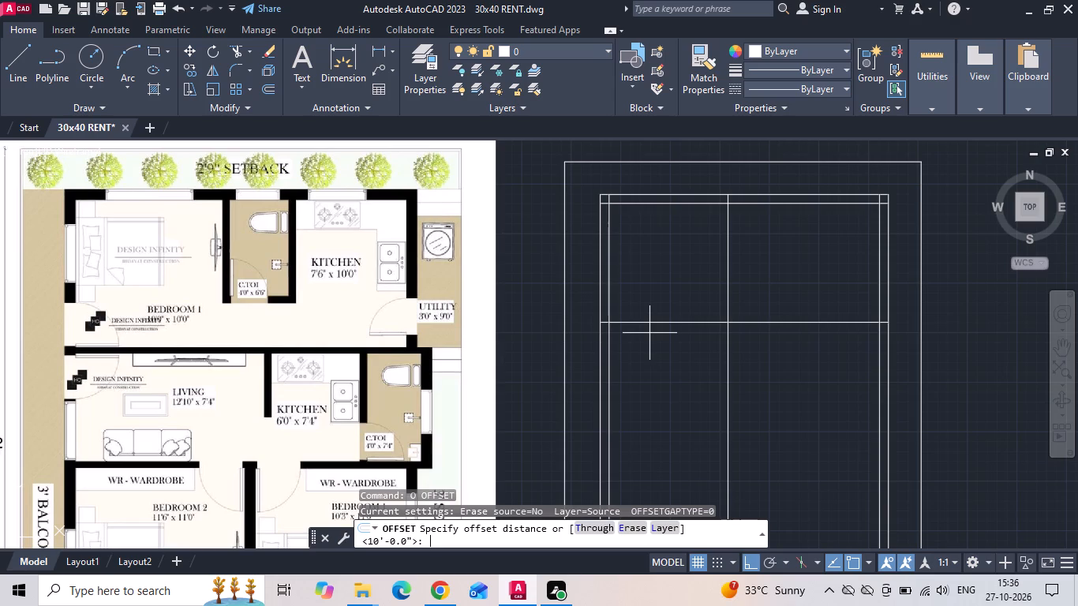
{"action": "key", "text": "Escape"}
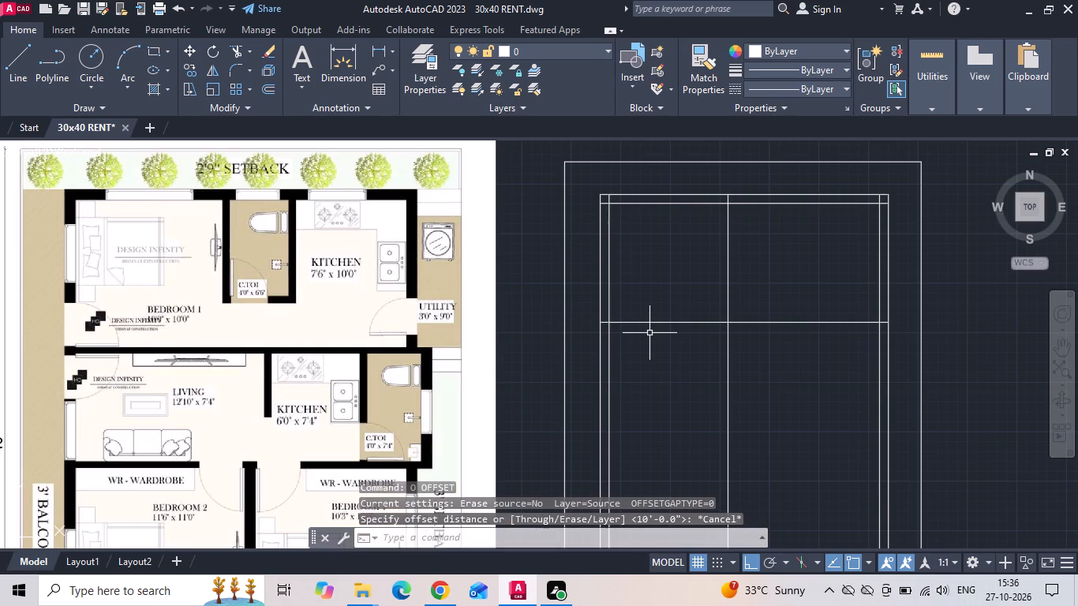
Offset the upper bedroom's right-hand vertical line 6" to the right for the partition thickness.
{"action": "type", "text": "O"}
{"action": "key", "text": "space"}
{"action": "type", "text": "6"}
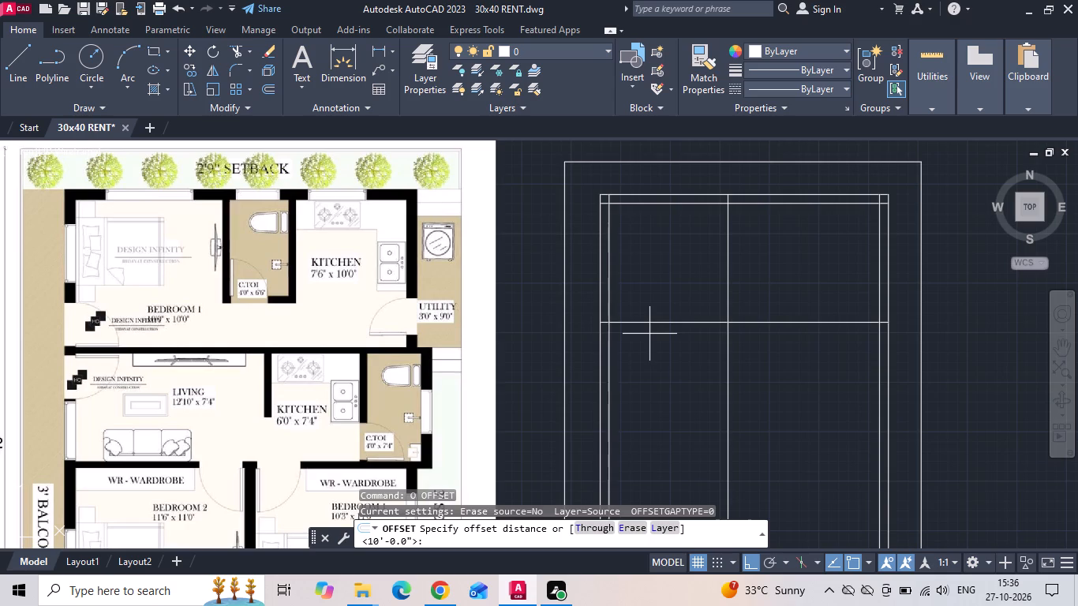
{"action": "key", "text": "space"}
{"action": "left_click", "coordinate": [729, 273]}
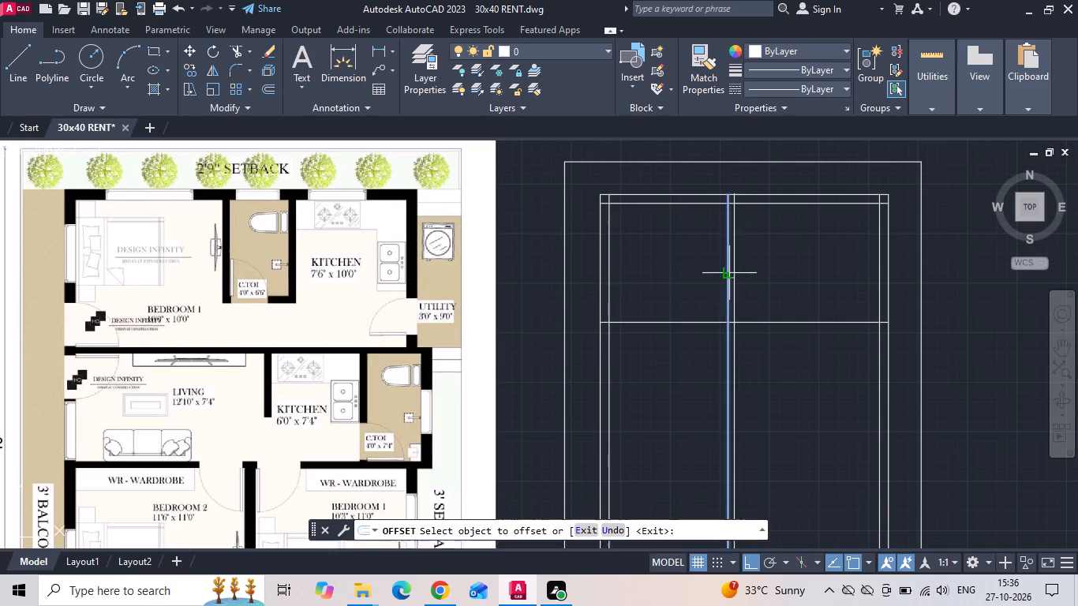
{"action": "left_click", "coordinate": [742, 265]}
{"action": "key", "text": "Escape"}
Offset the bedroom partition's right face 4' to the right to set the upper toilet's width.
{"action": "type", "text": "O"}
{"action": "key", "text": "space"}
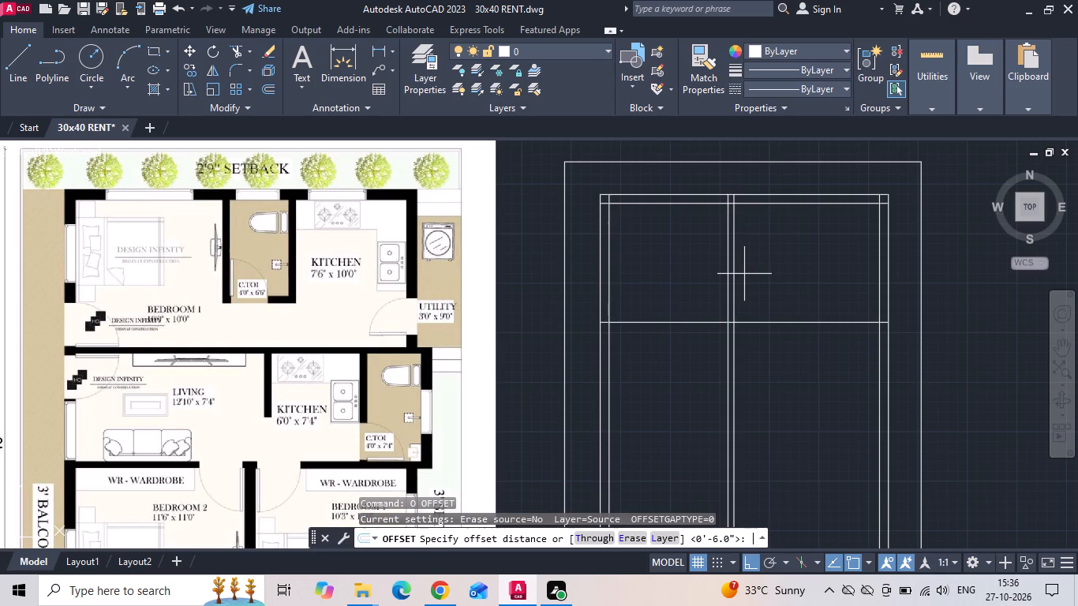
{"action": "type", "text": "4'"}
{"action": "key", "text": "Return"}
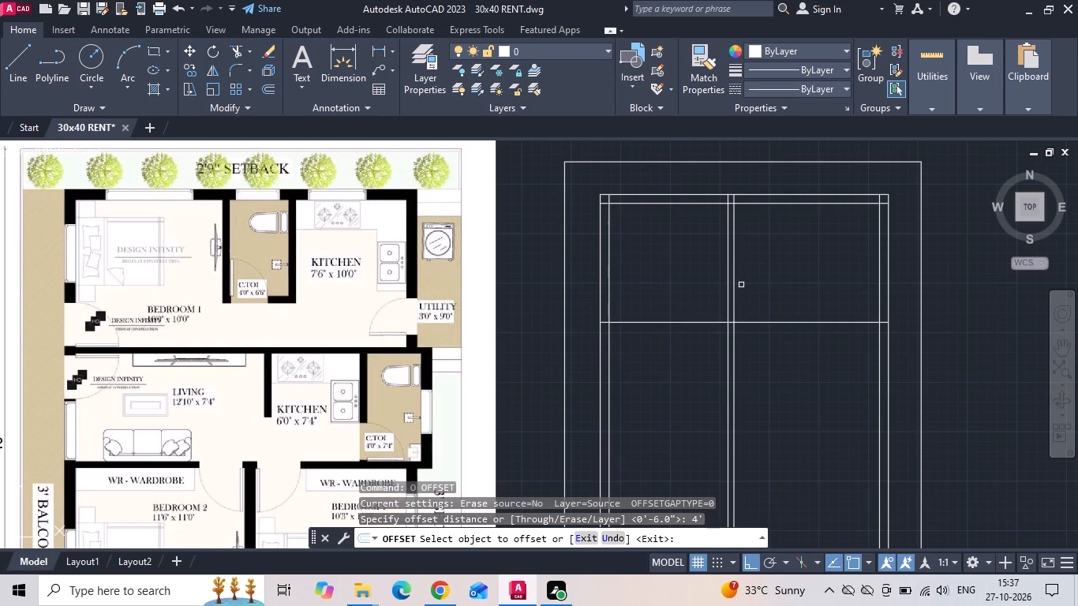
{"action": "left_click", "coordinate": [732, 298]}
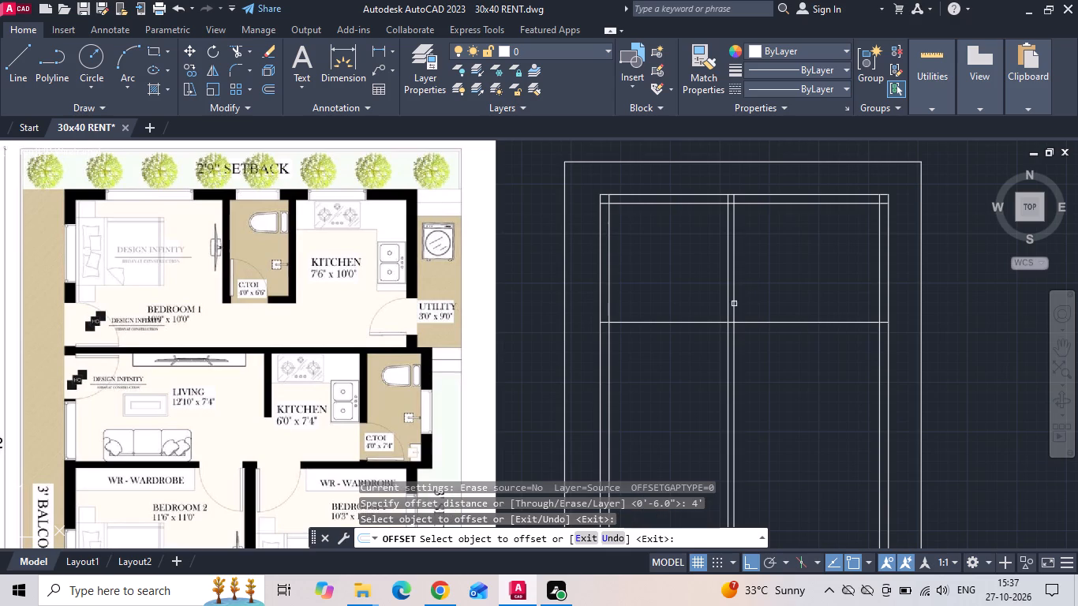
{"action": "left_click_drag", "start_coordinate": [734, 304], "coordinate": [744, 305]}
{"action": "left_click", "coordinate": [813, 266]}
{"action": "key", "text": "Escape"}
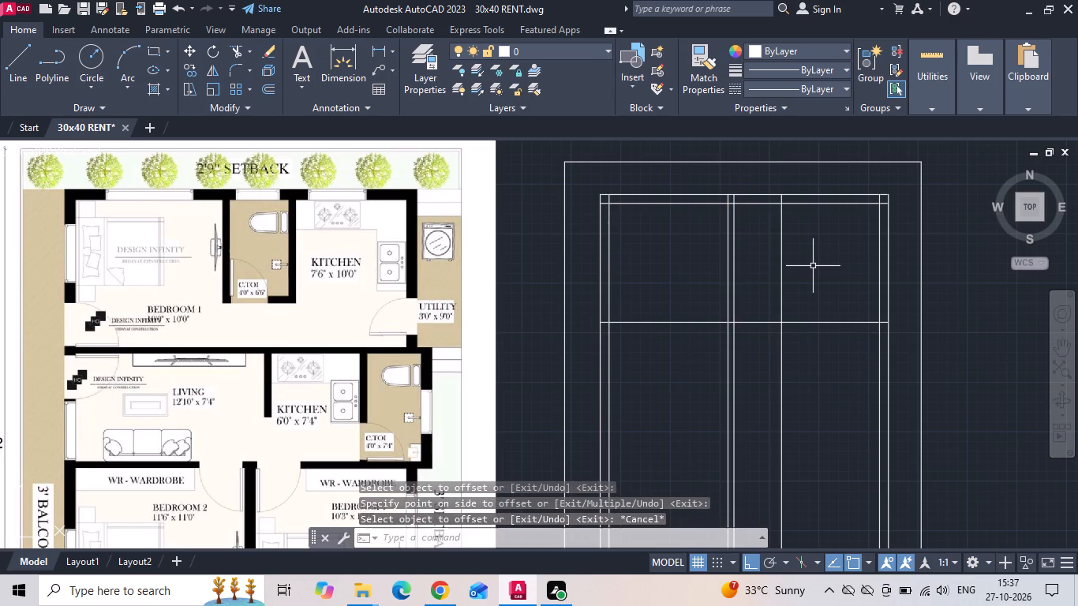
Offset the toilet's right-hand line 6" to the right for the partition thickness towards the kitchen.
{"action": "type", "text": "O"}
{"action": "key", "text": "space"}
{"action": "type", "text": "6"}
{"action": "key", "text": "space"}
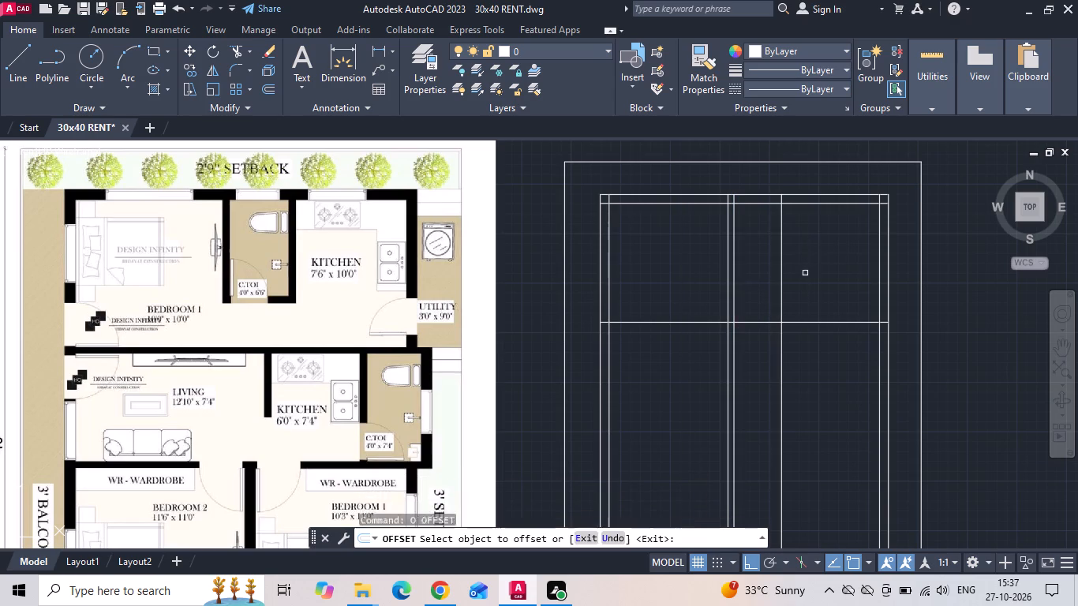
{"action": "left_click", "coordinate": [782, 260]}
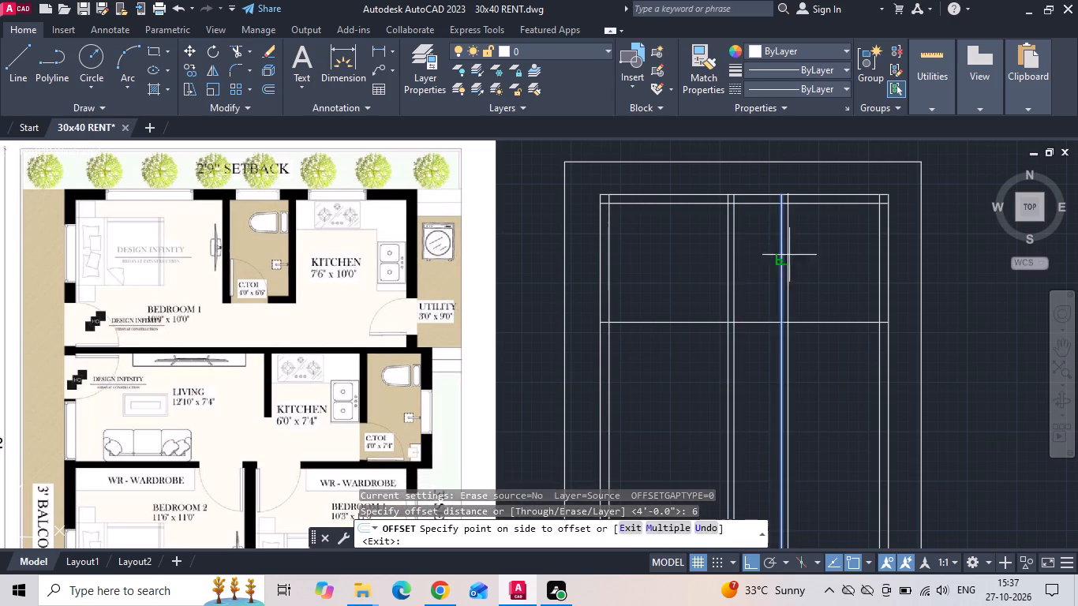
{"action": "left_click", "coordinate": [796, 250]}
{"action": "key", "text": "Escape"}
Measure the upper kitchen's clear width from the toilet partition's right face to the right outer wall's inner face.
{"action": "left_click", "coordinate": [376, 48]}
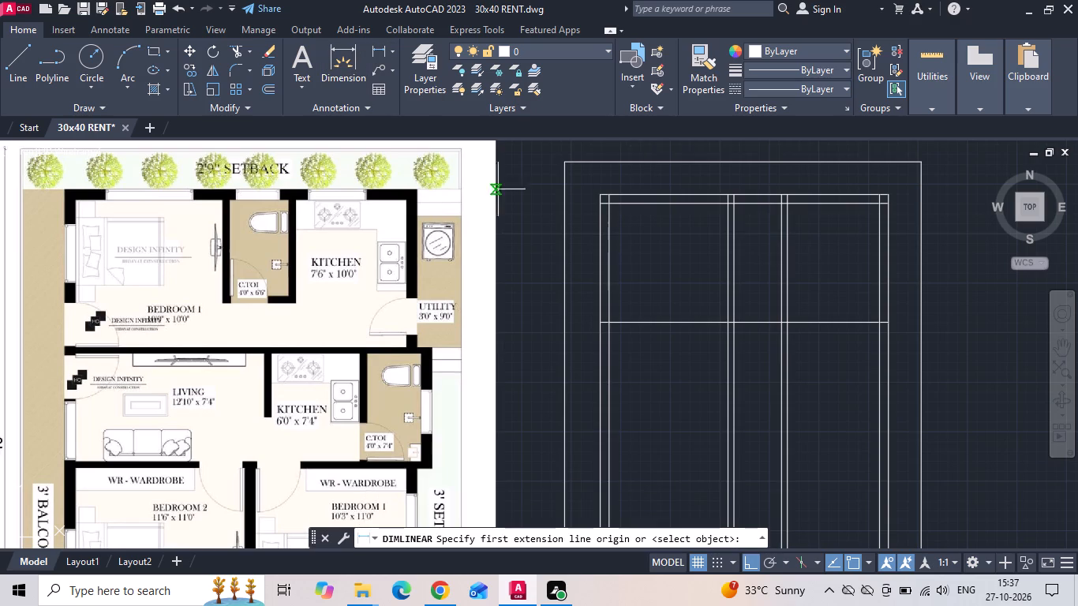
{"action": "scroll", "coordinate": [873, 293], "scroll_direction": "up", "scroll_amount": 1}
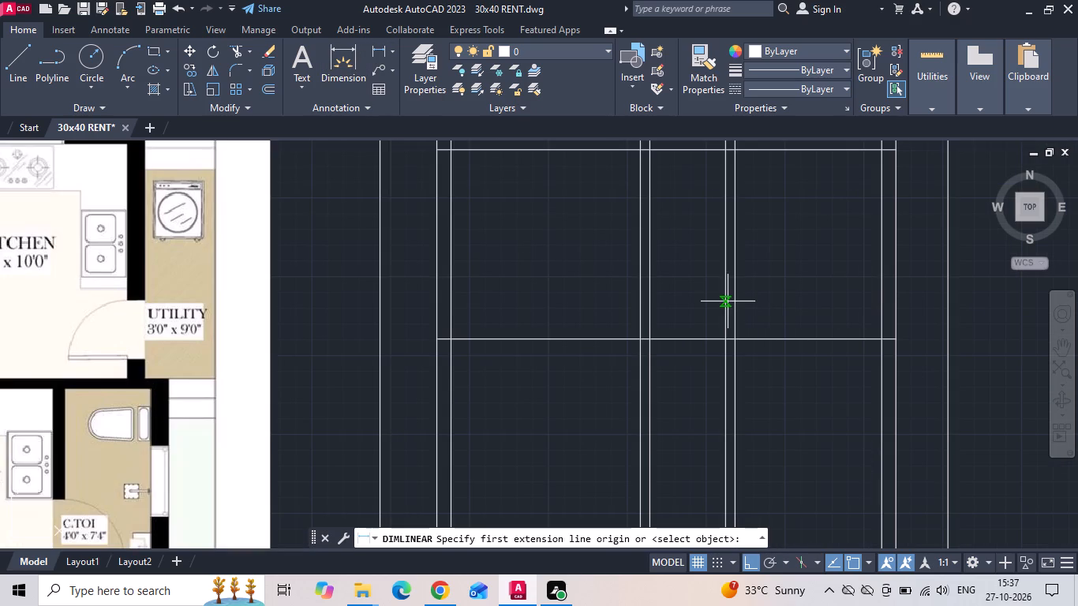
{"action": "left_click", "coordinate": [739, 290]}
{"action": "left_click", "coordinate": [878, 287]}
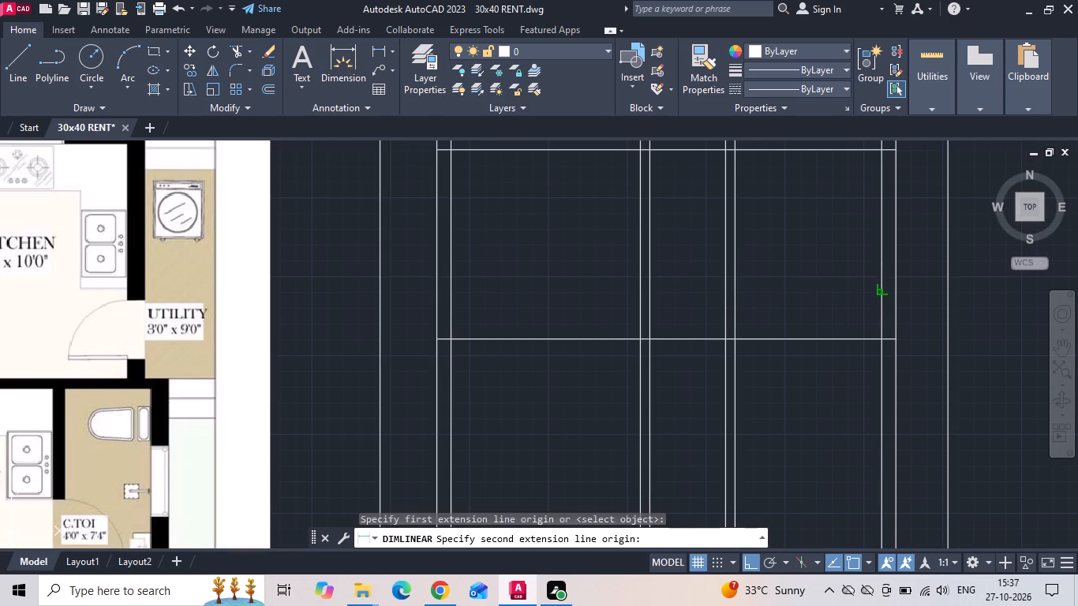
{"action": "scroll", "coordinate": [879, 287], "scroll_direction": "down", "scroll_amount": 1}
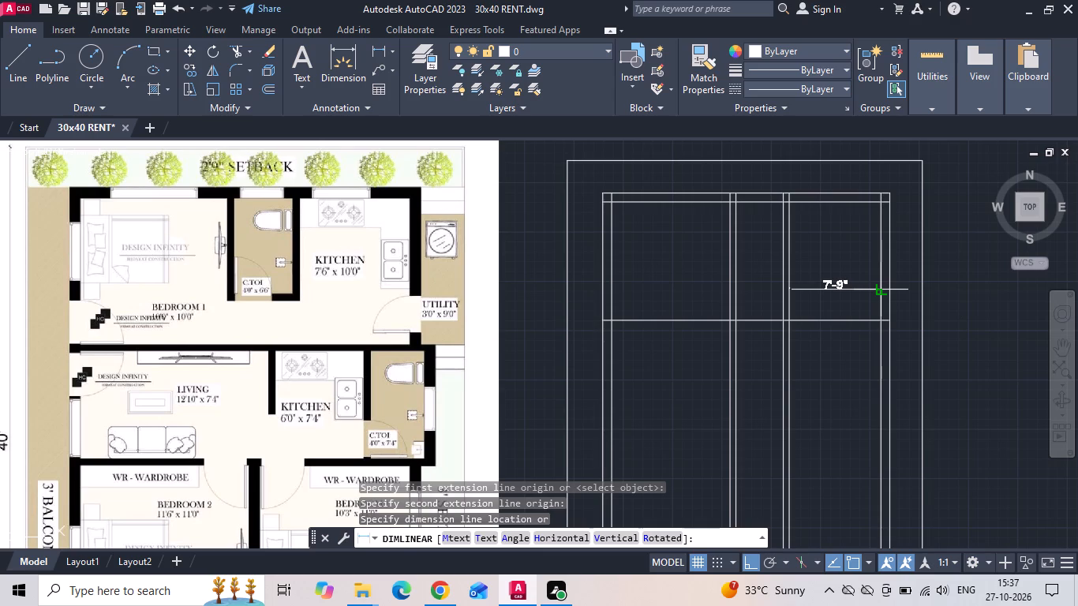
{"action": "key", "text": "Escape"}
Move both lines of the right outer wall 3" to the left.
{"action": "left_click", "coordinate": [901, 261]}
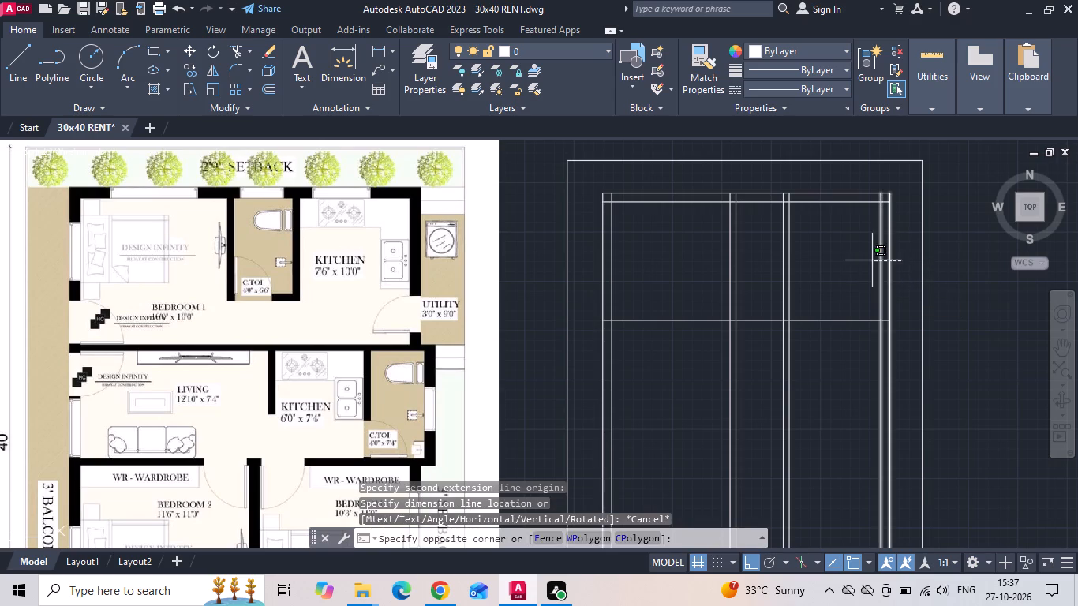
{"action": "left_click", "coordinate": [867, 260]}
{"action": "right_click", "coordinate": [867, 260]}
{"action": "left_click", "coordinate": [895, 303]}
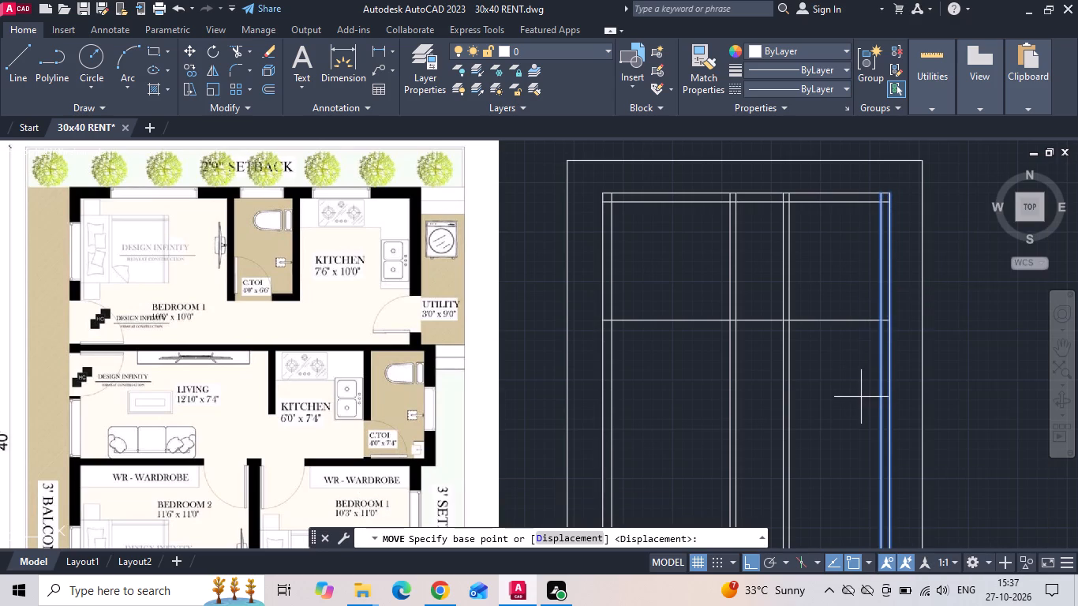
{"action": "left_click", "coordinate": [861, 397]}
{"action": "type", "text": "3"}
{"action": "key", "text": "space"}
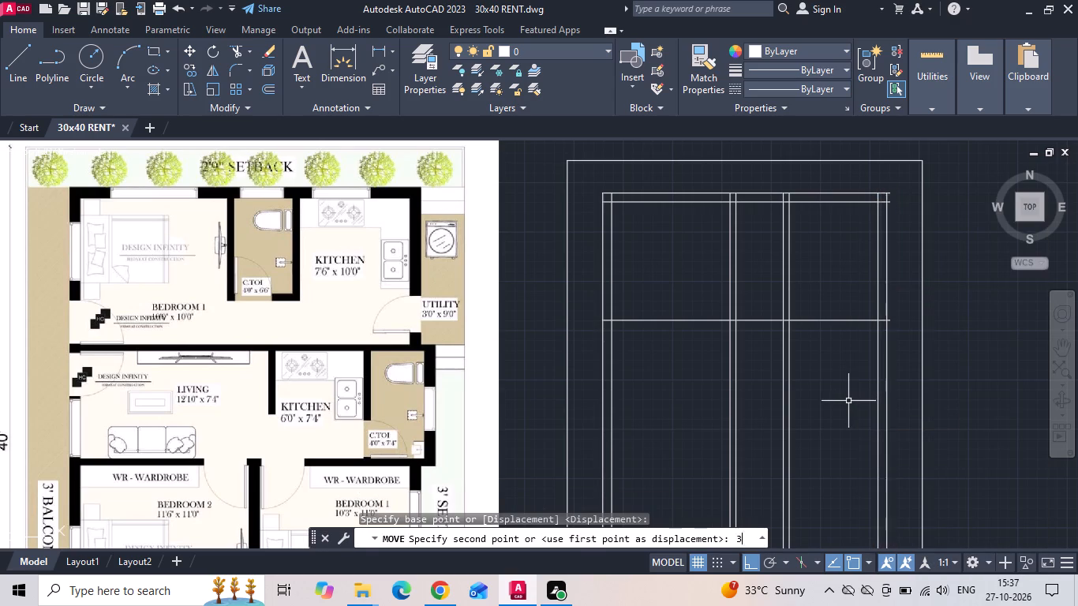
Fillet the top wall's outer and inner lines with the matching right wall lines to close the upper-right corner.
{"action": "key", "text": "f"}
{"action": "key", "text": "space"}
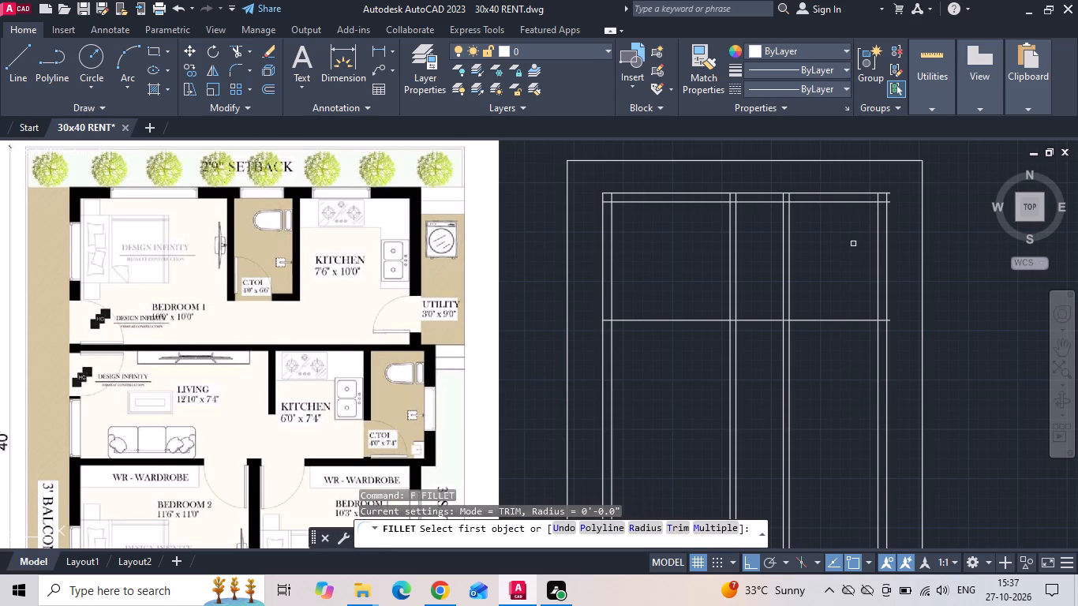
{"action": "left_click", "coordinate": [864, 195]}
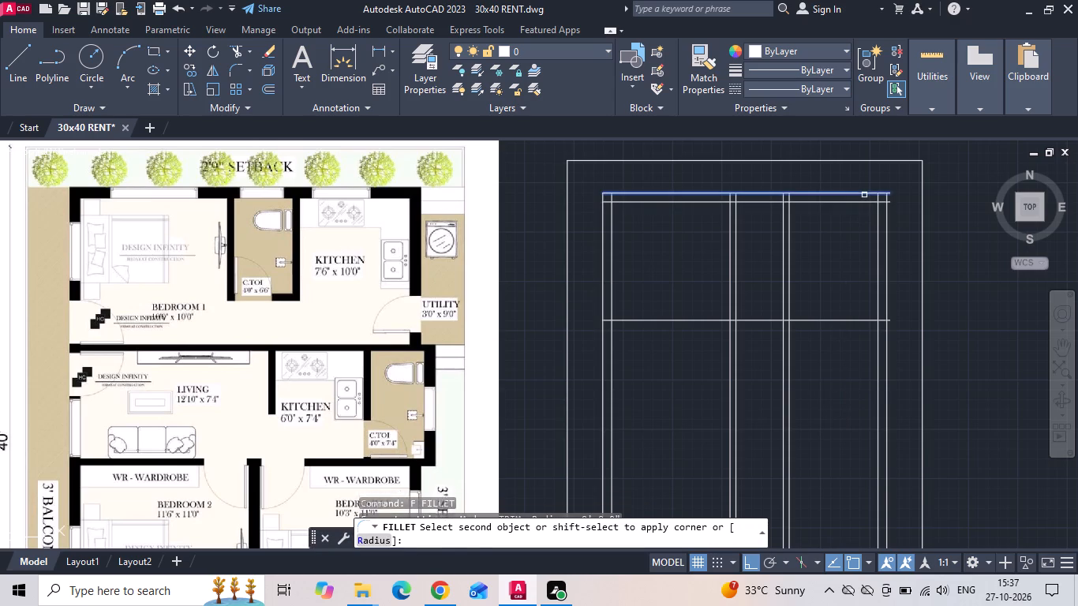
{"action": "left_click", "coordinate": [885, 234]}
{"action": "key", "text": "space"}
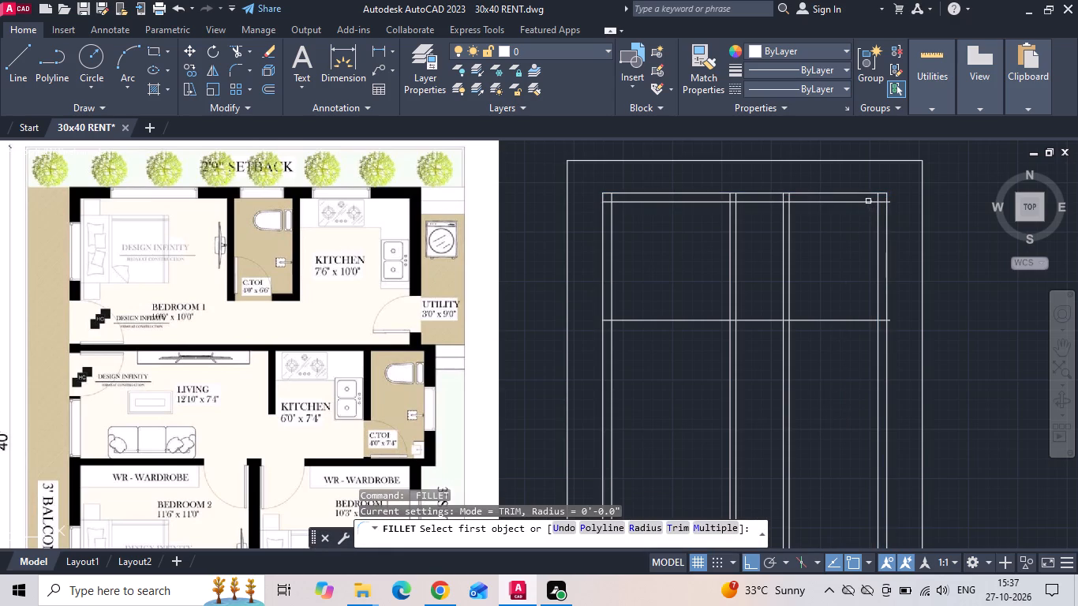
{"action": "left_click", "coordinate": [868, 200]}
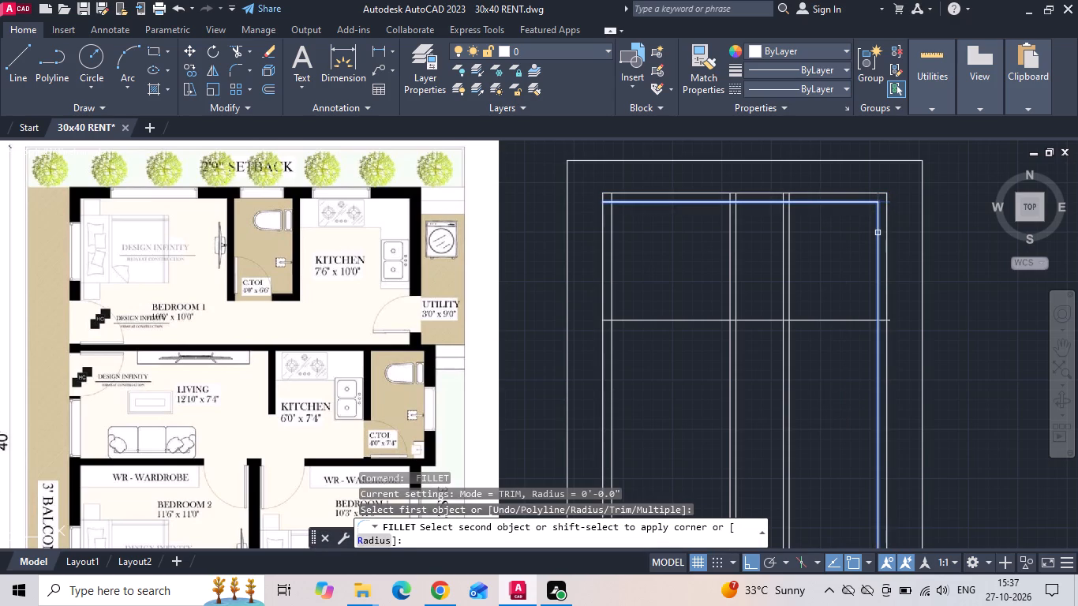
{"action": "left_click", "coordinate": [878, 233]}
{"action": "key", "text": "Escape"}
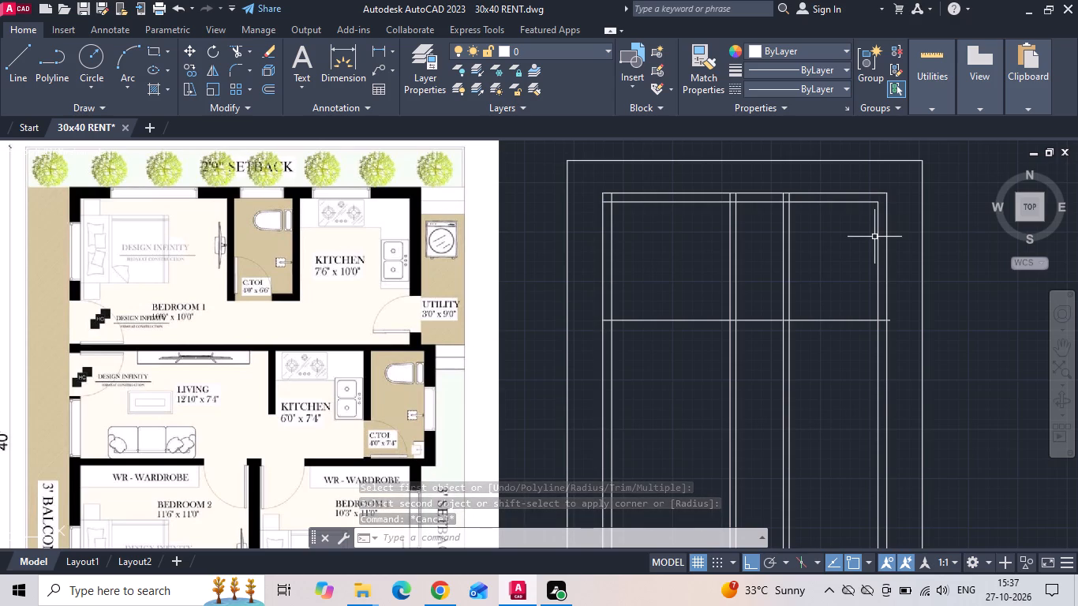
{"action": "key", "text": "Escape"}
Offset the upper bedroom's lower horizontal line 6" down for the partition thickness.
{"action": "type", "text": "O"}
{"action": "key", "text": "space"}
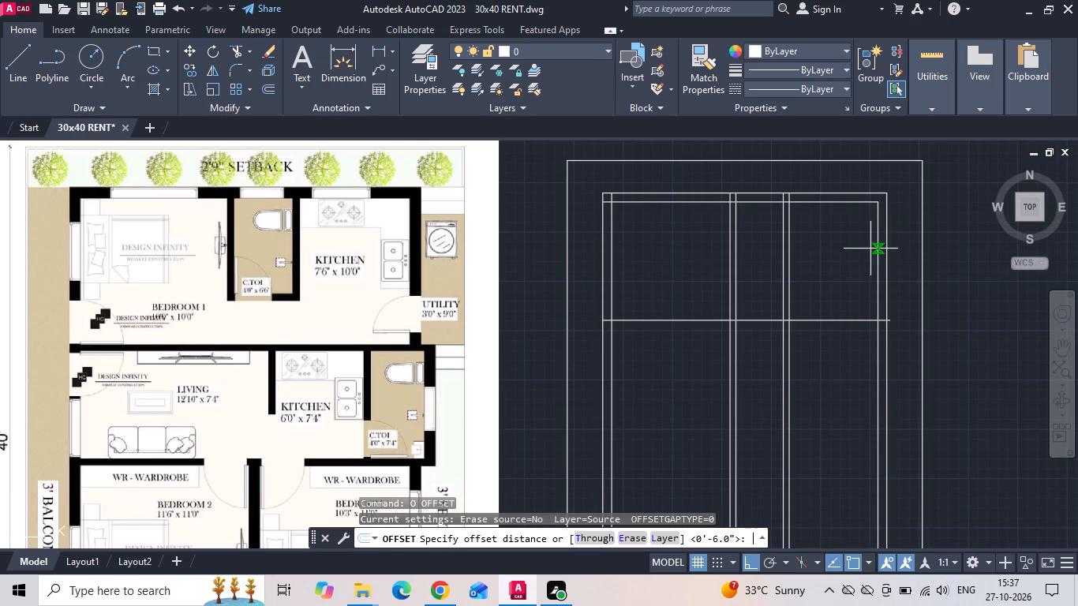
{"action": "type", "text": "6"}
{"action": "key", "text": "space"}
{"action": "middle_click_drag", "start_coordinate": [714, 305], "coordinate": [713, 304]}
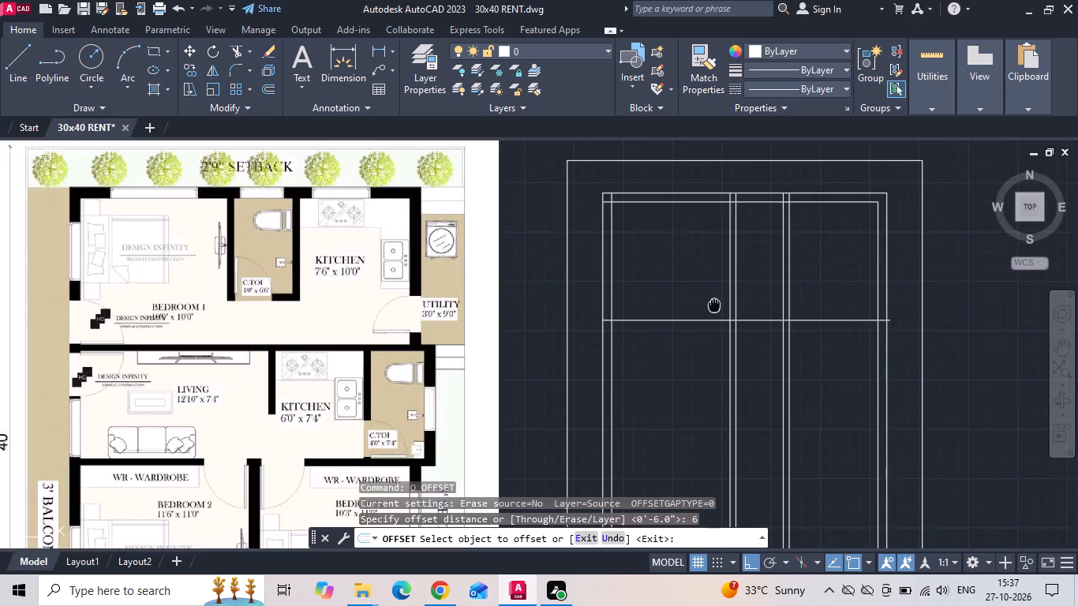
{"action": "middle_click_drag", "start_coordinate": [713, 304], "coordinate": [713, 281]}
{"action": "left_click", "coordinate": [657, 297]}
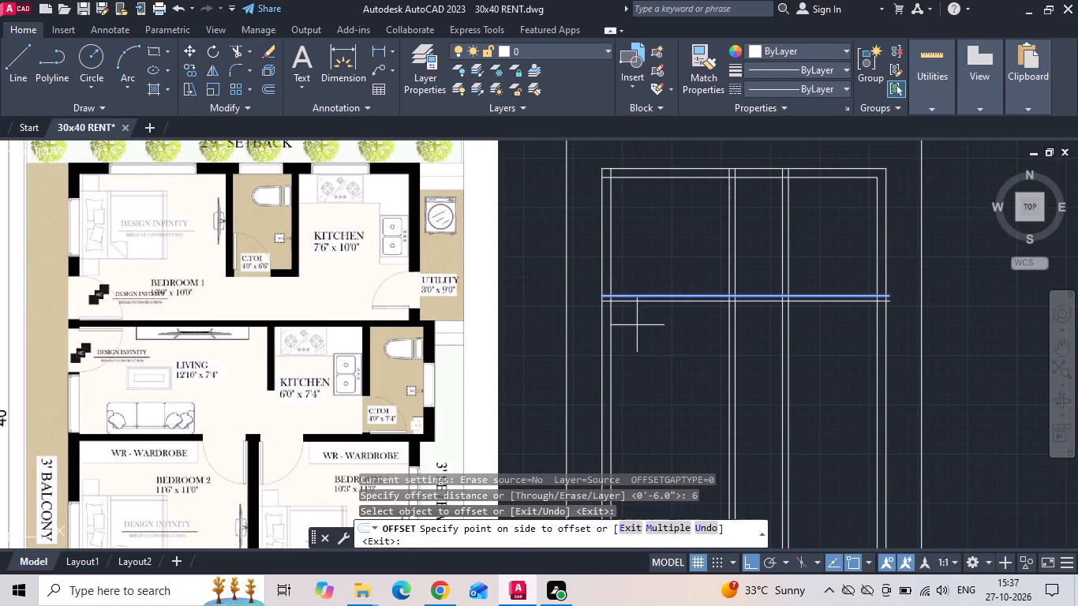
{"action": "left_click", "coordinate": [637, 325]}
{"action": "key", "text": "Escape"}
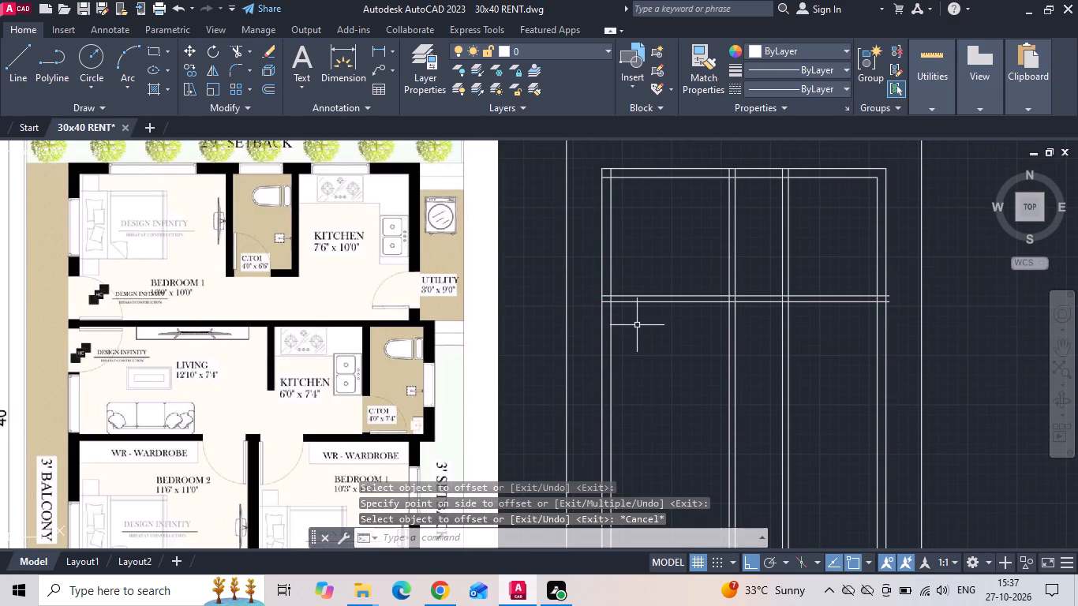
{"action": "key", "text": "Escape"}
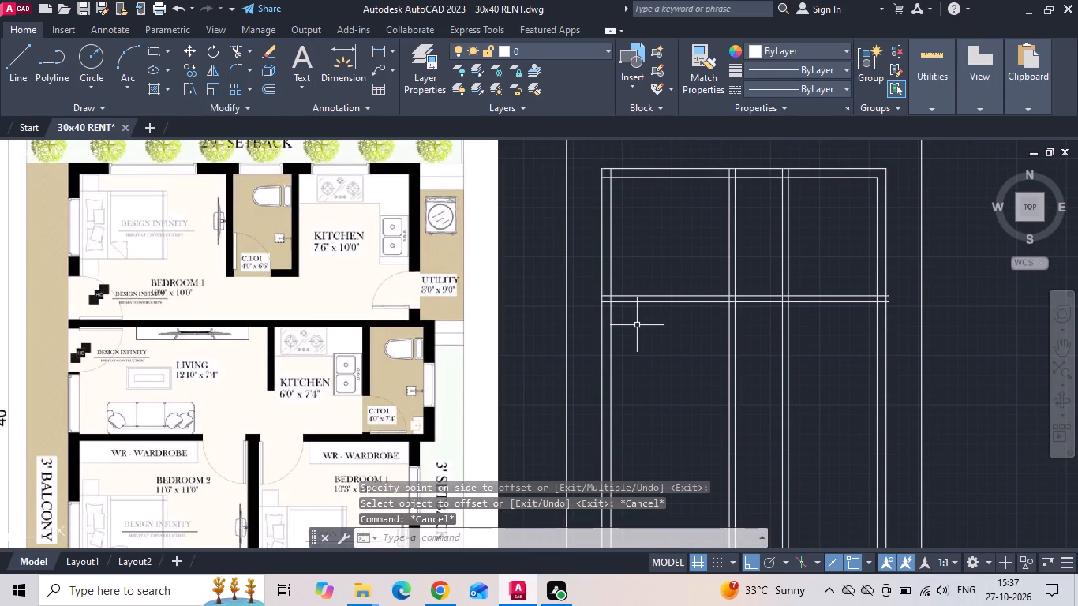
Offset the lower face of the partition below the upper bedroom 7'4" down to set the living room's depth.
{"action": "type", "text": "O"}
{"action": "key", "text": "space"}
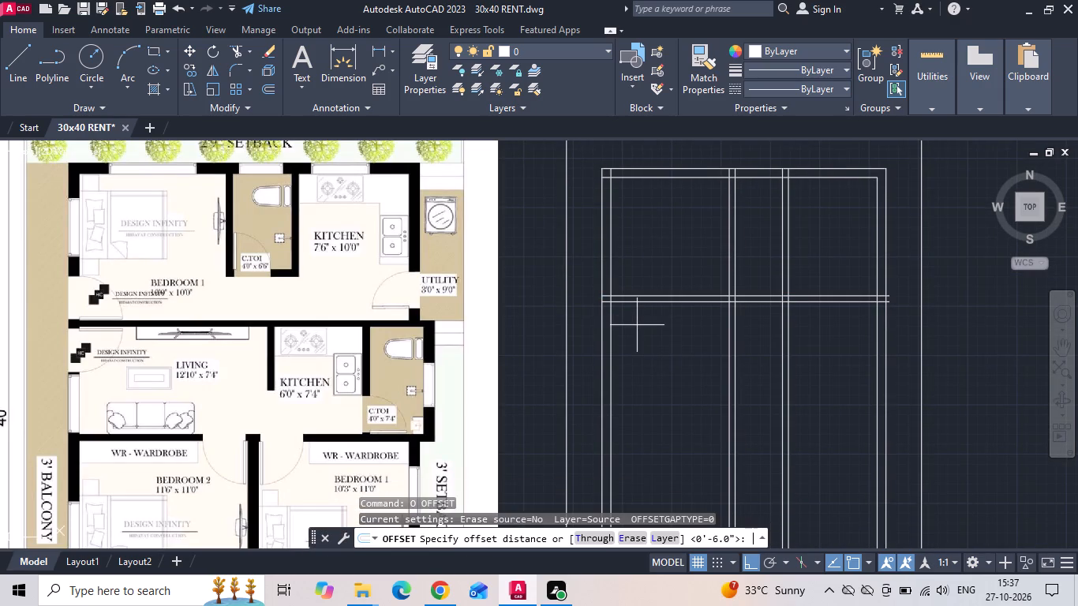
{"action": "key", "text": "7"}
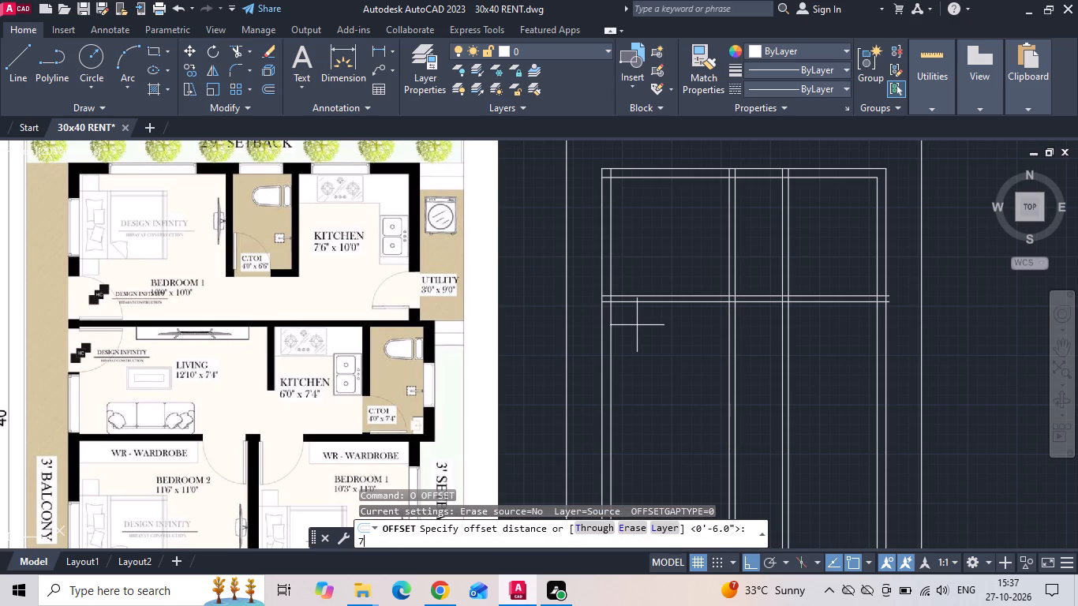
{"action": "key", "text": "apostrophe"}
{"action": "type", "text": "4"}
{"action": "key", "text": "space"}
{"action": "left_click_drag", "start_coordinate": [658, 303], "coordinate": [658, 305]}
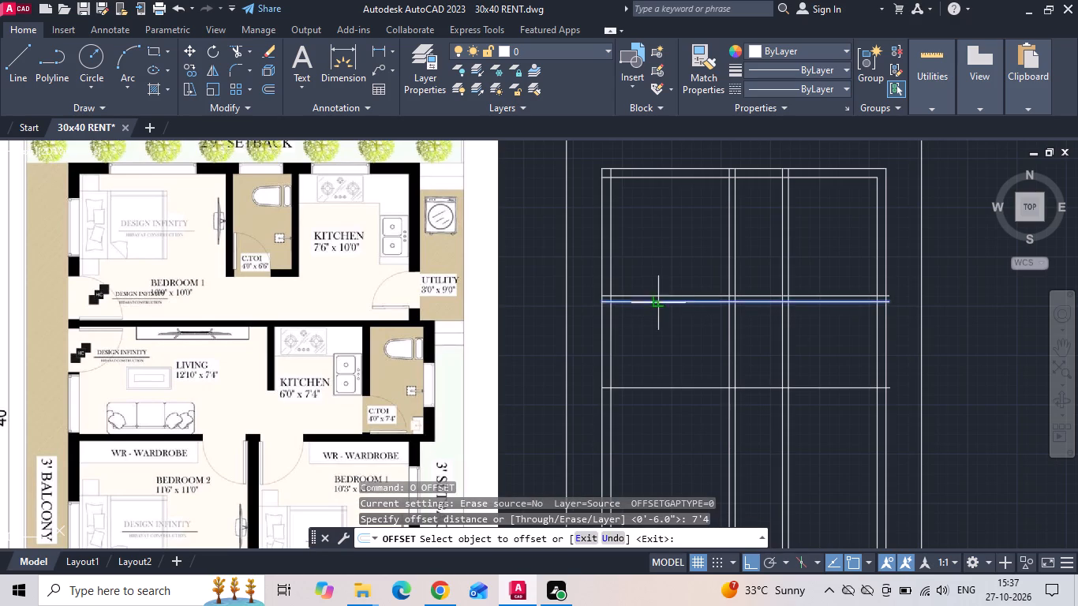
{"action": "left_click_drag", "start_coordinate": [658, 305], "coordinate": [658, 317]}
{"action": "left_click", "coordinate": [650, 364]}
{"action": "middle_click_drag", "start_coordinate": [656, 362], "coordinate": [655, 313]}
{"action": "key", "text": "Escape"}
Offset the living room's lower line 6" down for the partition thickness towards the lower bedrooms.
{"action": "type", "text": "O"}
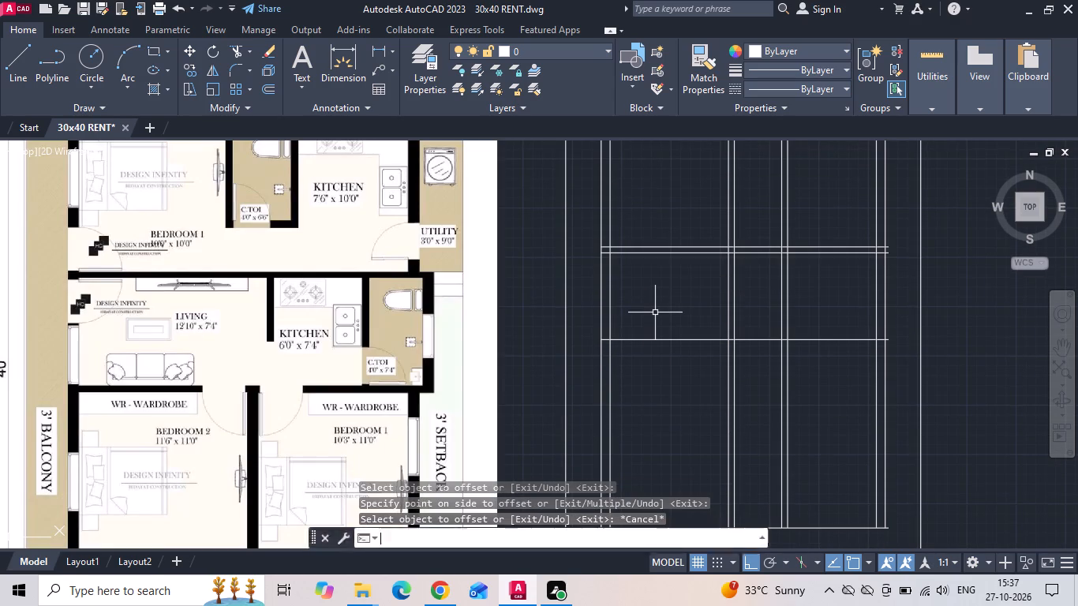
{"action": "key", "text": "space"}
{"action": "type", "text": "6"}
{"action": "key", "text": "space"}
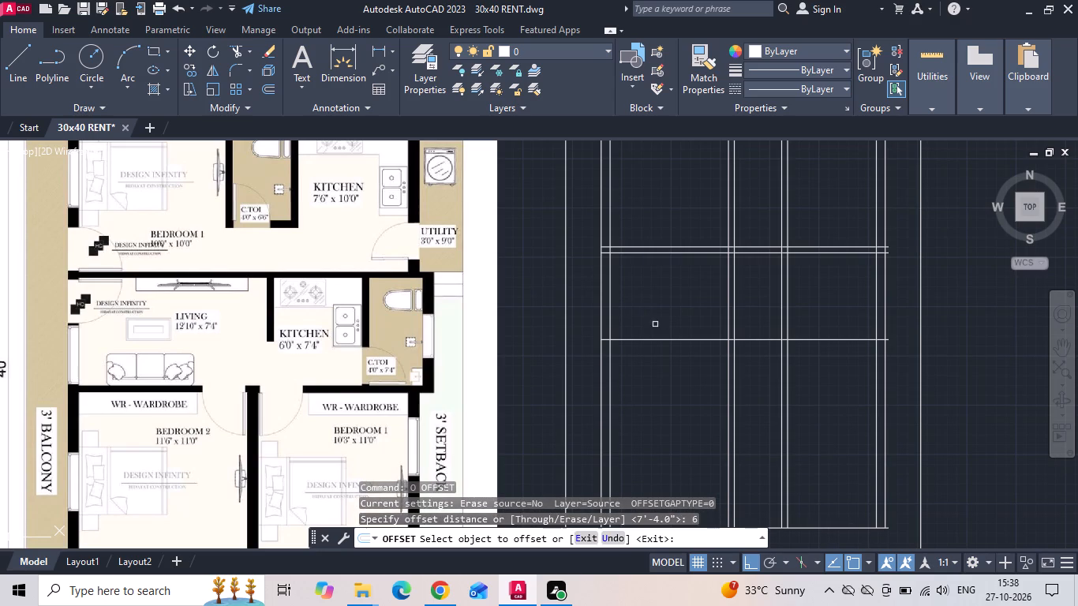
{"action": "left_click", "coordinate": [652, 342]}
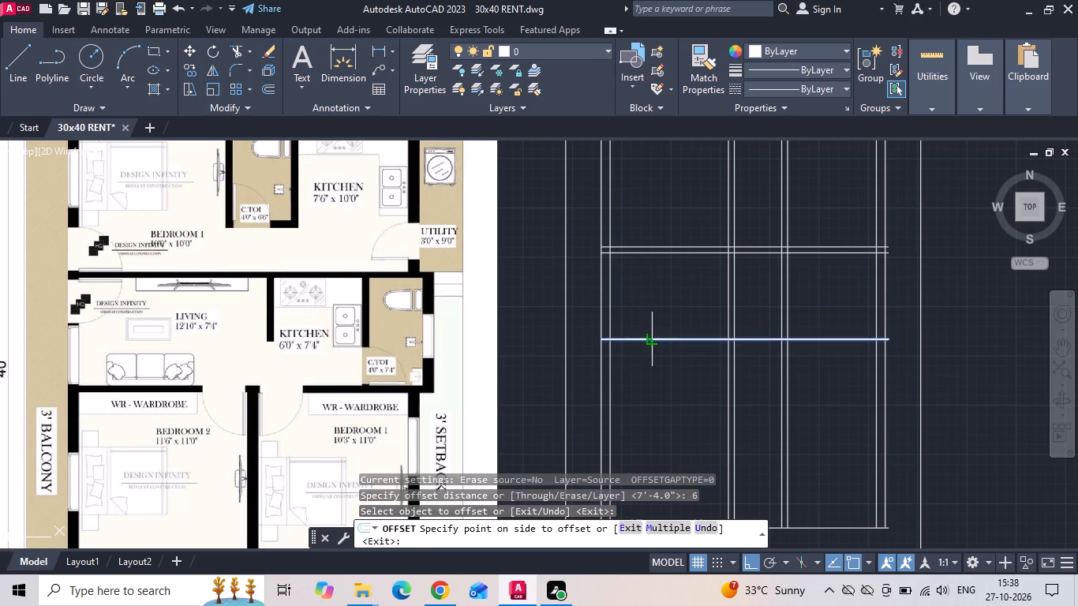
{"action": "left_click", "coordinate": [648, 369]}
{"action": "middle_click_drag", "start_coordinate": [650, 417], "coordinate": [660, 380]}
{"action": "key", "text": "Escape"}
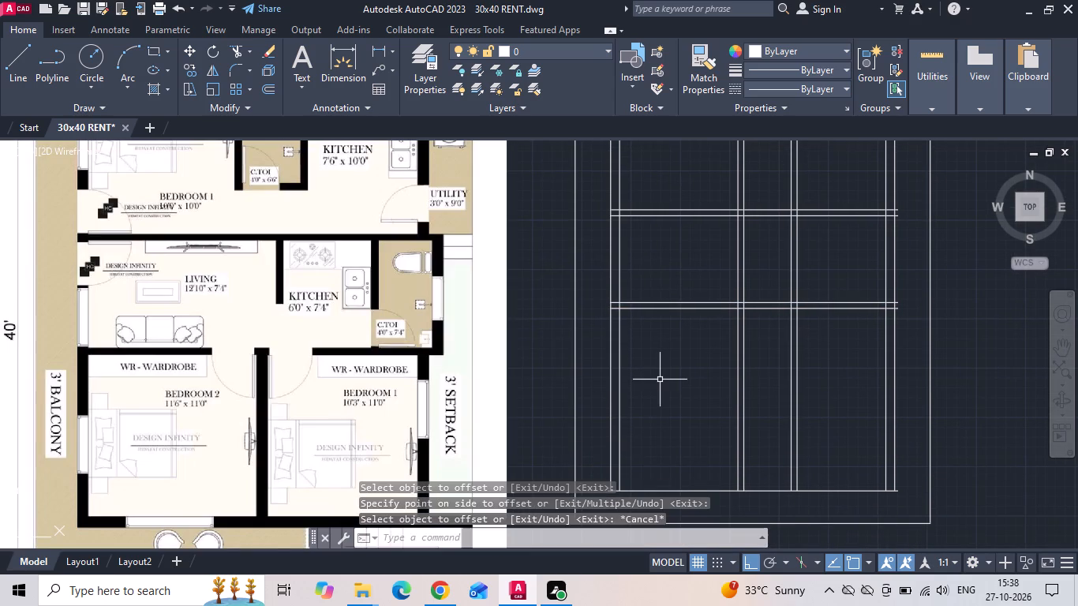
Save the drawing.
{"action": "key", "text": "ctrl+s"}
{"action": "key", "text": "ctrl+s"}
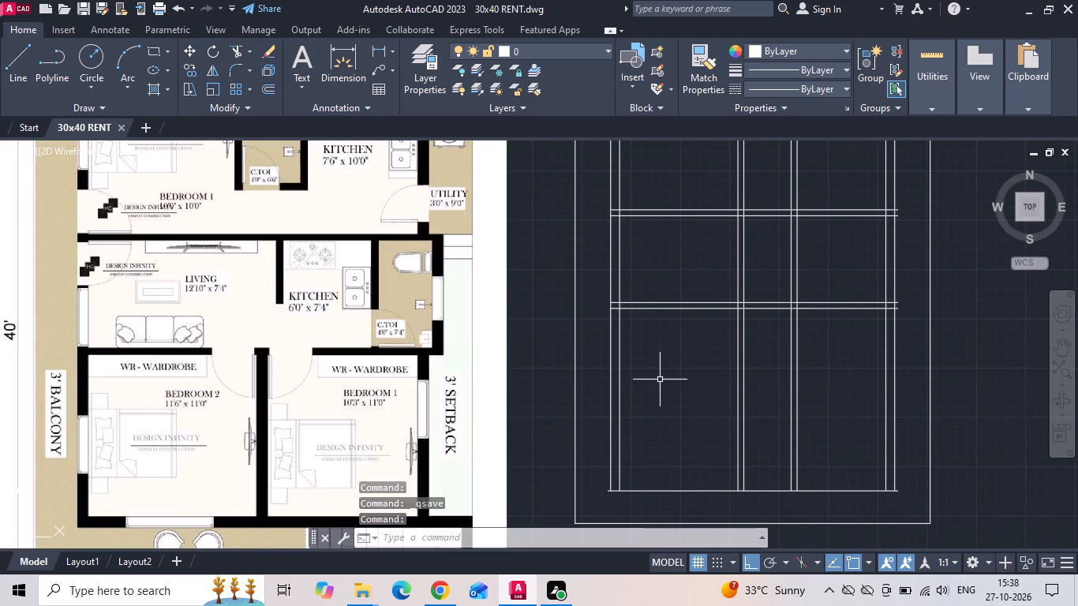
Offset the lower face of the partition below the living room 11' down to set the lower bedrooms' depth.
{"action": "type", "text": "O"}
{"action": "key", "text": "space"}
{"action": "type", "text": "11'"}
{"action": "key", "text": "Return"}
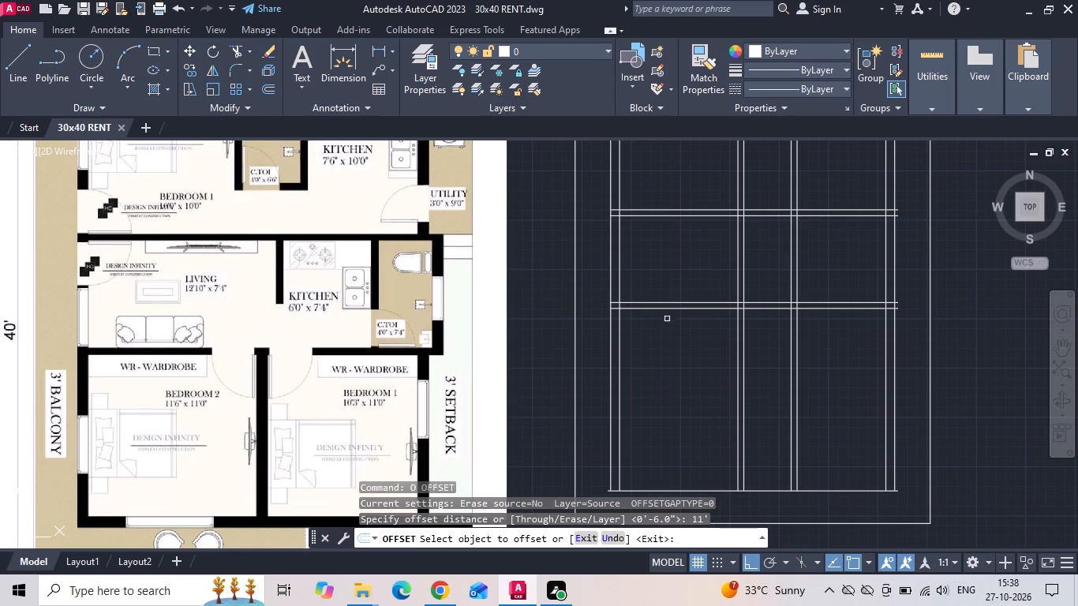
{"action": "left_click", "coordinate": [669, 307]}
{"action": "left_click", "coordinate": [663, 368]}
{"action": "middle_click_drag", "start_coordinate": [661, 349], "coordinate": [660, 300]}
{"action": "key", "text": "Escape"}
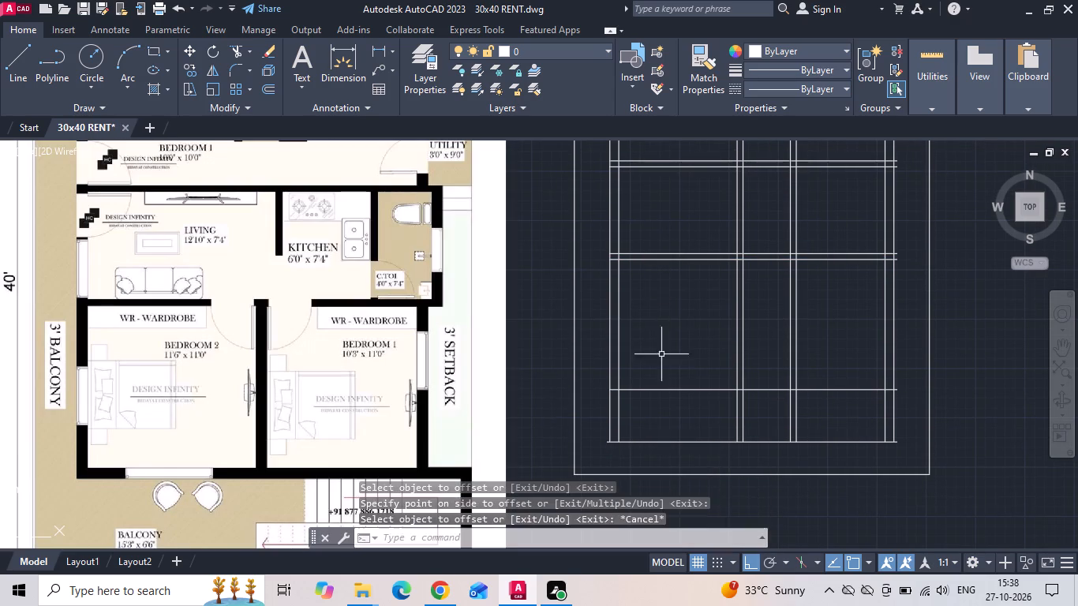
Offset the lower bedrooms' bottom line 9" down for the outer wall thickness.
{"action": "type", "text": "O 9"}
{"action": "key", "text": "space"}
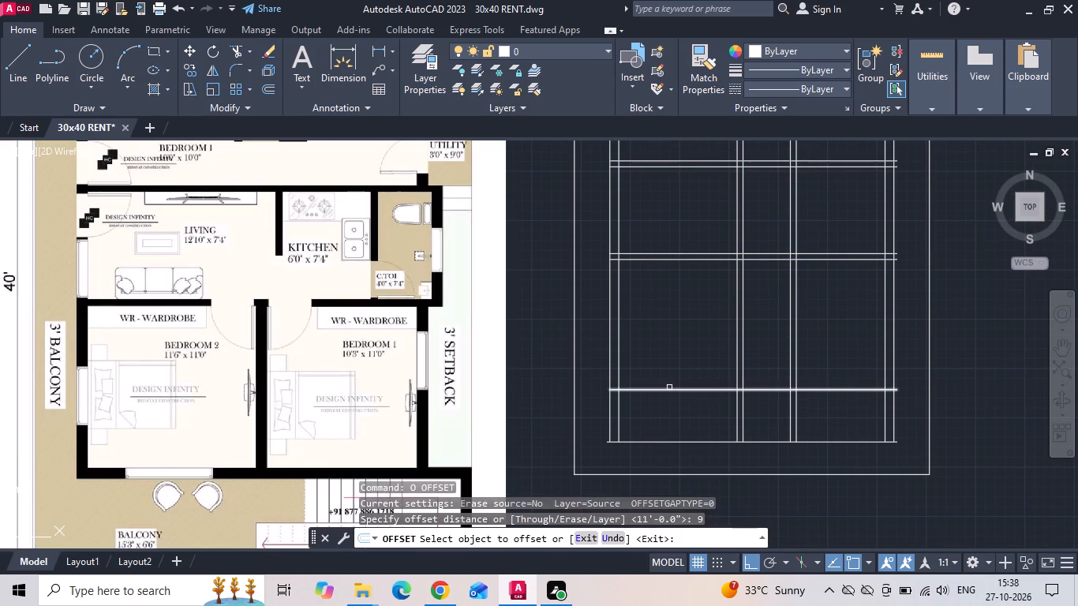
{"action": "left_click_drag", "start_coordinate": [668, 390], "coordinate": [661, 406]}
{"action": "left_click", "coordinate": [660, 410]}
{"action": "middle_click_drag", "start_coordinate": [659, 406], "coordinate": [659, 320]}
{"action": "key", "text": "Escape"}
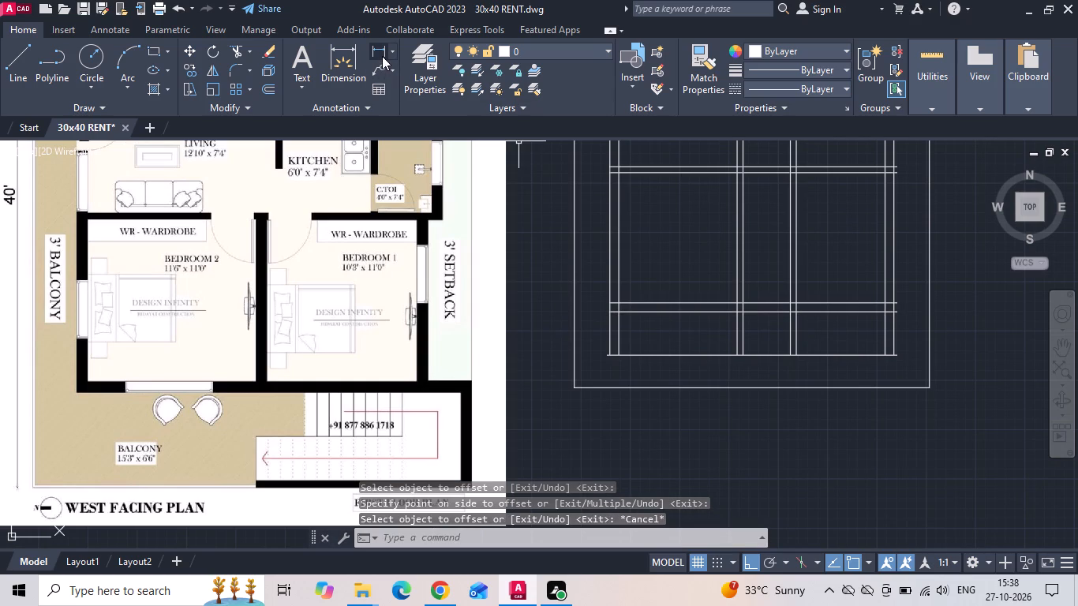
Add a vertical linear dimension for the balcony depth, from the lower bedroom wall's outer face to the bottom plot boundary.
{"action": "left_click", "coordinate": [382, 56]}
{"action": "left_click", "coordinate": [650, 314]}
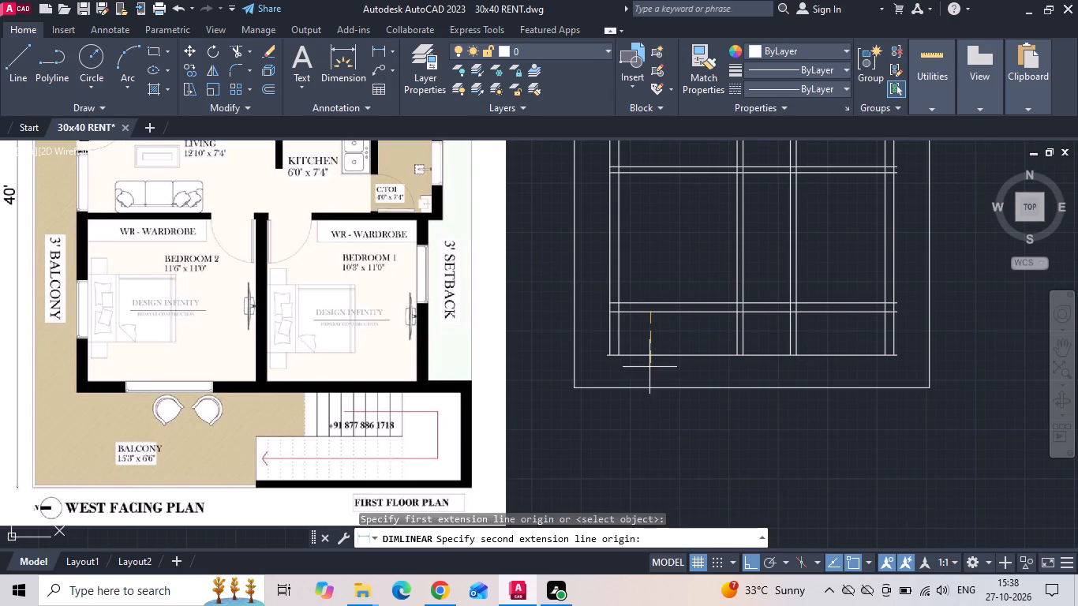
{"action": "left_click", "coordinate": [650, 385]}
{"action": "scroll", "coordinate": [654, 373], "scroll_direction": "up", "scroll_amount": 2}
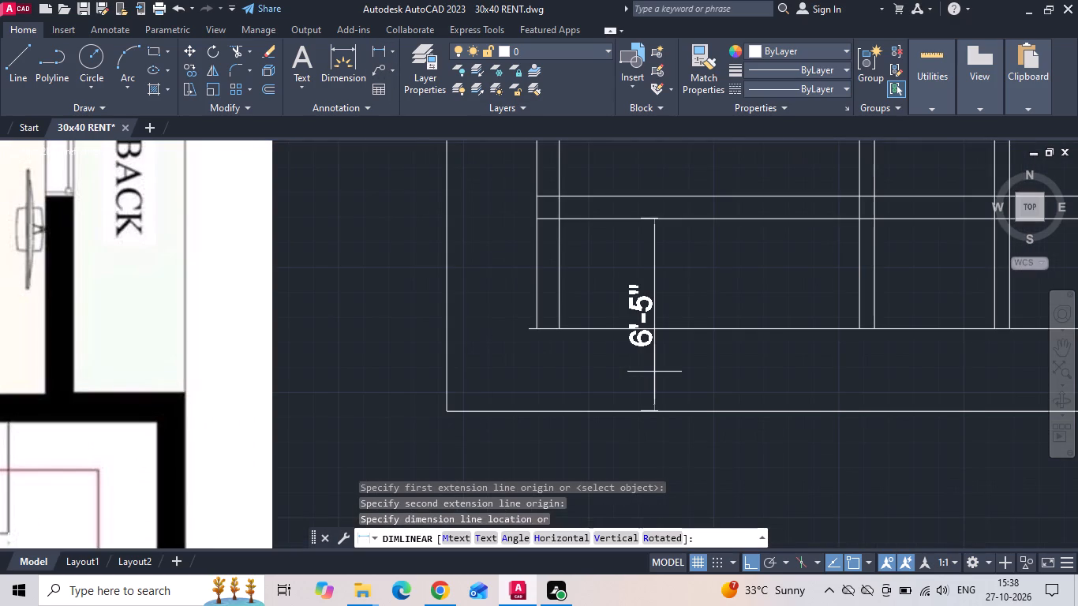
{"action": "scroll", "coordinate": [654, 372], "scroll_direction": "down", "scroll_amount": 2}
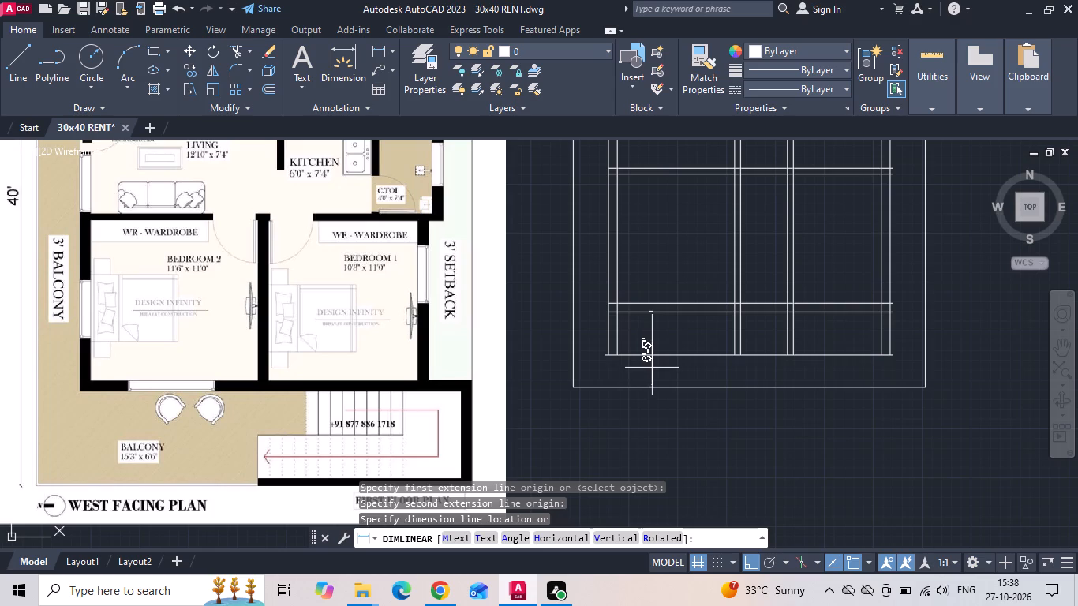
{"action": "scroll", "coordinate": [652, 368], "scroll_direction": "up", "scroll_amount": 2}
{"action": "left_click", "coordinate": [652, 368]}
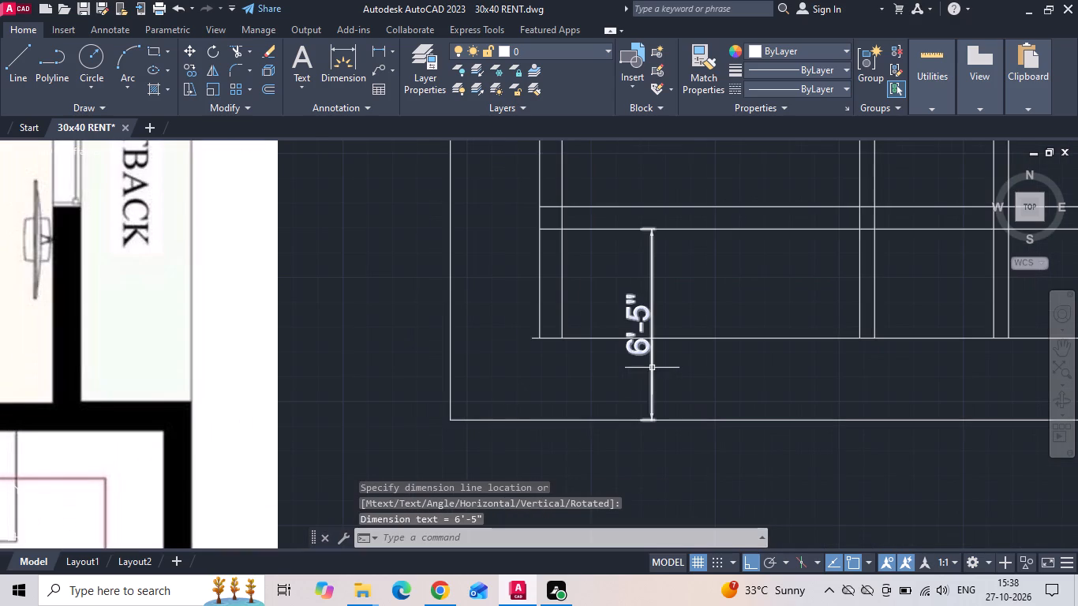
{"action": "scroll", "coordinate": [687, 373], "scroll_direction": "down", "scroll_amount": 2}
{"action": "middle_click_drag", "start_coordinate": [257, 255], "coordinate": [257, 376]}
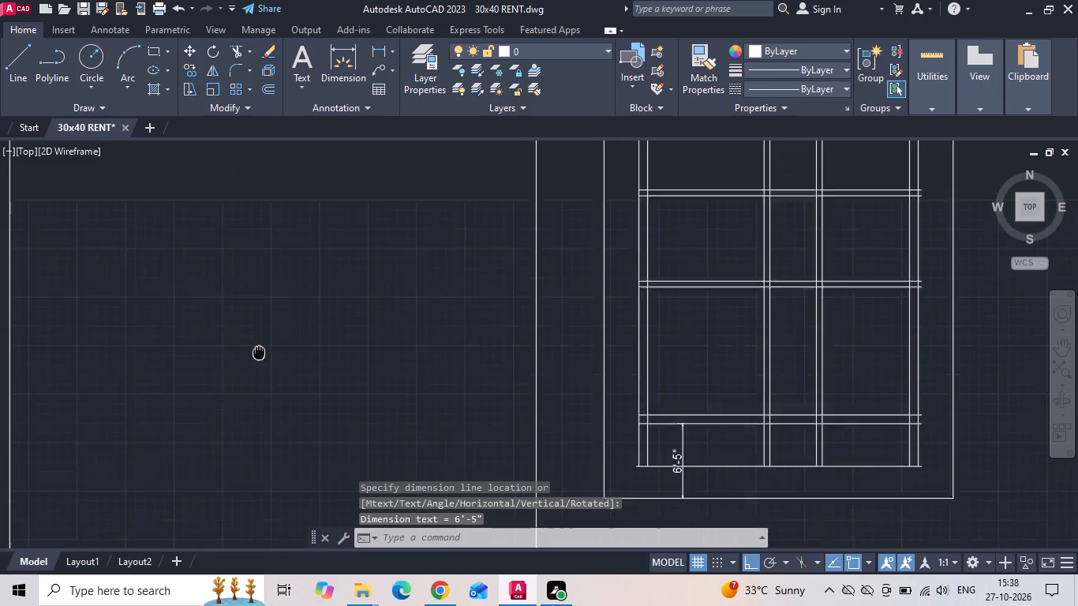
Compare the reference plan's room layout and labelled dimensions, from the balcony up to the top bedroom, with the drafted wall lines.
{"action": "middle_click_drag", "start_coordinate": [257, 376], "coordinate": [256, 421]}
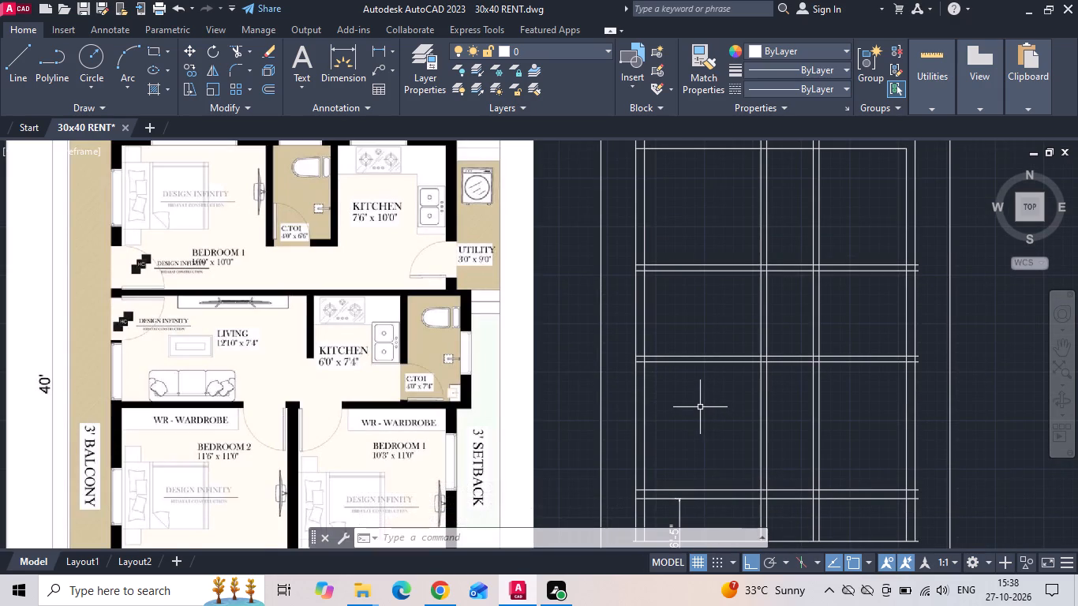
{"action": "scroll", "coordinate": [700, 407], "scroll_direction": "down", "scroll_amount": 1}
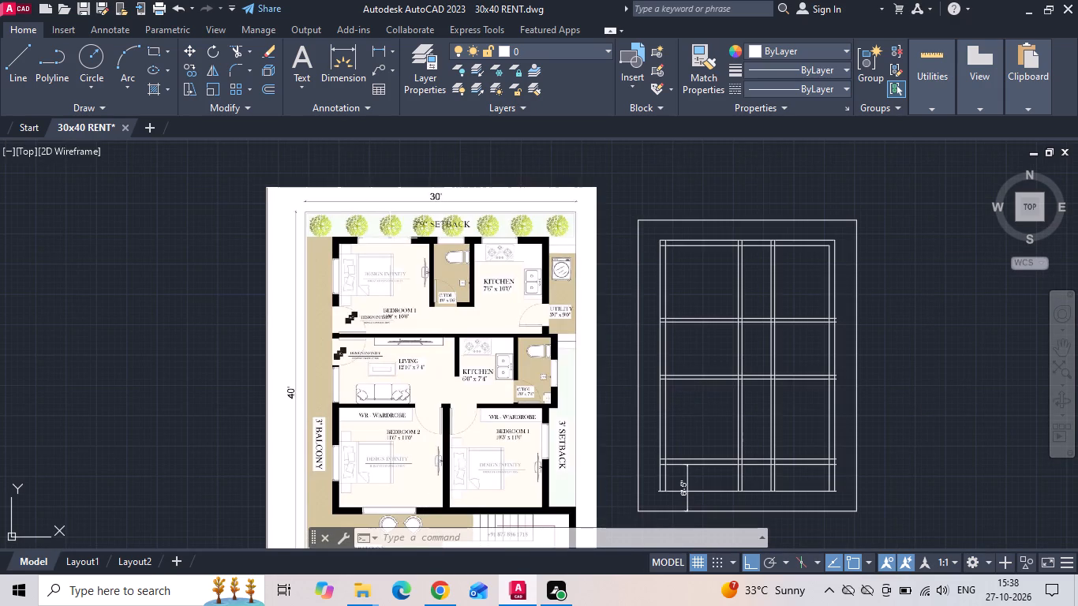
{"action": "scroll", "coordinate": [392, 236], "scroll_direction": "up", "scroll_amount": 1}
{"action": "middle_click_drag", "start_coordinate": [675, 279], "coordinate": [628, 266]}
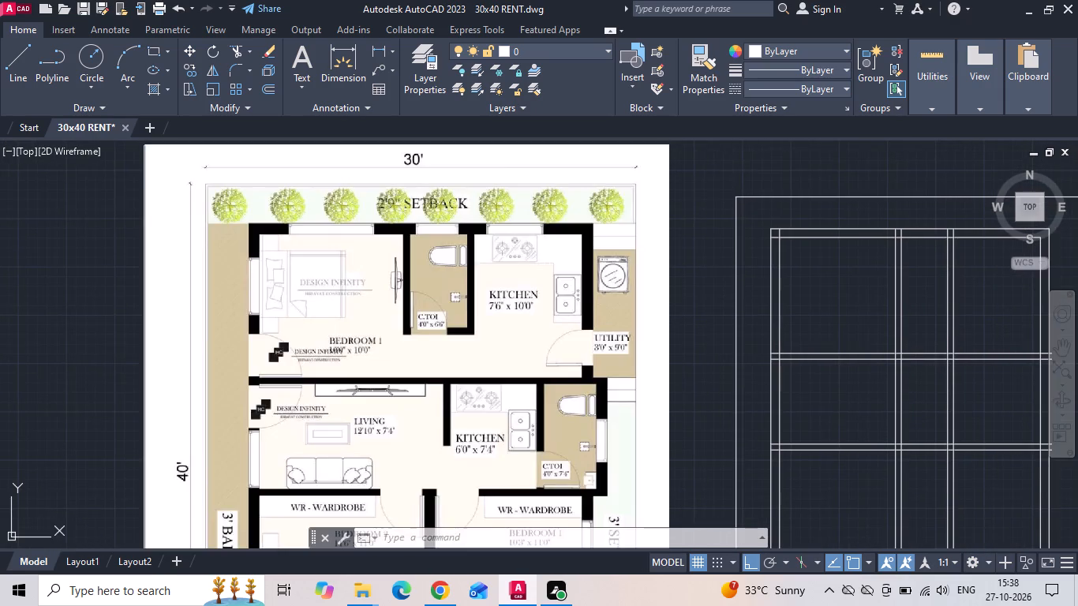
{"action": "scroll", "coordinate": [459, 306], "scroll_direction": "up", "scroll_amount": 2}
{"action": "scroll", "coordinate": [342, 249], "scroll_direction": "down", "scroll_amount": 2}
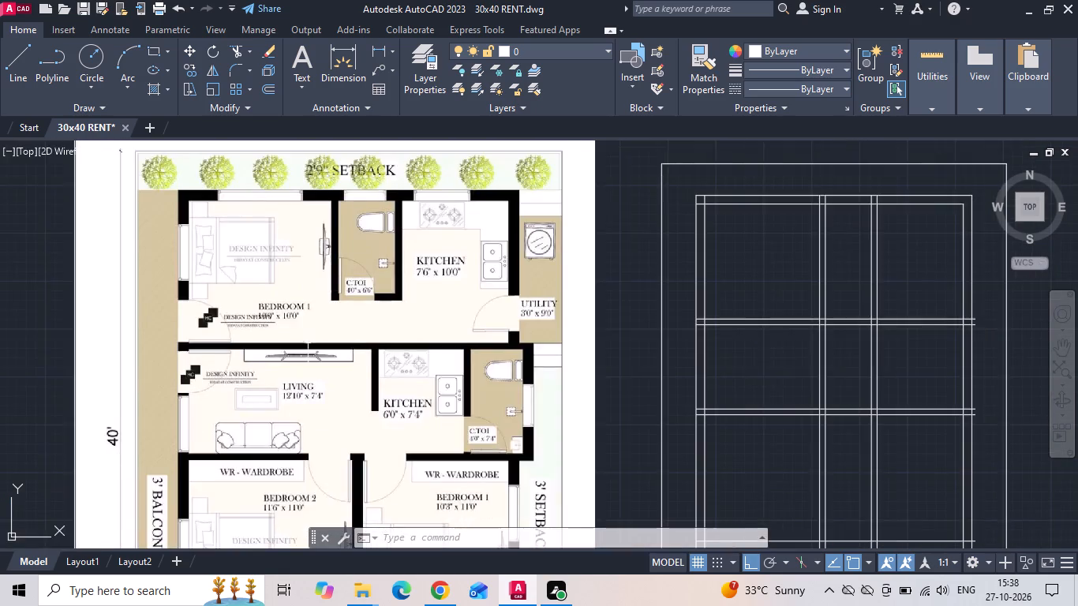
{"action": "scroll", "coordinate": [291, 387], "scroll_direction": "up", "scroll_amount": 2}
{"action": "scroll", "coordinate": [292, 289], "scroll_direction": "down", "scroll_amount": 1}
{"action": "middle_click_drag", "start_coordinate": [305, 369], "coordinate": [284, 243]}
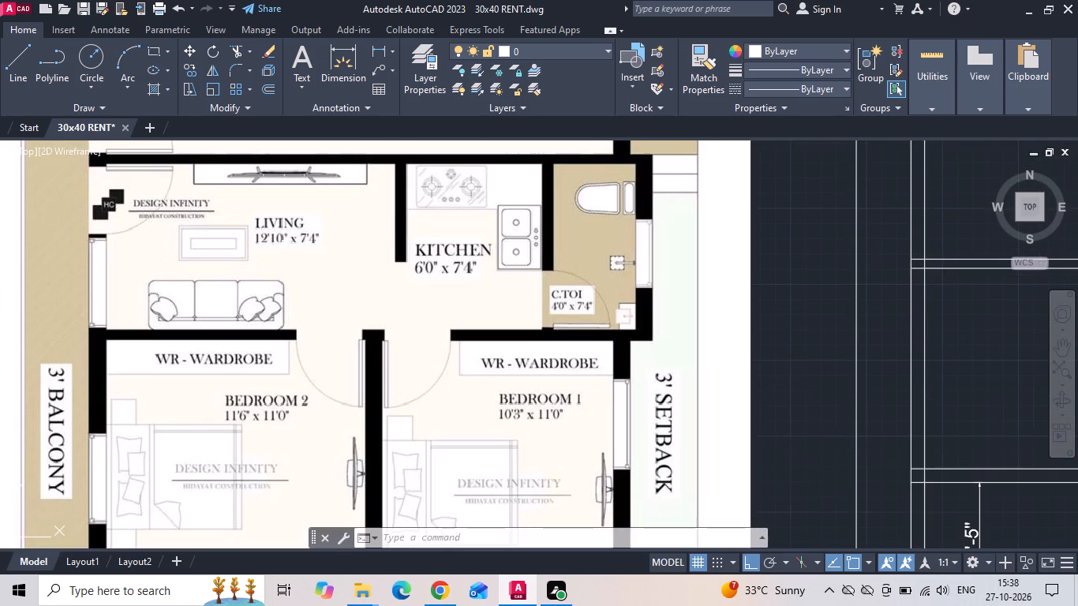
{"action": "scroll", "coordinate": [337, 237], "scroll_direction": "down", "scroll_amount": 2}
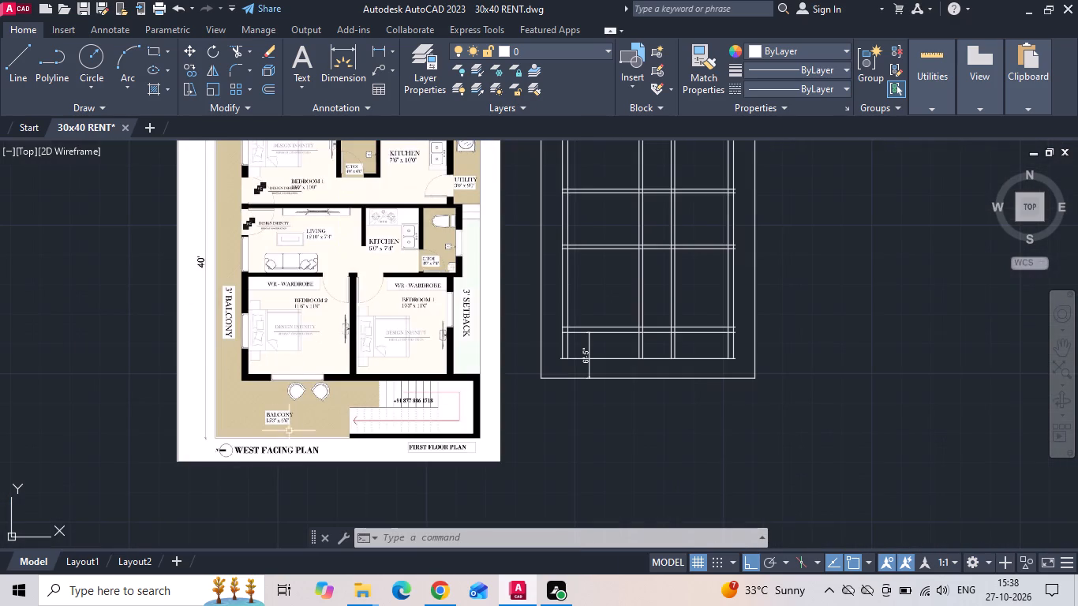
{"action": "scroll", "coordinate": [271, 412], "scroll_direction": "up", "scroll_amount": 3}
{"action": "scroll", "coordinate": [271, 412], "scroll_direction": "down", "scroll_amount": 2}
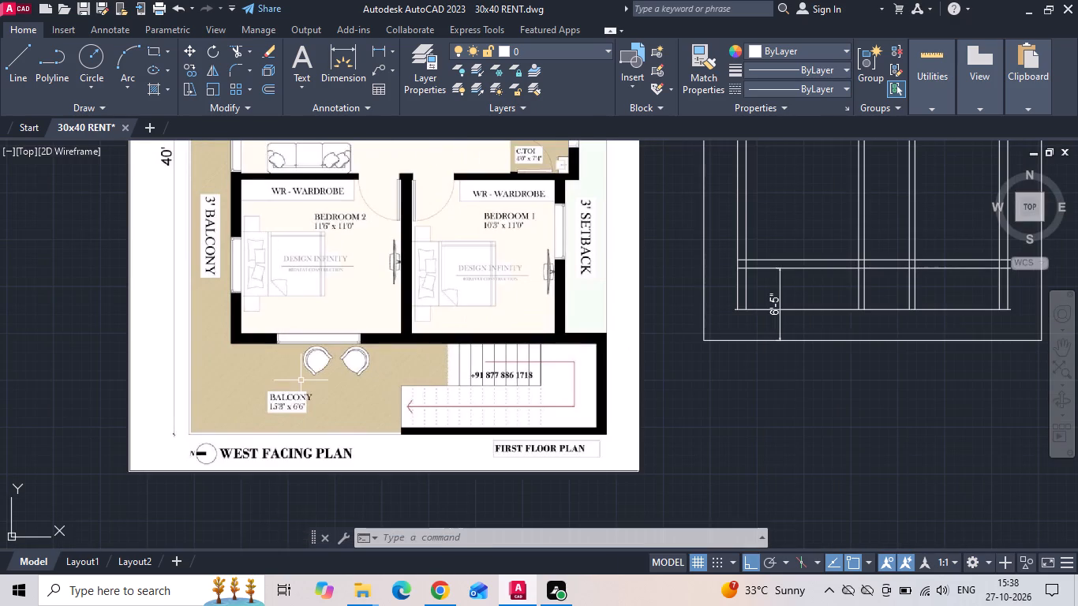
{"action": "middle_click_drag", "start_coordinate": [346, 239], "coordinate": [327, 279]}
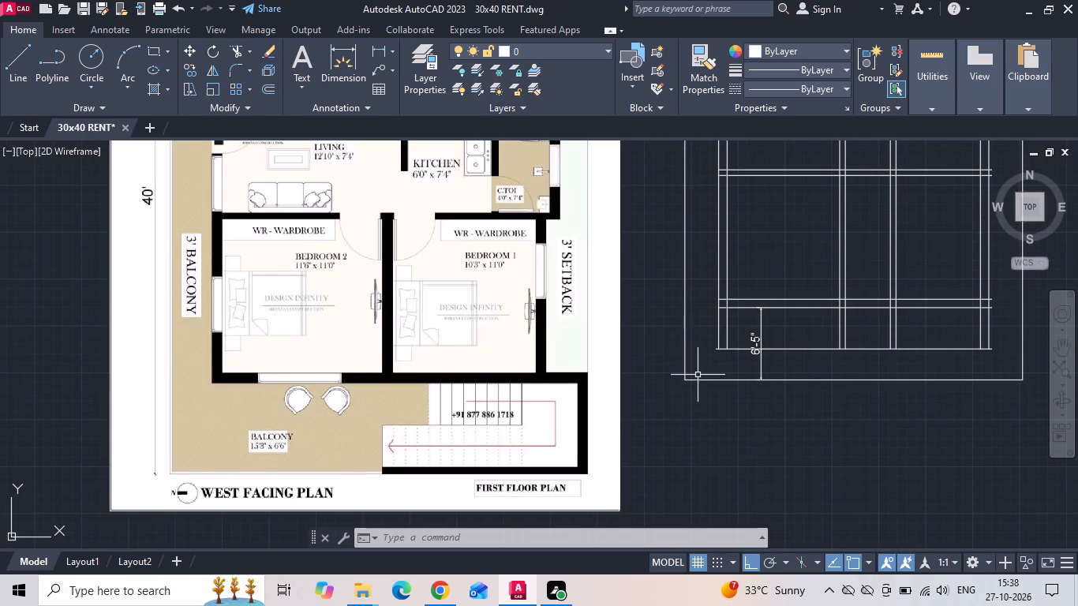
{"action": "middle_click_drag", "start_coordinate": [708, 337], "coordinate": [653, 422]}
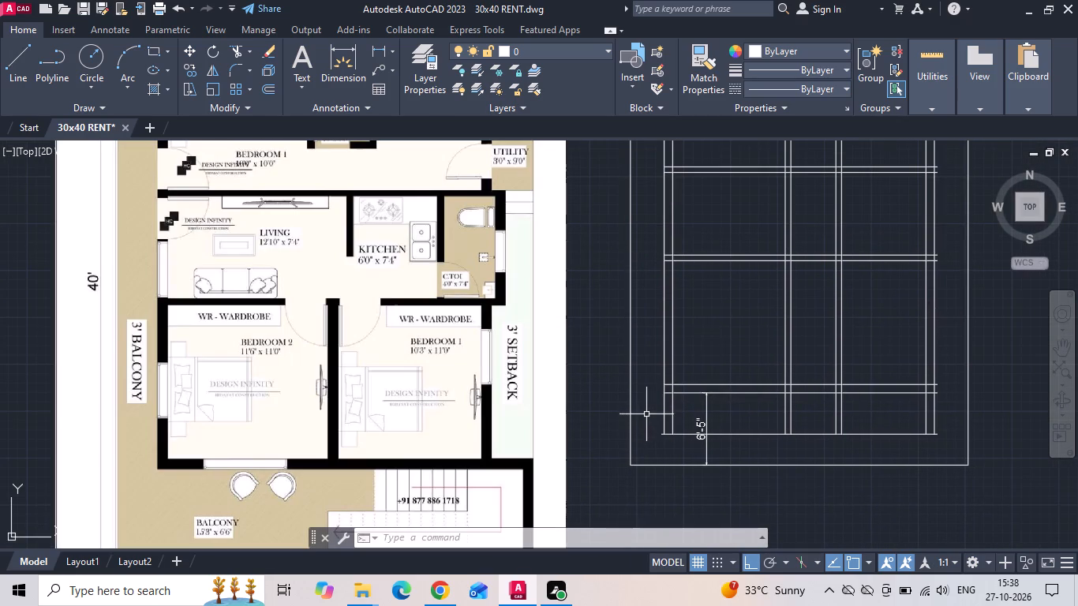
{"action": "middle_click_drag", "start_coordinate": [548, 310], "coordinate": [548, 353]}
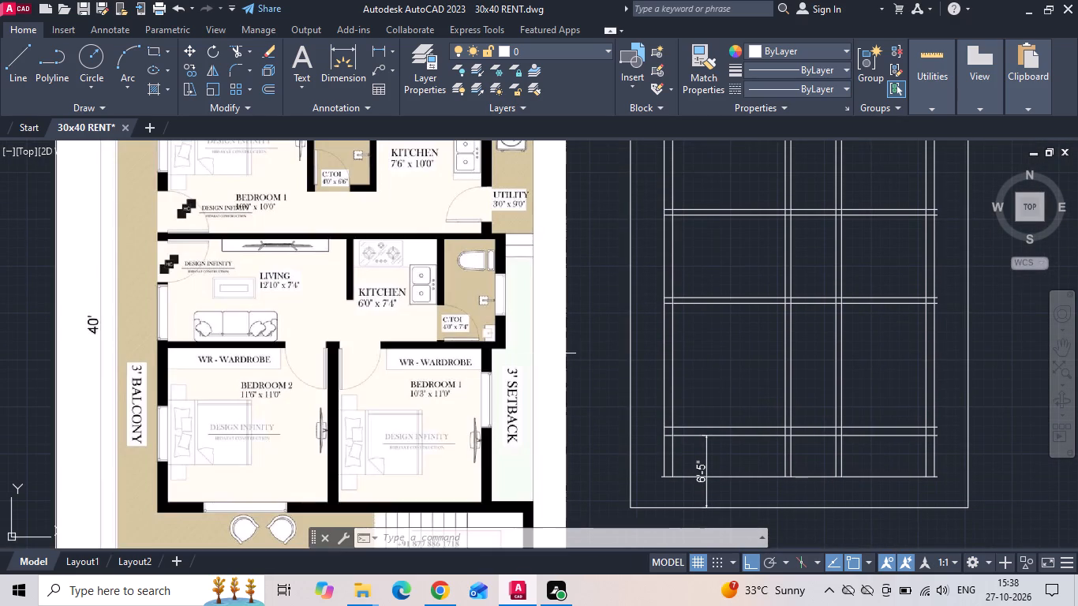
{"action": "middle_click_drag", "start_coordinate": [450, 317], "coordinate": [448, 346]}
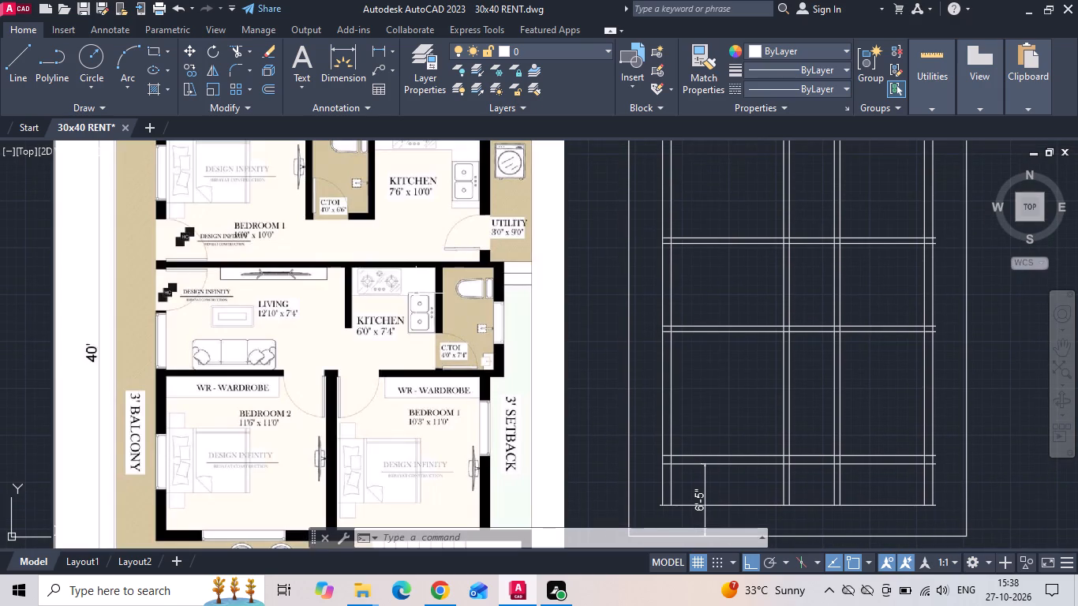
{"action": "middle_click_drag", "start_coordinate": [396, 292], "coordinate": [396, 326]}
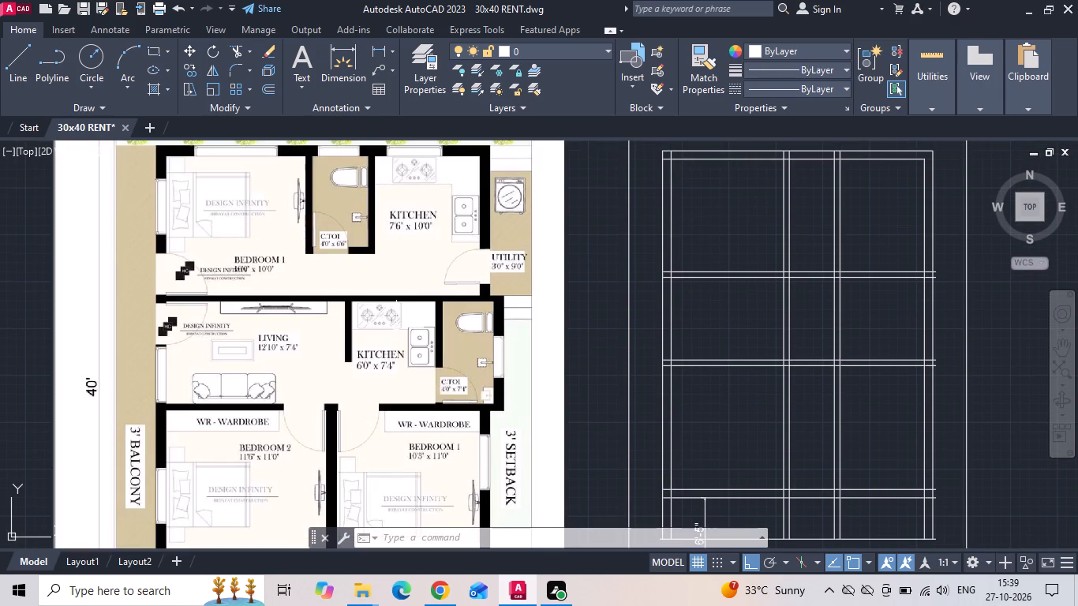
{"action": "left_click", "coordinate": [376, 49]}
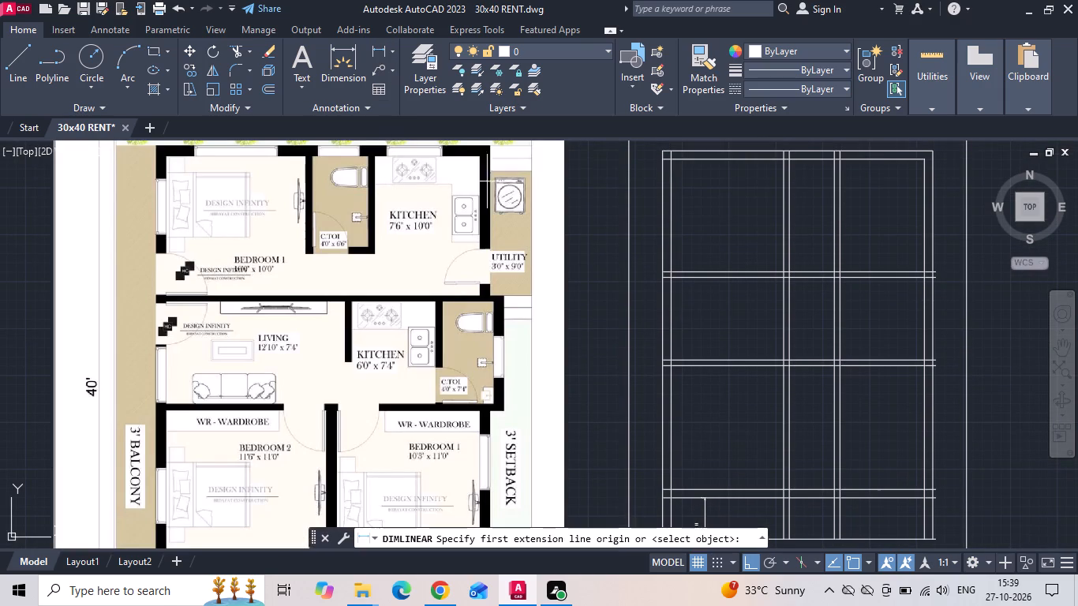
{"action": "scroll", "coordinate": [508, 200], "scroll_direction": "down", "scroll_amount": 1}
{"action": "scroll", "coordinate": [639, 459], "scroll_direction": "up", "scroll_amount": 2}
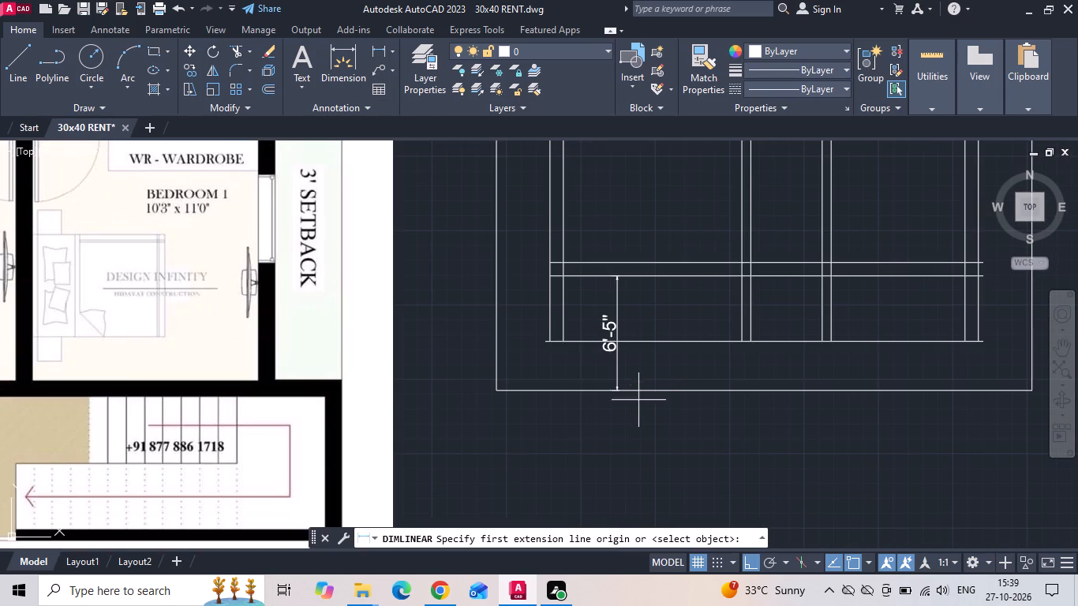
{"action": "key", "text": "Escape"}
Examine the reference plan's balcony, staircase, lower bedrooms and living-kitchen row beside the drafted lines.
{"action": "scroll", "coordinate": [646, 432], "scroll_direction": "down", "scroll_amount": 1}
{"action": "scroll", "coordinate": [144, 481], "scroll_direction": "up", "scroll_amount": 2}
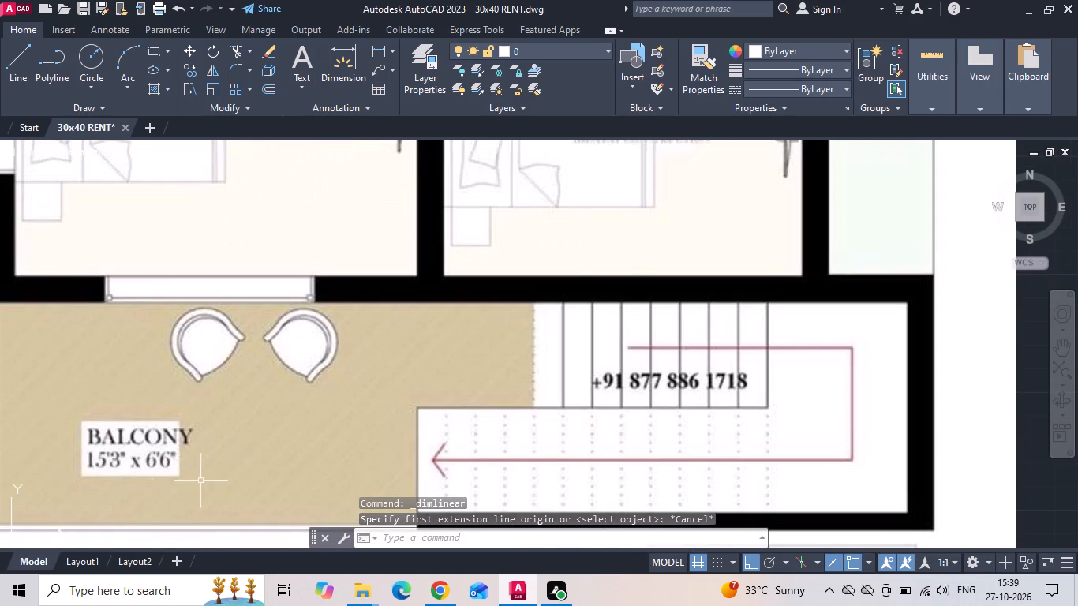
{"action": "scroll", "coordinate": [309, 496], "scroll_direction": "down", "scroll_amount": 1}
{"action": "middle_click_drag", "start_coordinate": [282, 395], "coordinate": [294, 443]}
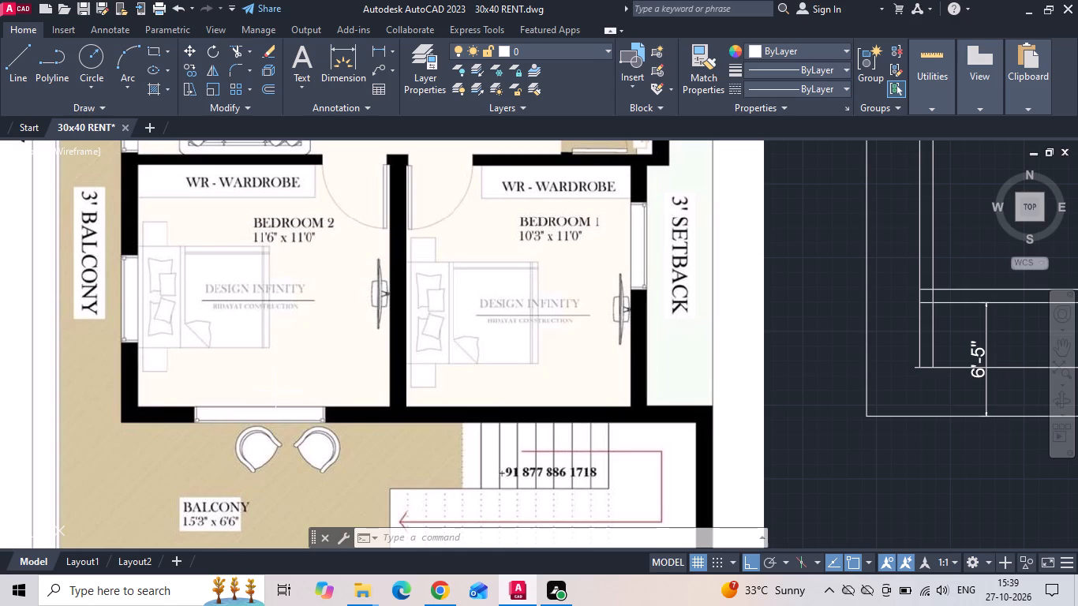
{"action": "scroll", "coordinate": [275, 391], "scroll_direction": "down", "scroll_amount": 1}
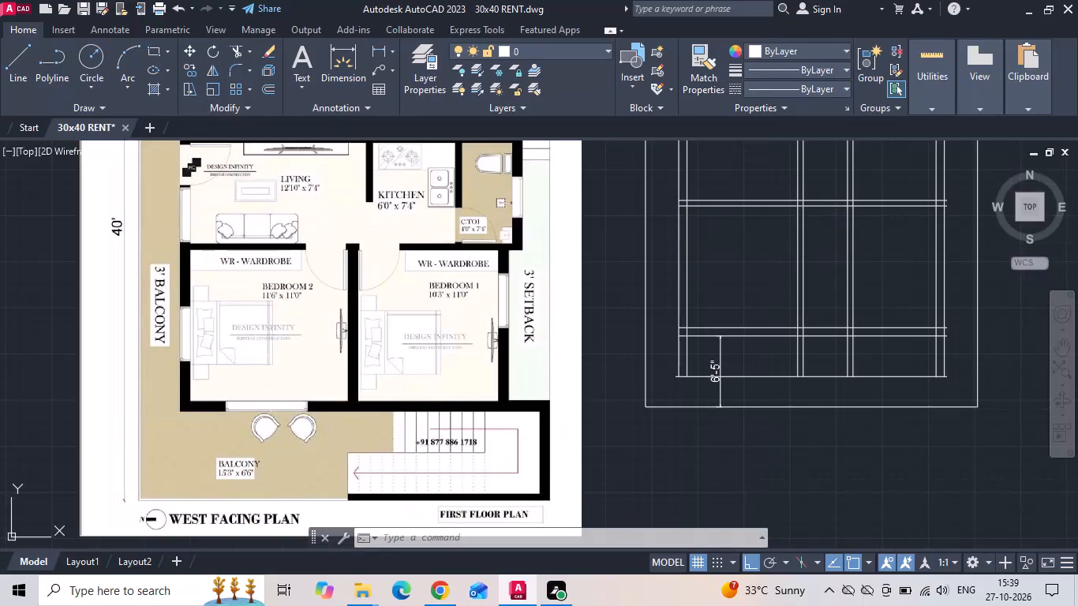
{"action": "middle_click_drag", "start_coordinate": [252, 300], "coordinate": [233, 417]}
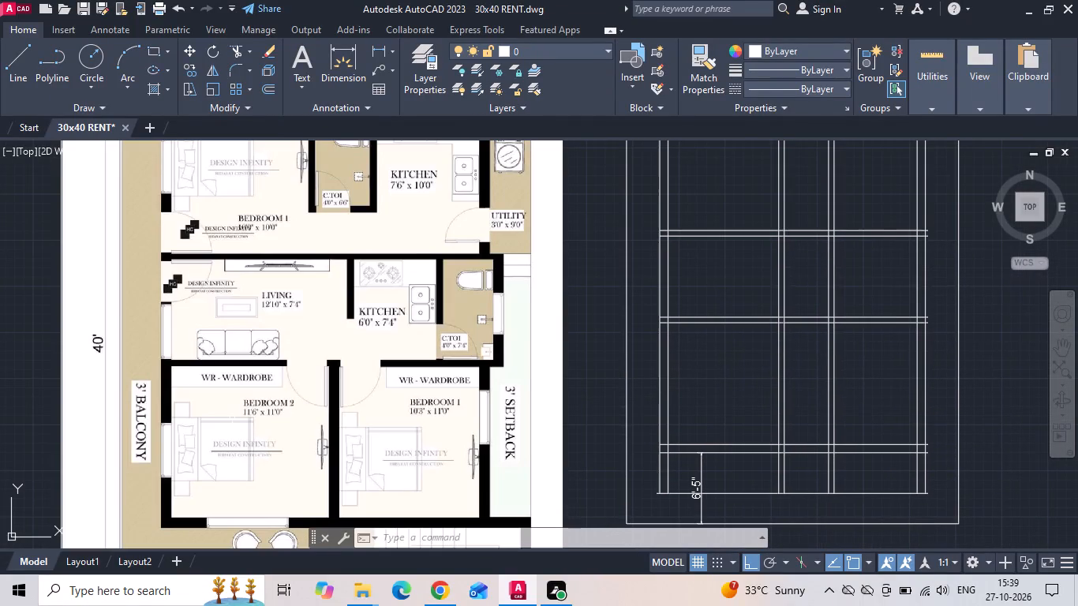
{"action": "middle_click_drag", "start_coordinate": [261, 297], "coordinate": [251, 367]}
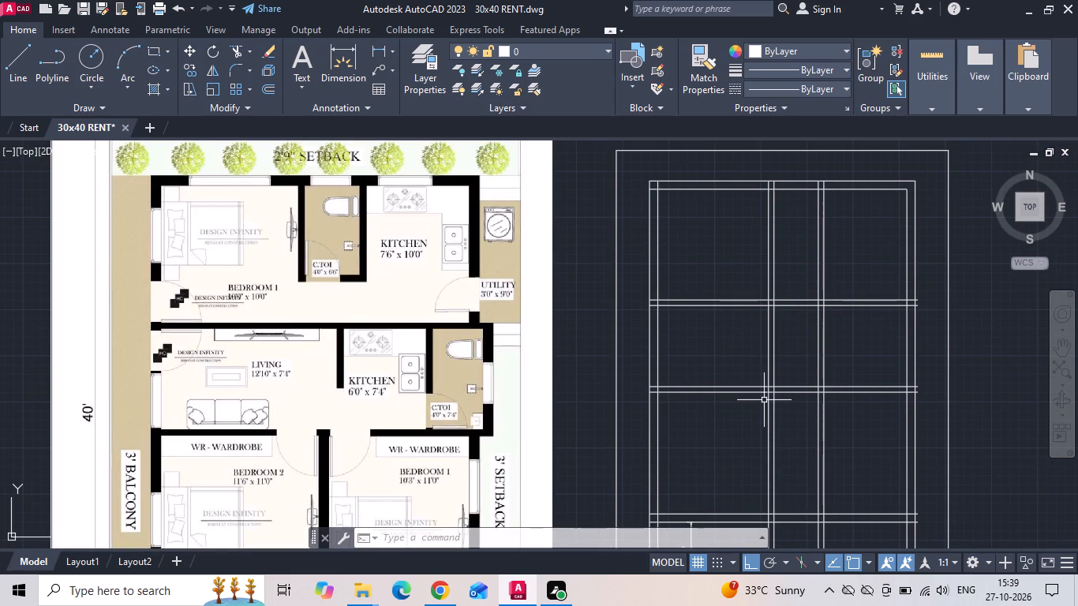
Trim the four vertical toilet partition lines out of the living and kitchen row, between the two horizontal partitions.
{"action": "key", "text": "t"}
{"action": "type", "text": "R"}
{"action": "key", "text": "space"}
{"action": "key", "text": "space"}
{"action": "left_click", "coordinate": [729, 356]}
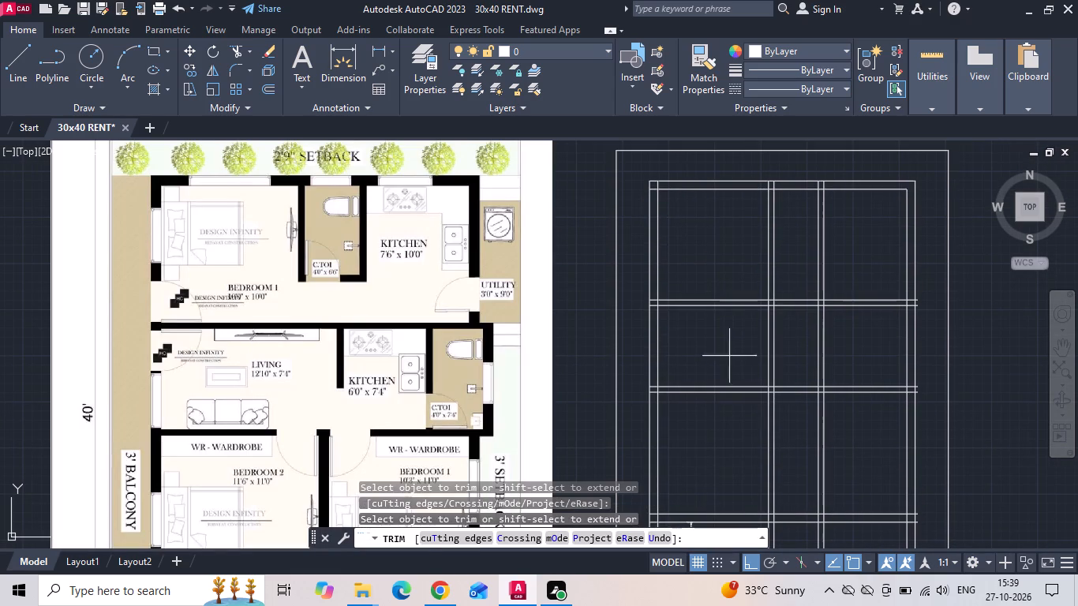
{"action": "left_click", "coordinate": [844, 365]}
{"action": "key", "text": "Escape"}
Erase the four leftover vertical partition lines below the living and kitchen row.
{"action": "left_click_drag", "start_coordinate": [832, 454], "coordinate": [802, 461]}
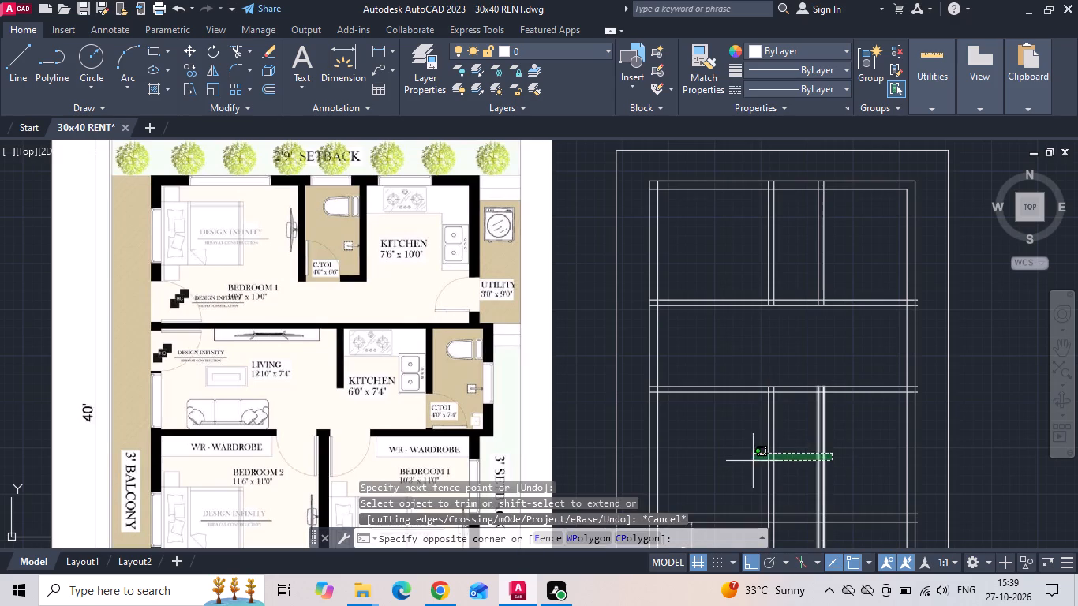
{"action": "left_click", "coordinate": [729, 461]}
{"action": "key", "text": "Delete"}
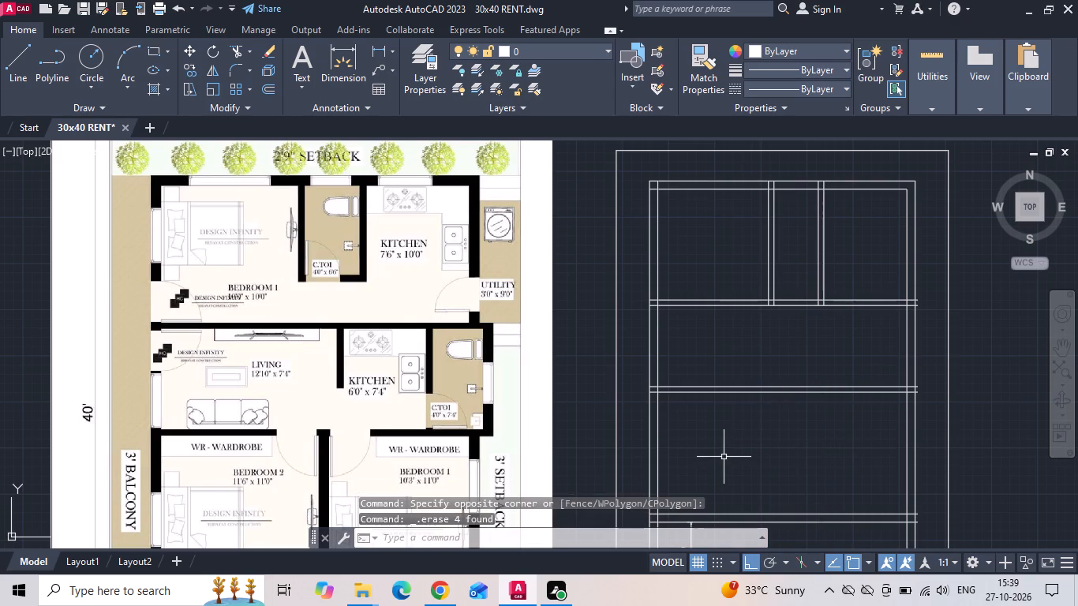
{"action": "key", "text": "Escape"}
Save the drawing.
{"action": "key", "text": "ctrl+s"}
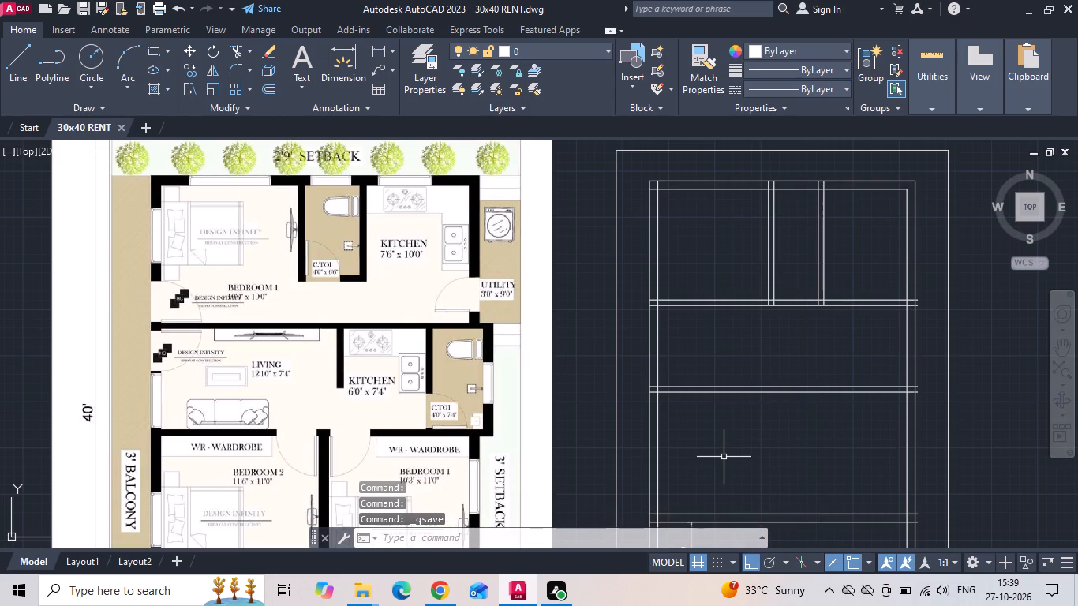
Offset the inner face of the balcony-side outer wall 12'10" into the plan to set the living room's width.
{"action": "type", "text": "O"}
{"action": "key", "text": "space"}
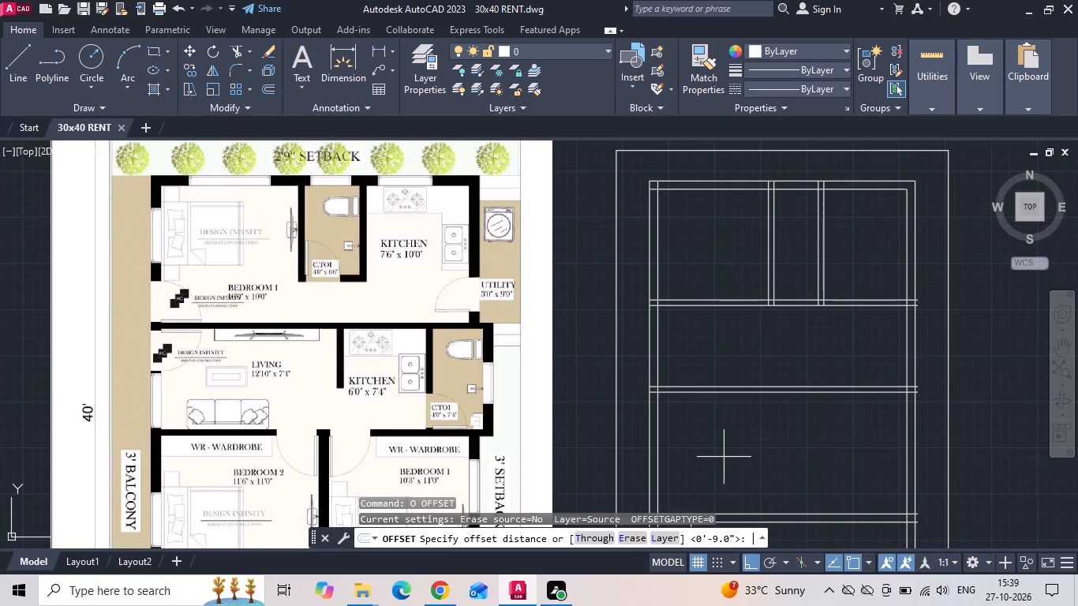
{"action": "type", "text": "12'10"}
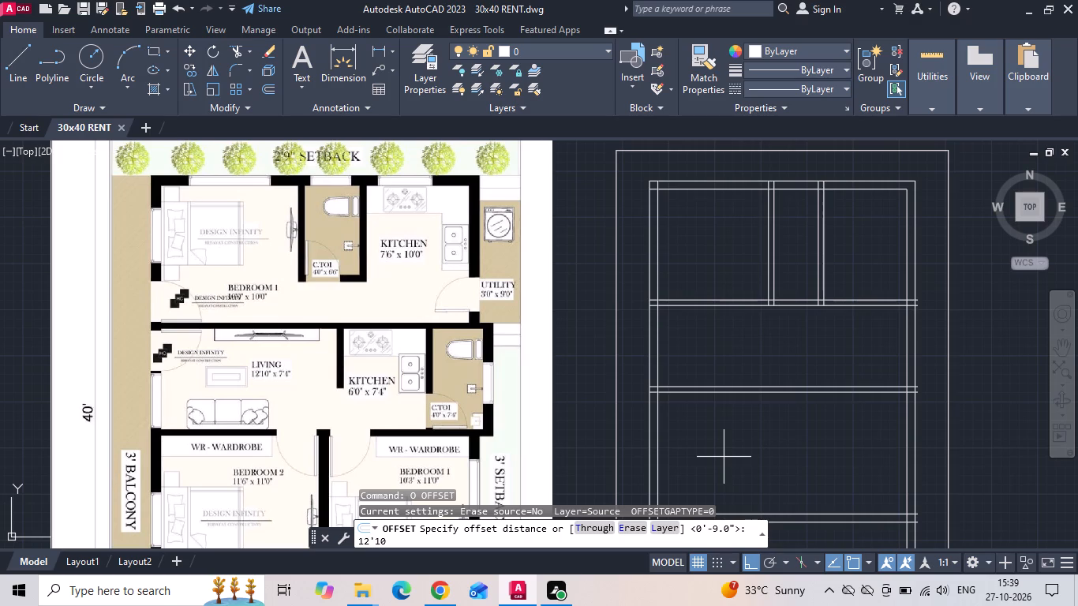
{"action": "key", "text": "Return"}
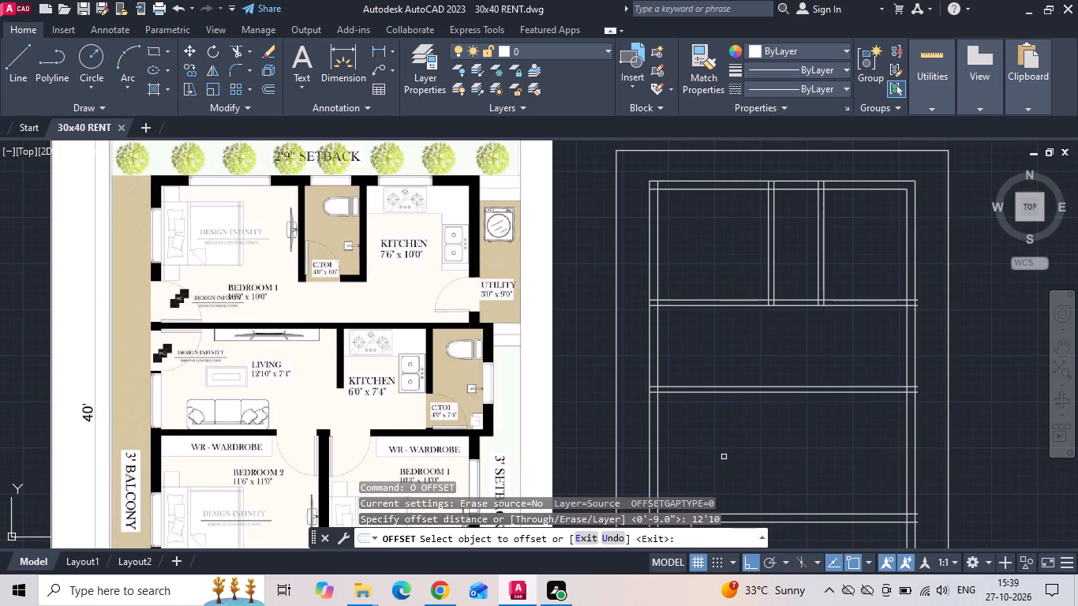
{"action": "left_click", "coordinate": [657, 365]}
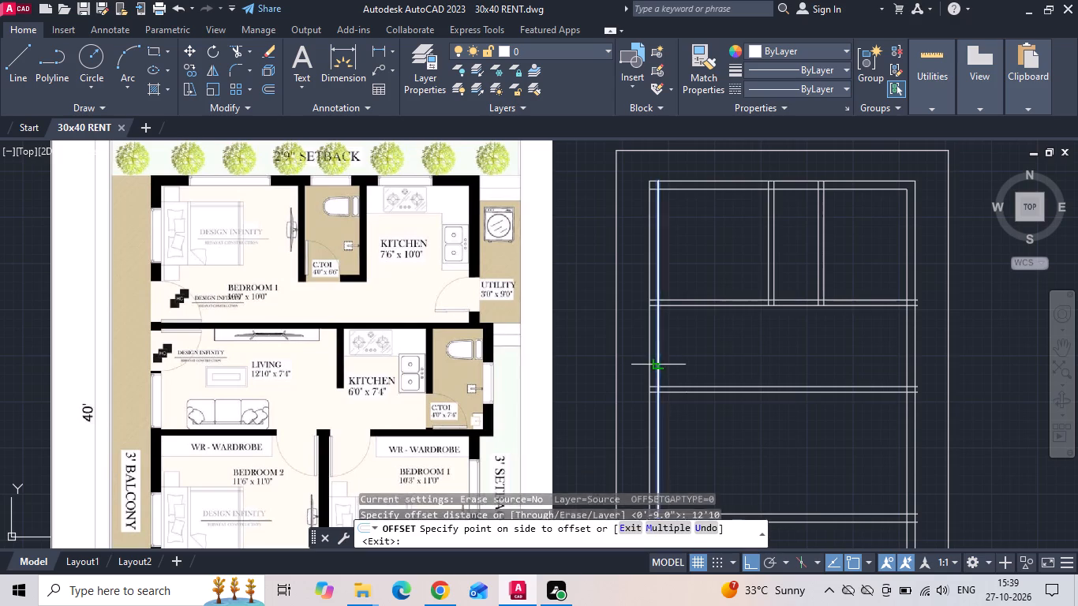
{"action": "left_click", "coordinate": [749, 367]}
{"action": "key", "text": "Escape"}
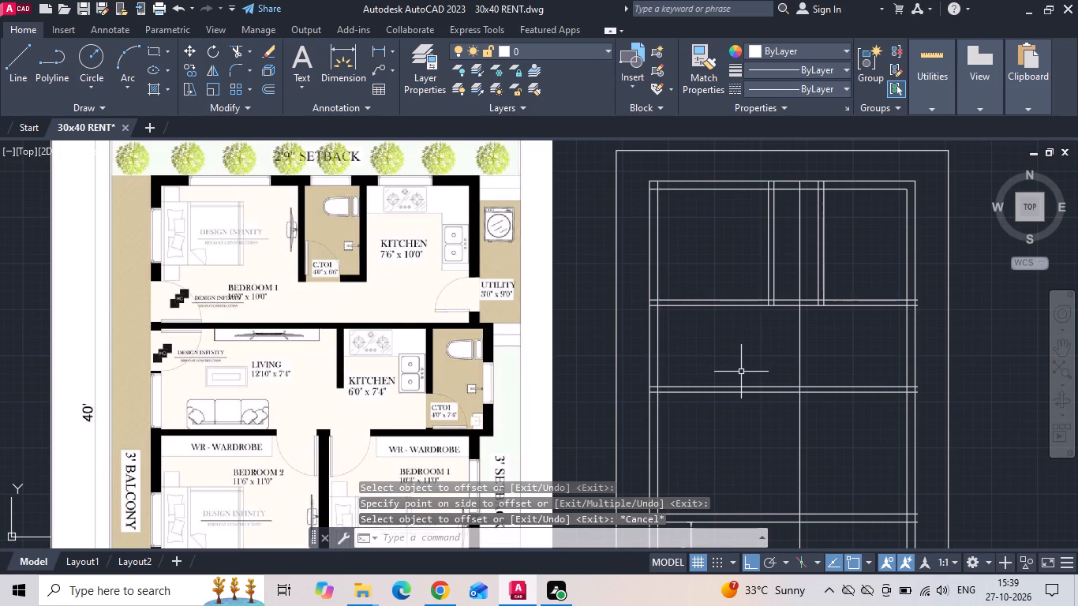
Save the drawing.
{"action": "key", "text": "ctrl+s"}
Offset the living room's new vertical partition line 6" toward the kitchen for the wall thickness.
{"action": "type", "text": "O"}
{"action": "key", "text": "space"}
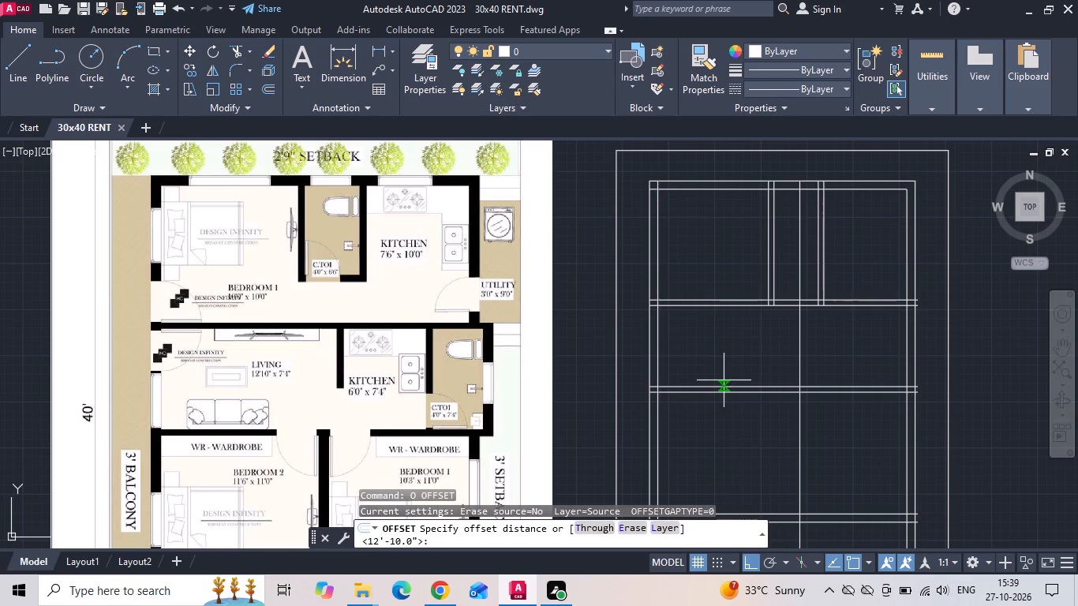
{"action": "key", "text": "6"}
{"action": "key", "text": "space"}
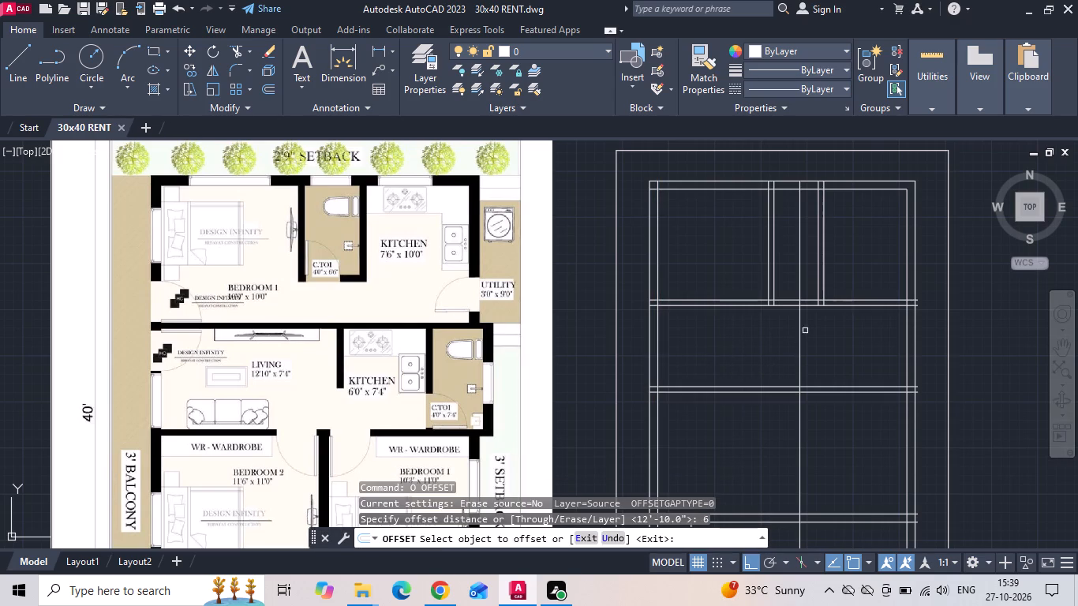
{"action": "left_click", "coordinate": [799, 355]}
{"action": "left_click", "coordinate": [811, 347]}
{"action": "key", "text": "Escape"}
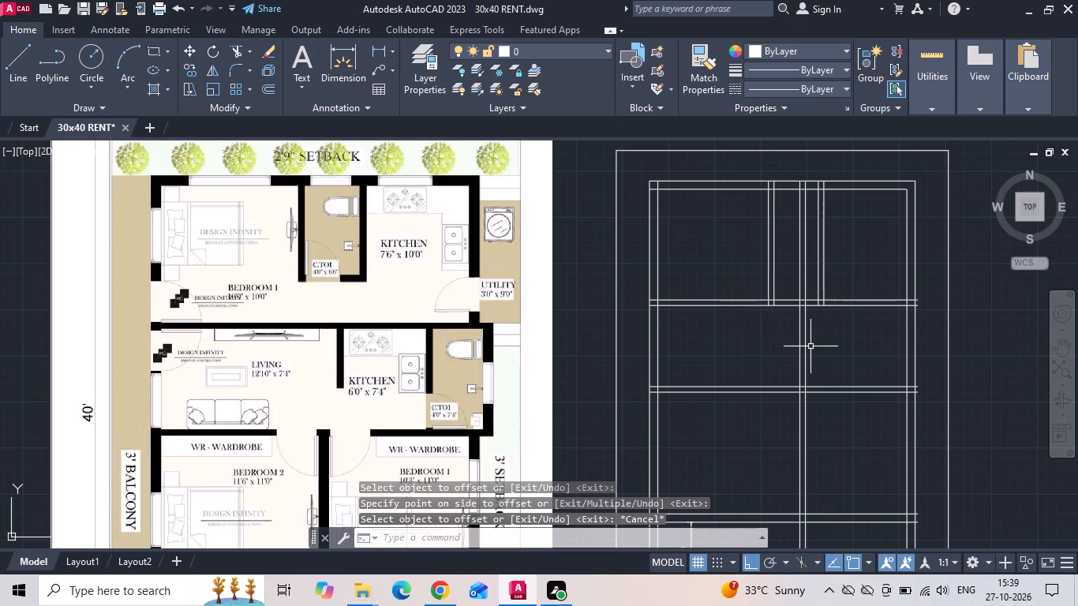
Trim the living-kitchen partition's two lines out of the top room row and the lower bedroom area.
{"action": "type", "text": "TR"}
{"action": "key", "text": "space"}
{"action": "left_click", "coordinate": [806, 288]}
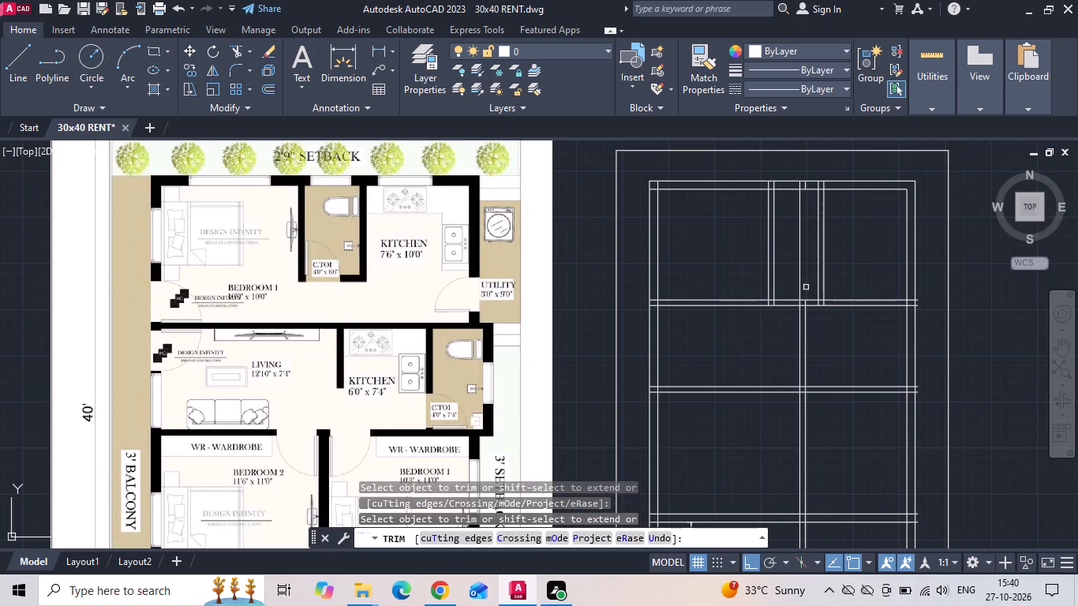
{"action": "left_click", "coordinate": [799, 272]}
{"action": "left_click_drag", "start_coordinate": [789, 430], "coordinate": [832, 440]}
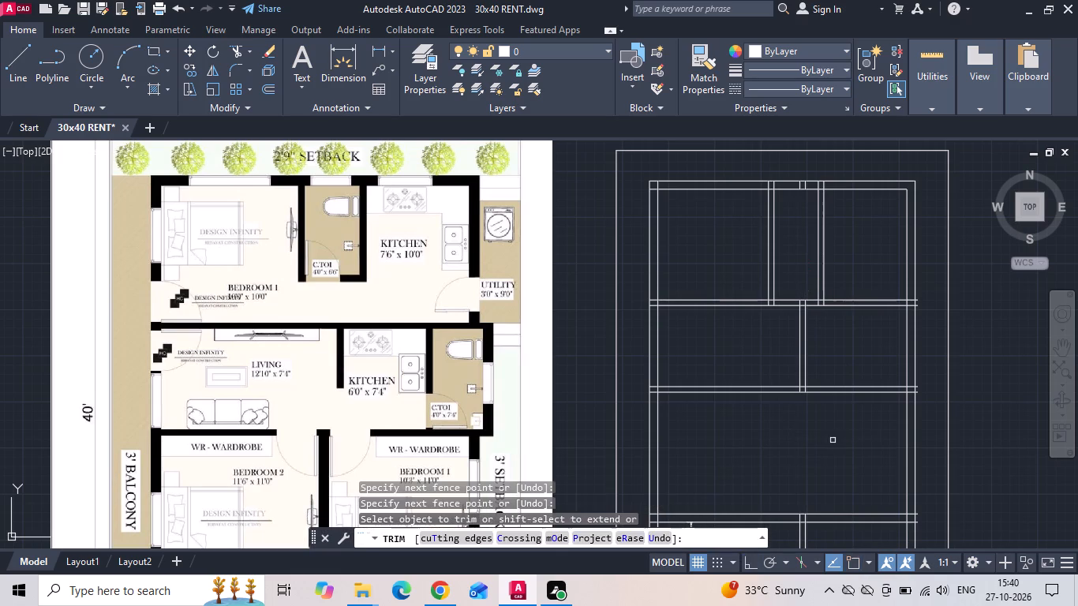
{"action": "key", "text": "Escape"}
{"action": "middle_click_drag", "start_coordinate": [832, 436], "coordinate": [702, 459]}
{"action": "key", "text": "Escape"}
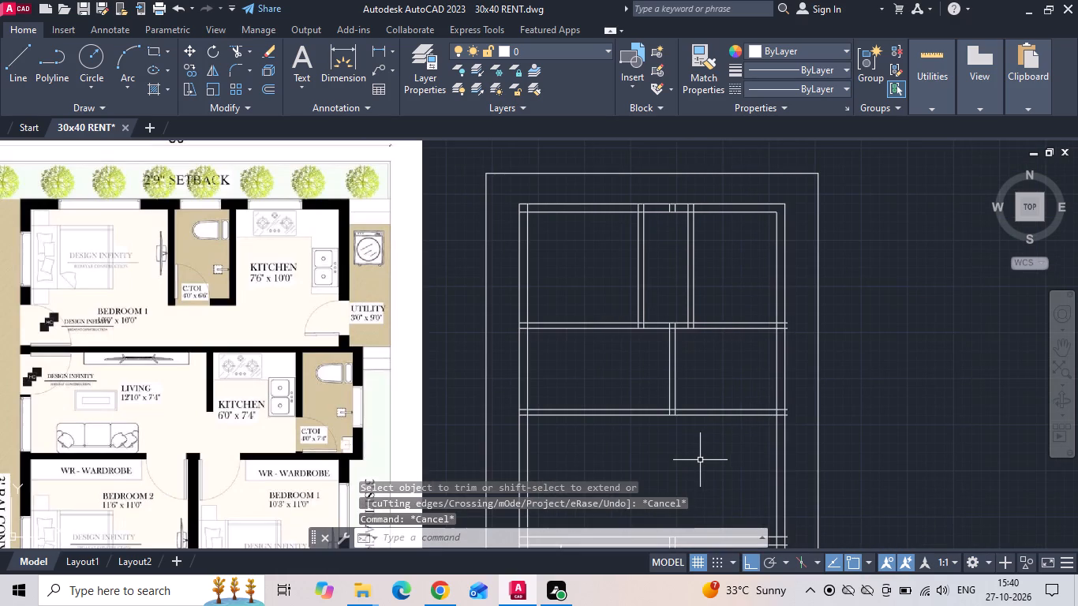
Offset the kitchen-side line of the living-kitchen partition 6' toward the setback side to set the middle-row kitchen's width.
{"action": "key", "text": "o"}
{"action": "key", "text": "Return"}
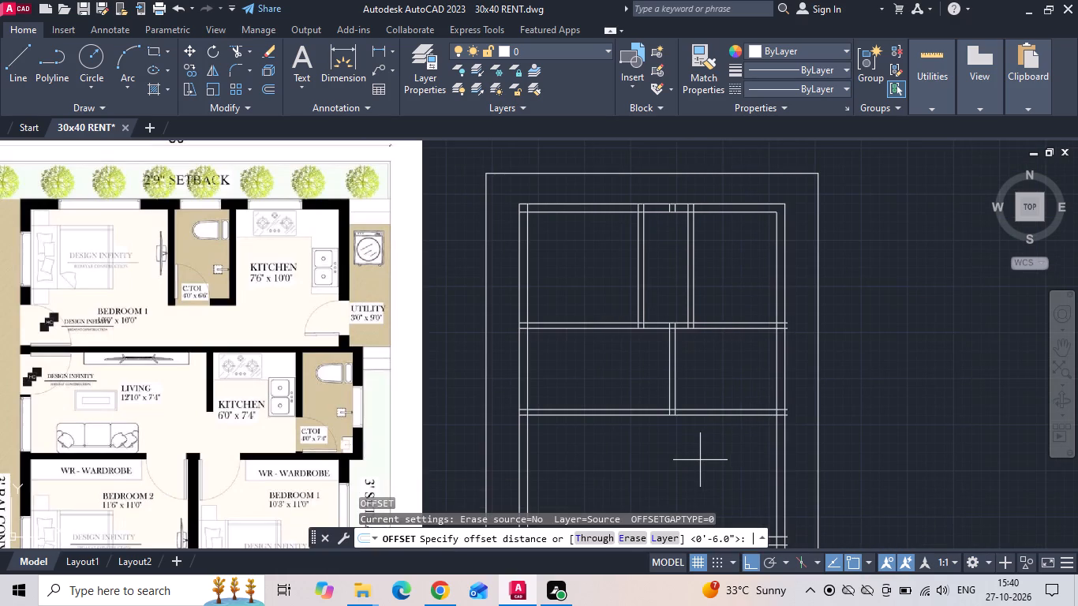
{"action": "type", "text": "6'"}
{"action": "key", "text": "Return"}
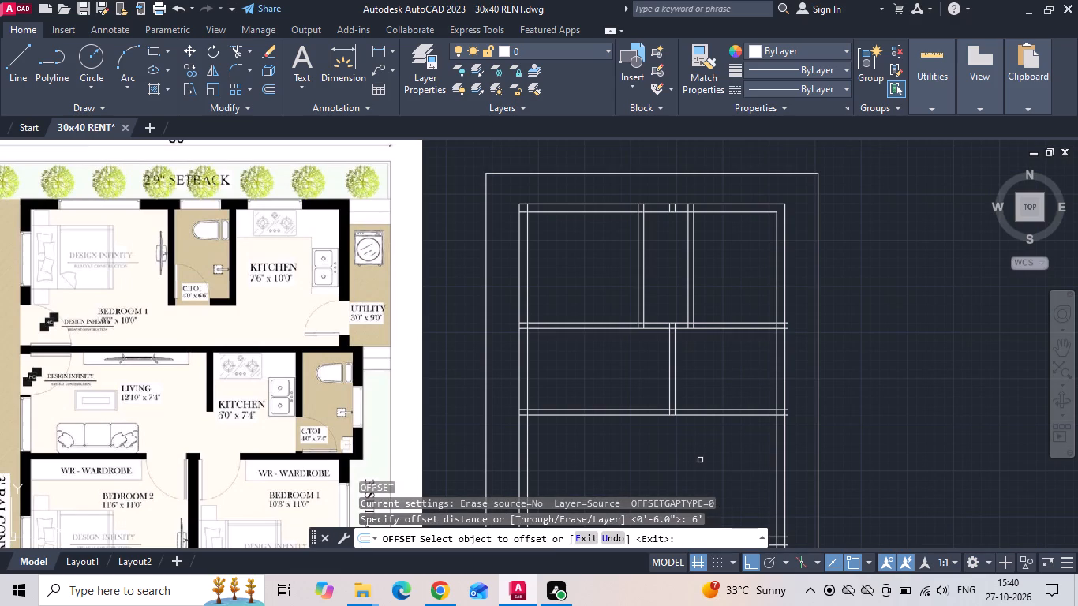
{"action": "left_click", "coordinate": [675, 374]}
{"action": "left_click", "coordinate": [705, 374]}
{"action": "key", "text": "Escape"}
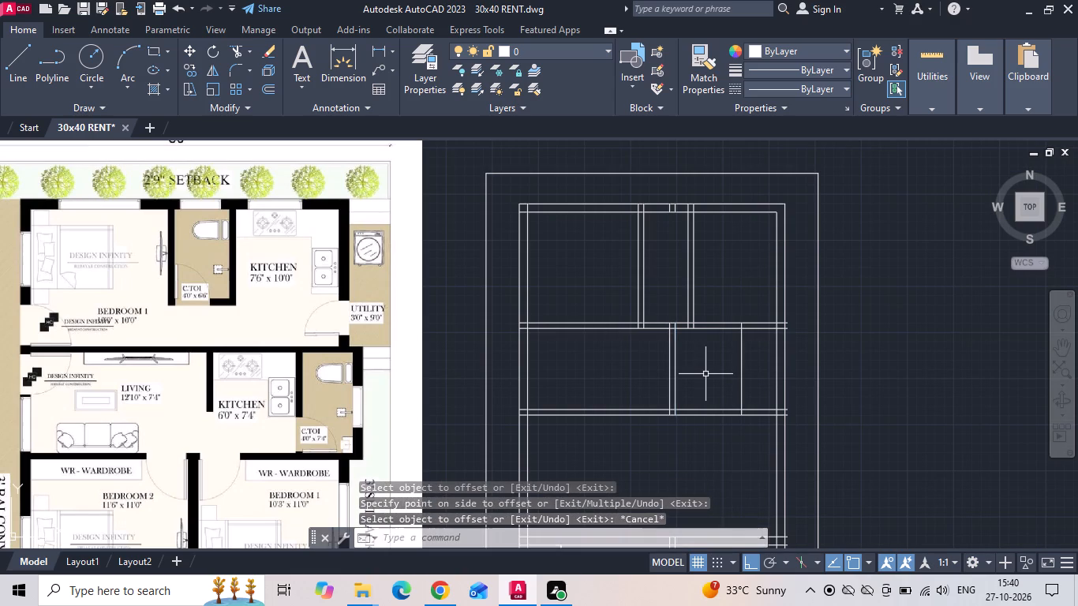
Offset the new kitchen-toilet partition line 6" toward the toilet for the wall thickness.
{"action": "key", "text": "o"}
{"action": "key", "text": "Return"}
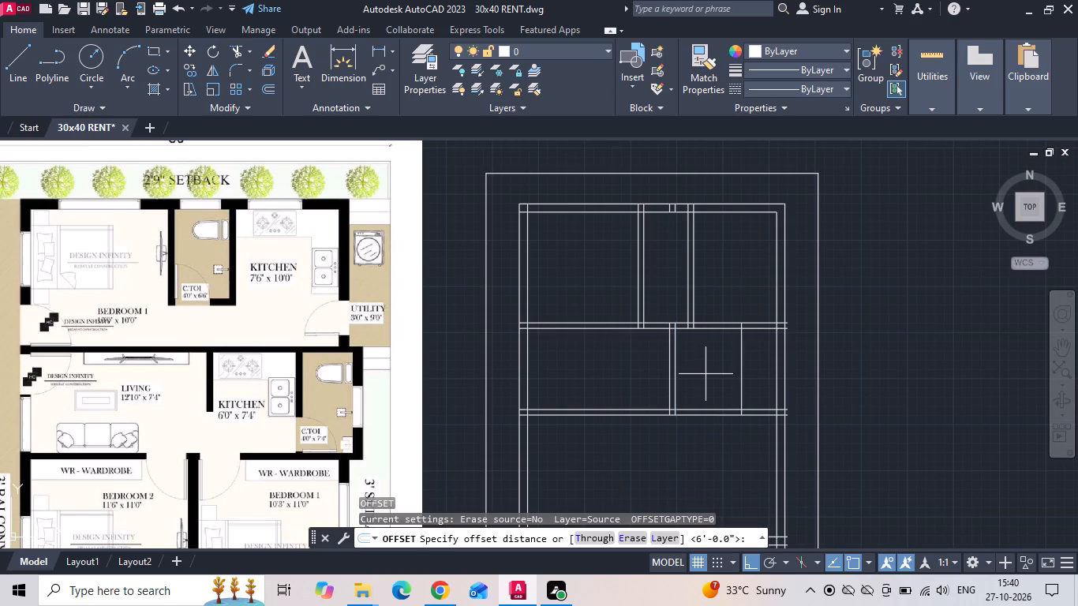
{"action": "key", "text": "6"}
{"action": "key", "text": "Return"}
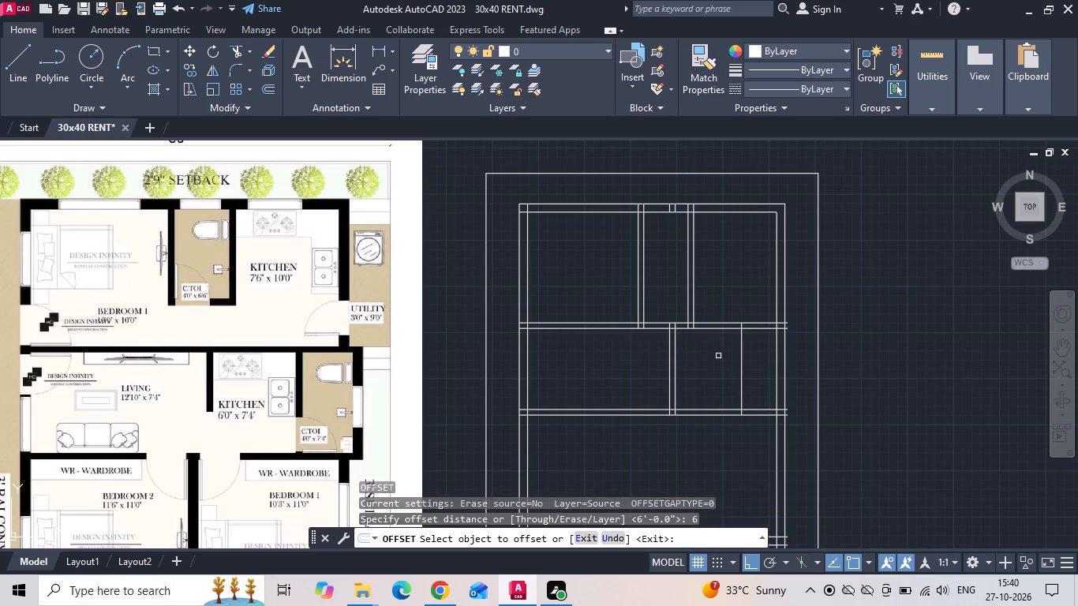
{"action": "left_click_drag", "start_coordinate": [742, 352], "coordinate": [754, 361]}
{"action": "left_click", "coordinate": [754, 362]}
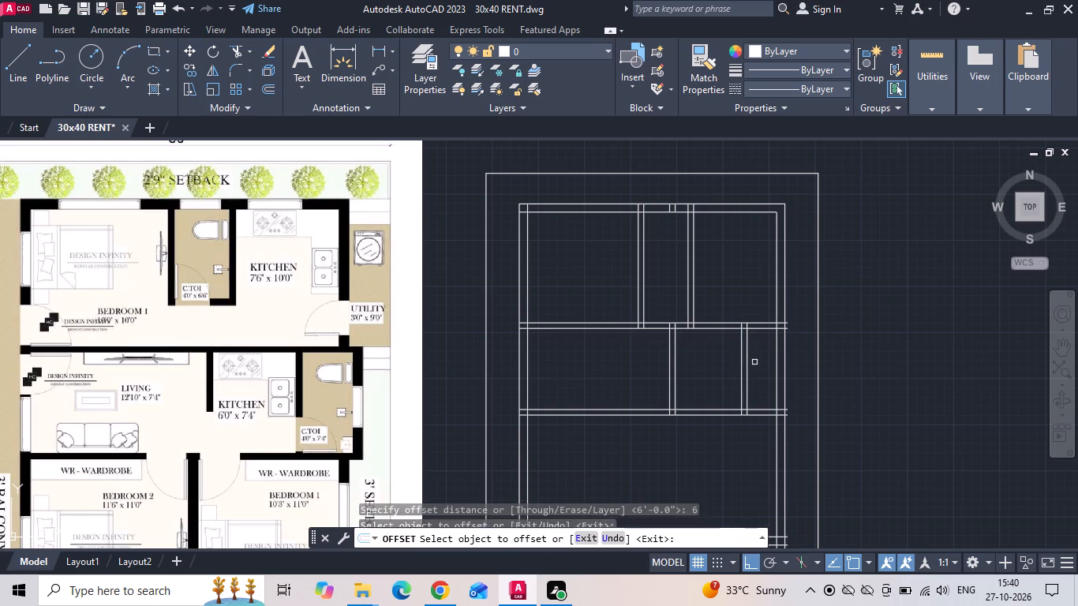
{"action": "middle_click_drag", "start_coordinate": [664, 429], "coordinate": [679, 323]}
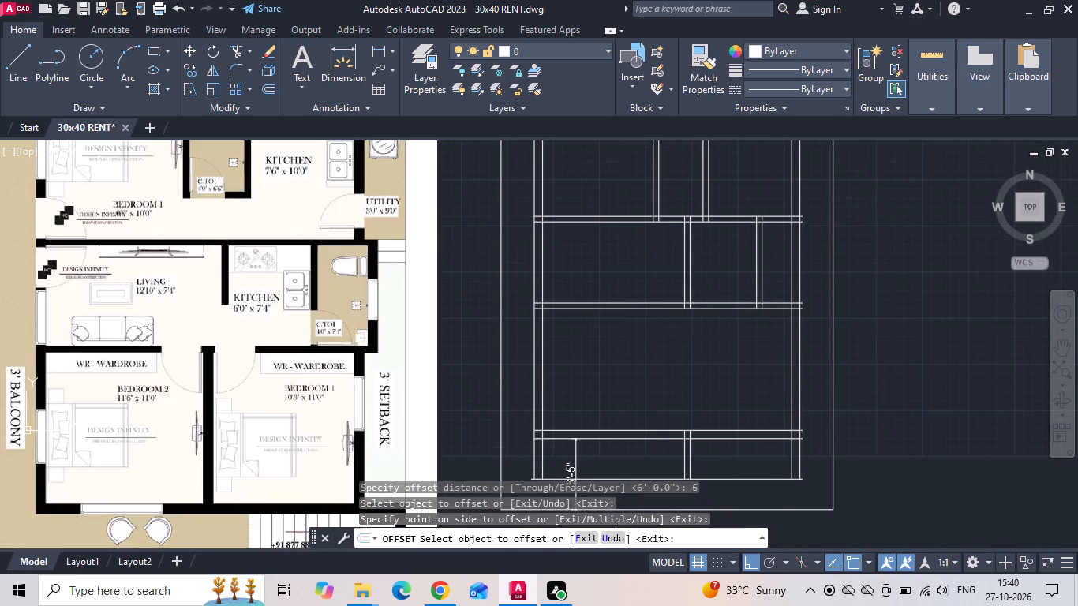
{"action": "scroll", "coordinate": [679, 323], "scroll_direction": "down", "scroll_amount": 1}
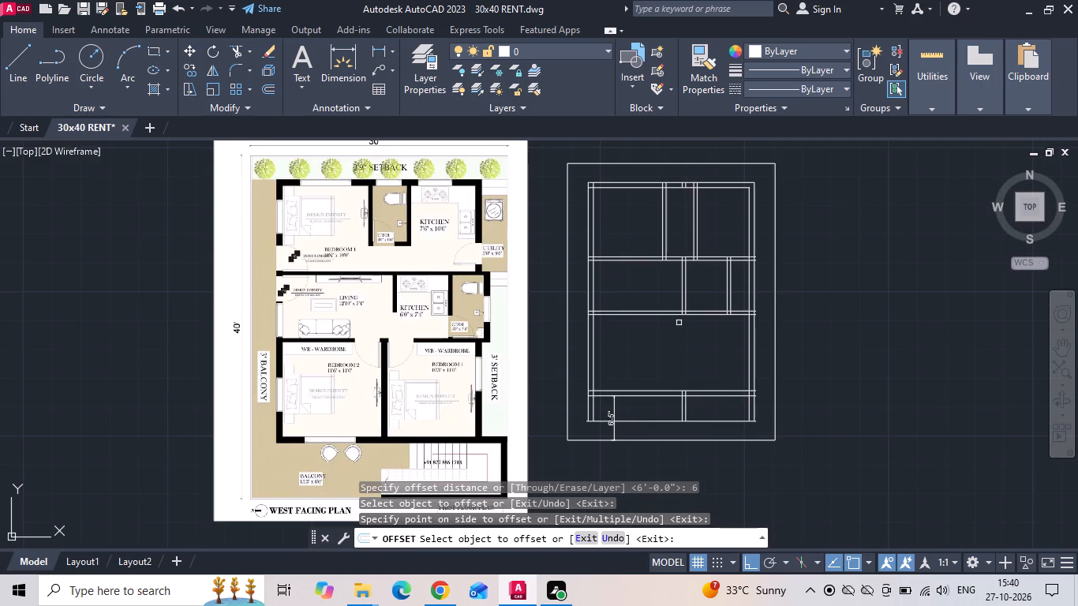
{"action": "key", "text": "Escape"}
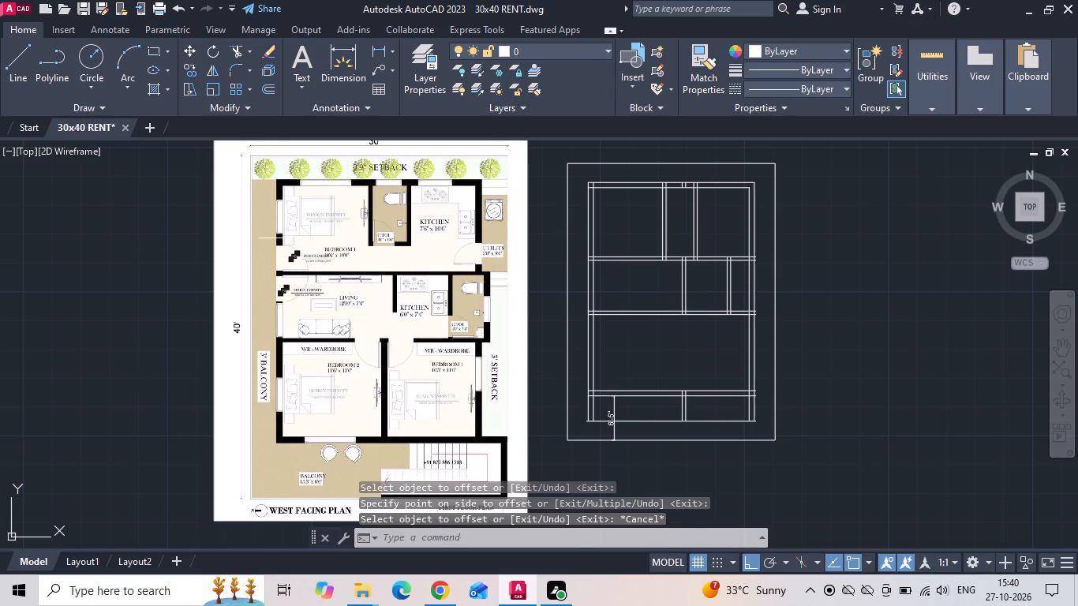
Add a linear dimension across the clear width of Bedroom 1 in the top room row.
{"action": "scroll", "coordinate": [286, 238], "scroll_direction": "up", "scroll_amount": 1}
{"action": "left_click", "coordinate": [380, 47]}
{"action": "middle_click_drag", "start_coordinate": [564, 234], "coordinate": [564, 233]}
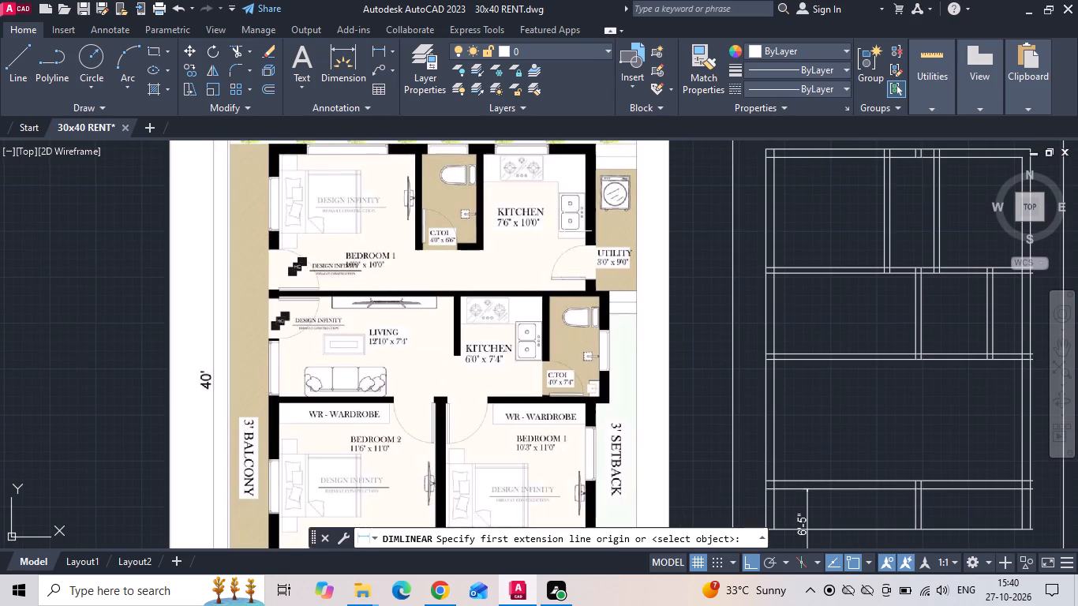
{"action": "middle_click_drag", "start_coordinate": [564, 233], "coordinate": [462, 366]}
{"action": "left_click", "coordinate": [780, 365]}
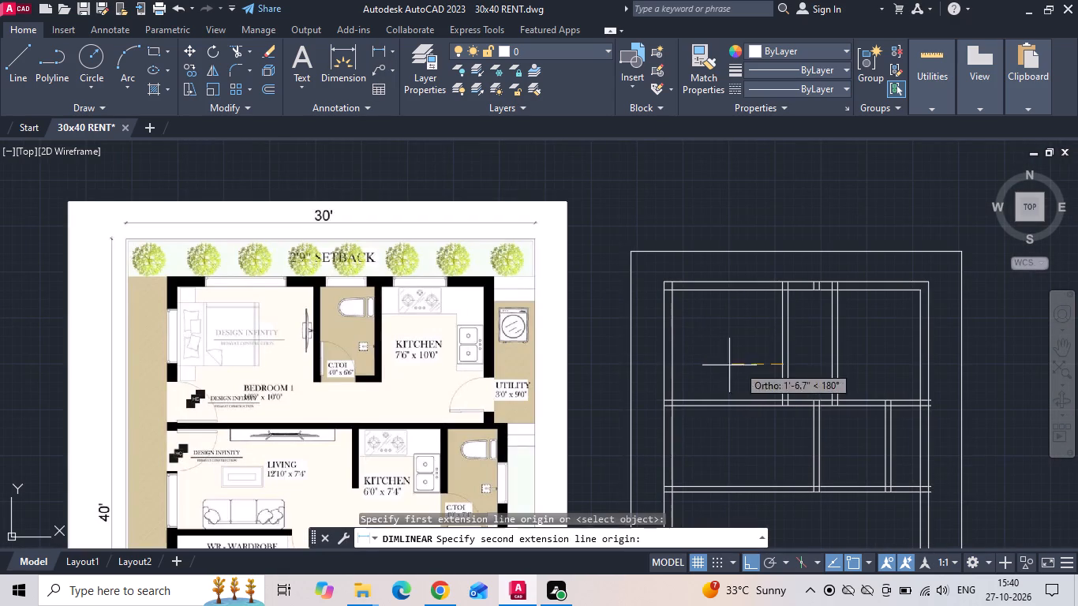
{"action": "left_click", "coordinate": [672, 358]}
{"action": "left_click", "coordinate": [706, 353]}
Add a linear dimension across the clear width of the toilet in the top room row.
{"action": "middle_click_drag", "start_coordinate": [759, 365], "coordinate": [691, 381]}
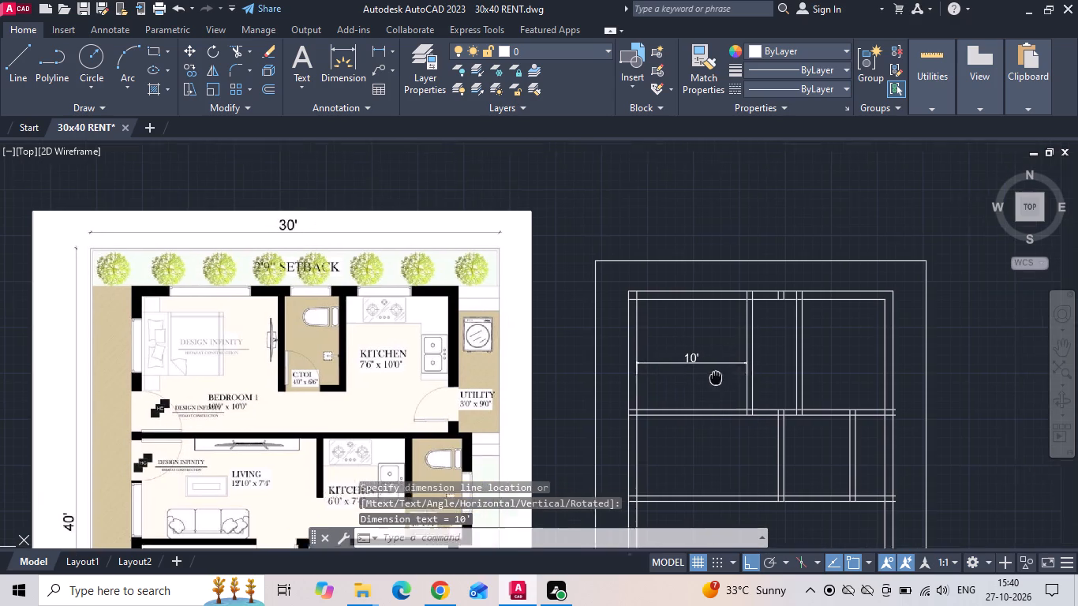
{"action": "middle_click_drag", "start_coordinate": [691, 381], "coordinate": [683, 382]}
{"action": "key", "text": "space"}
{"action": "scroll", "coordinate": [758, 359], "scroll_direction": "up", "scroll_amount": 2}
{"action": "left_click_drag", "start_coordinate": [747, 326], "coordinate": [737, 325]}
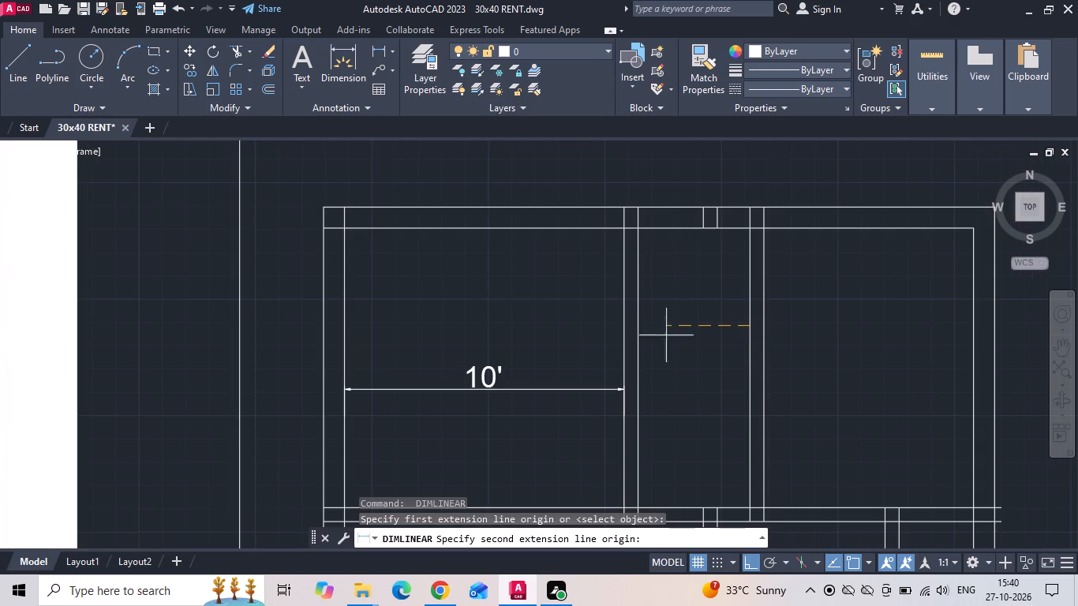
{"action": "left_click", "coordinate": [638, 328]}
{"action": "left_click", "coordinate": [657, 319]}
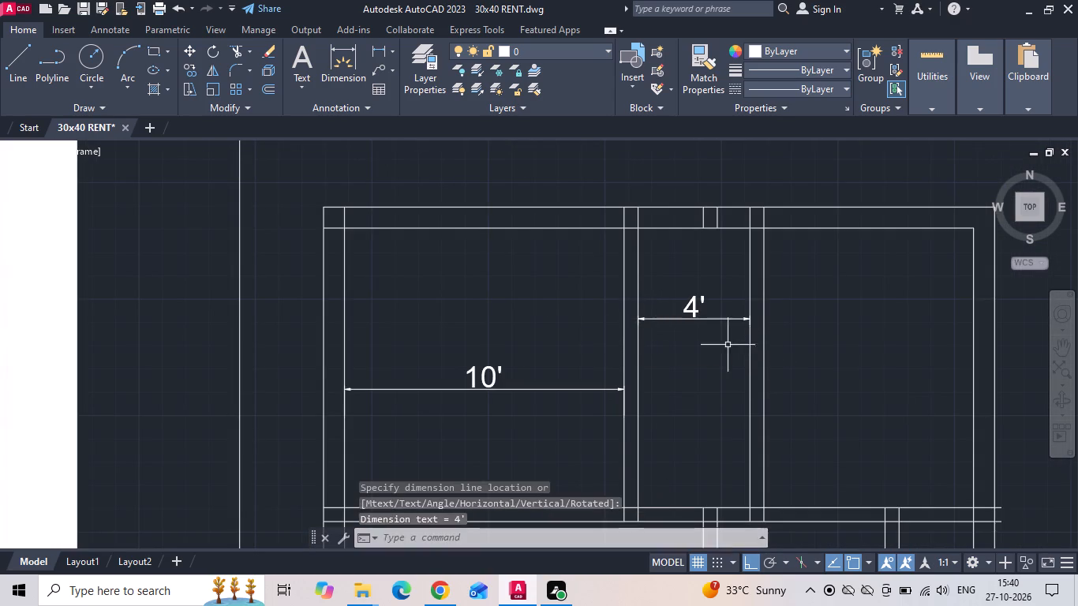
Add a linear dimension across the top-row kitchen, from the toilet partition to the outer wall's inner face.
{"action": "key", "text": "space"}
{"action": "key", "text": "space"}
{"action": "key", "text": "space"}
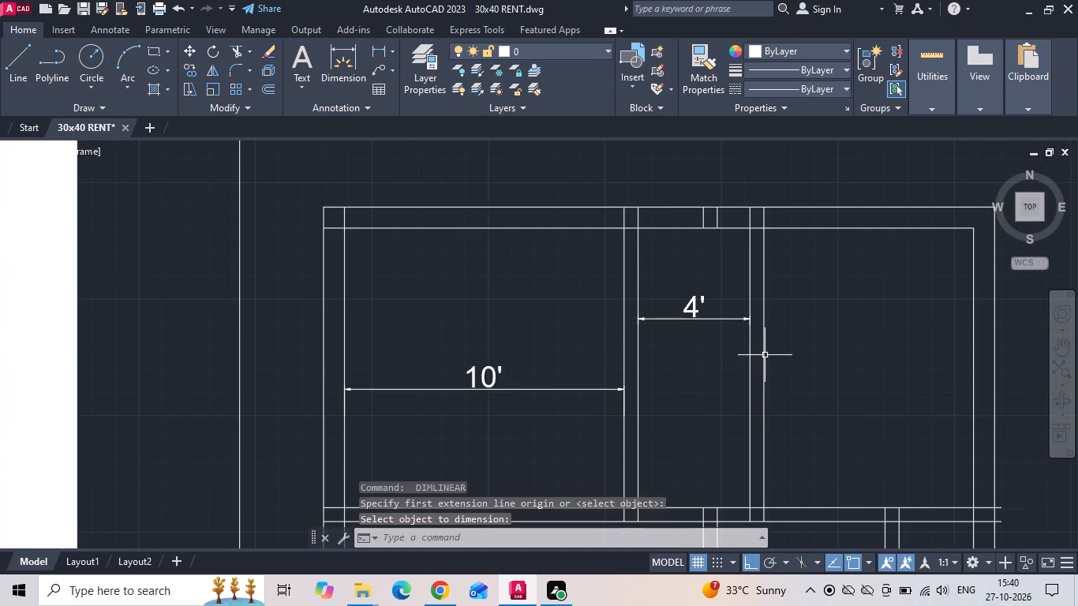
{"action": "key", "text": "space"}
{"action": "left_click", "coordinate": [763, 361]}
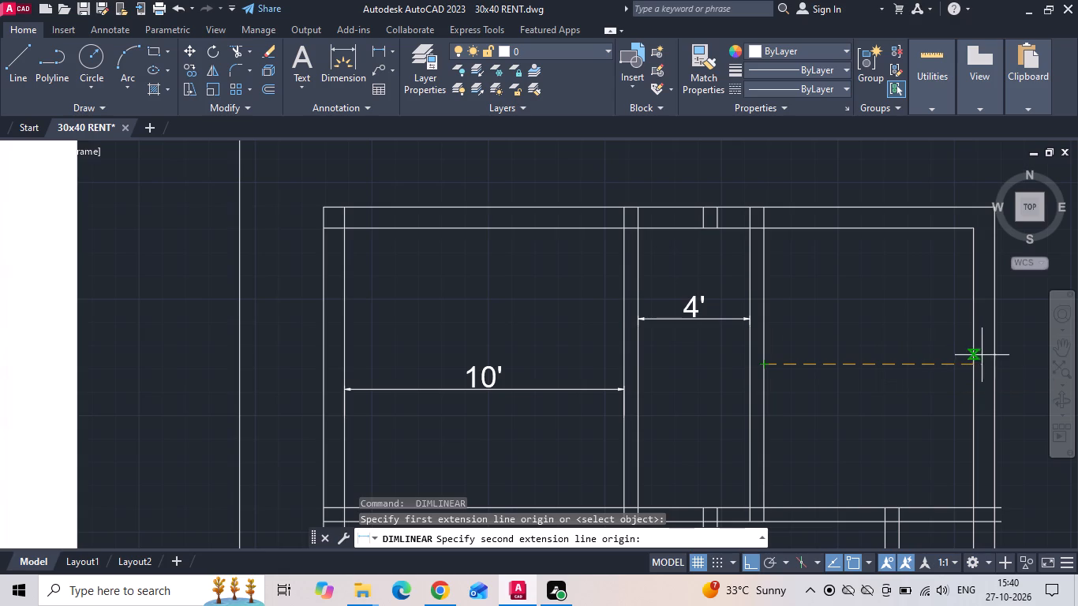
{"action": "left_click", "coordinate": [969, 362]}
{"action": "left_click", "coordinate": [952, 344]}
Offset the toilet-side line of the kitchen-toilet partition 4' toward the setback to set the middle-row toilet's width.
{"action": "scroll", "coordinate": [809, 357], "scroll_direction": "down", "scroll_amount": 1}
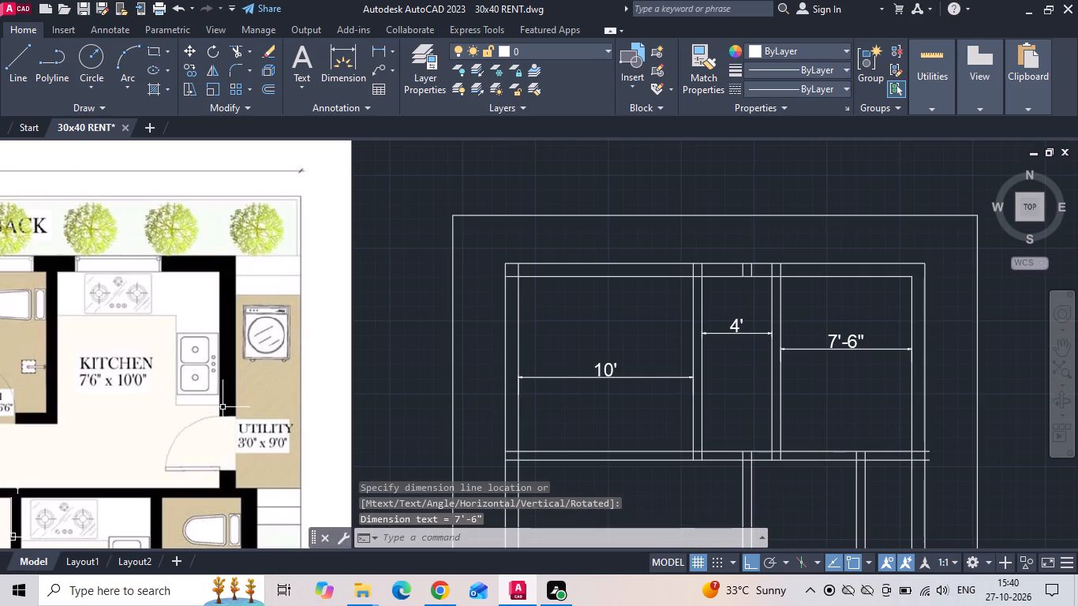
{"action": "scroll", "coordinate": [372, 286], "scroll_direction": "down", "scroll_amount": 2}
{"action": "middle_click_drag", "start_coordinate": [458, 417], "coordinate": [468, 400]}
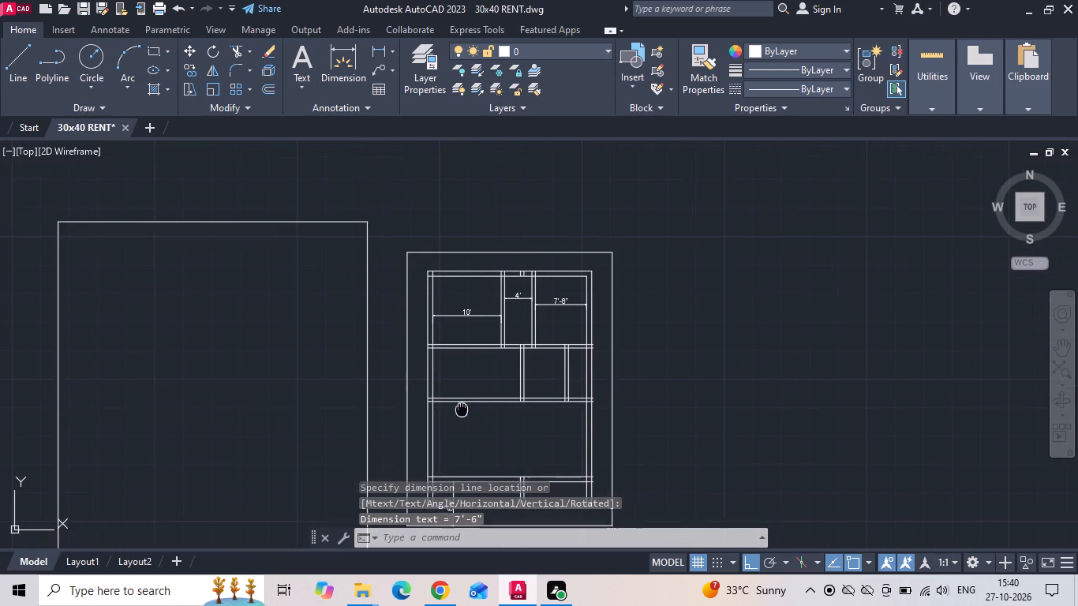
{"action": "middle_click_drag", "start_coordinate": [468, 400], "coordinate": [496, 362]}
{"action": "scroll", "coordinate": [515, 402], "scroll_direction": "up", "scroll_amount": 1}
{"action": "middle_click_drag", "start_coordinate": [537, 323], "coordinate": [601, 360]}
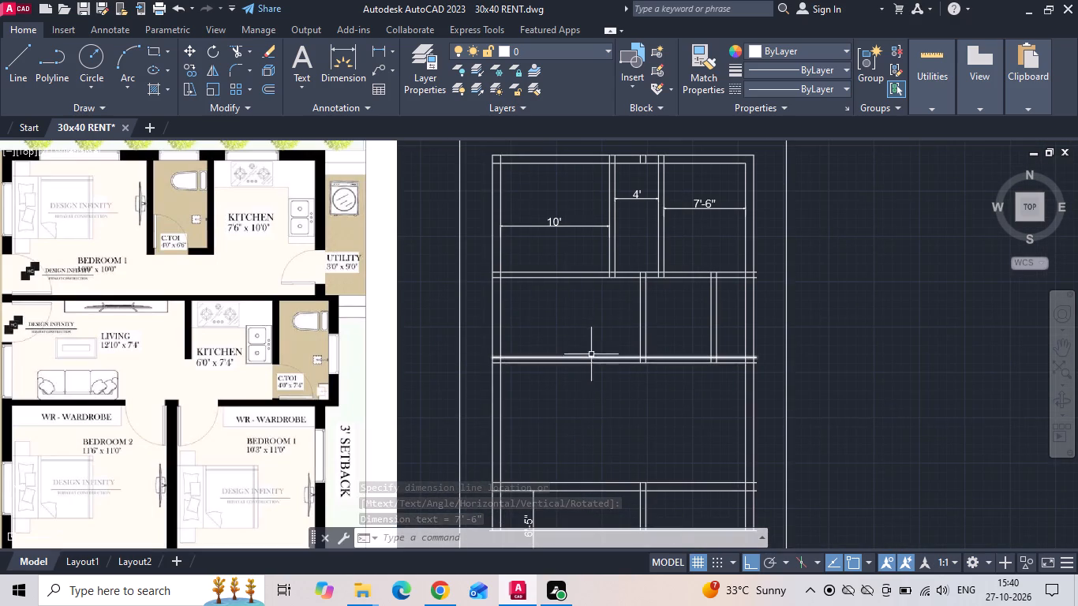
{"action": "scroll", "coordinate": [770, 331], "scroll_direction": "up", "scroll_amount": 1}
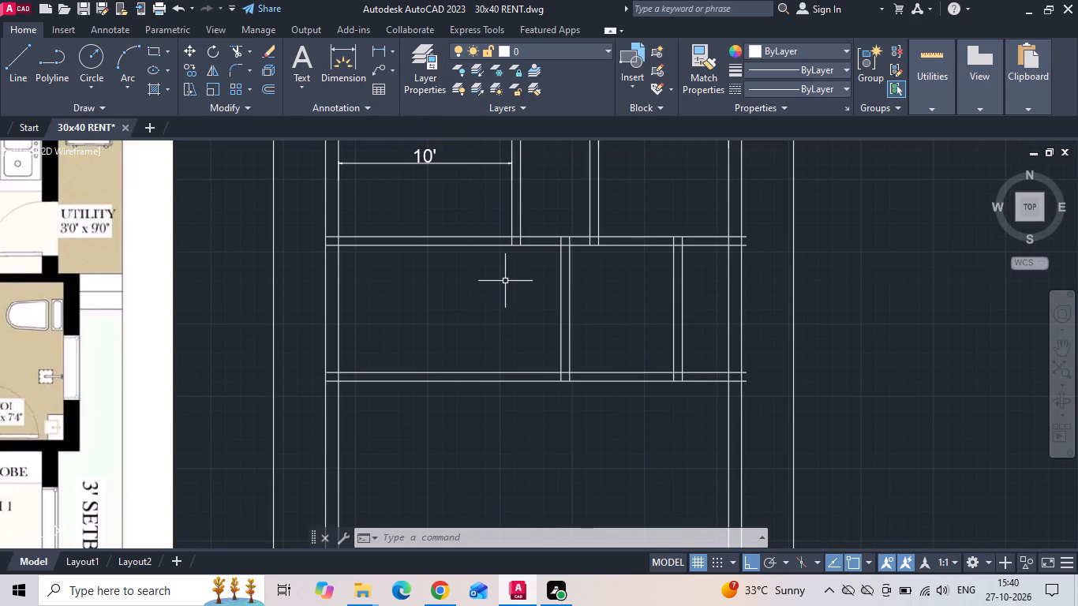
{"action": "key", "text": "o"}
{"action": "key", "text": "Return"}
{"action": "type", "text": "4'"}
{"action": "key", "text": "Return"}
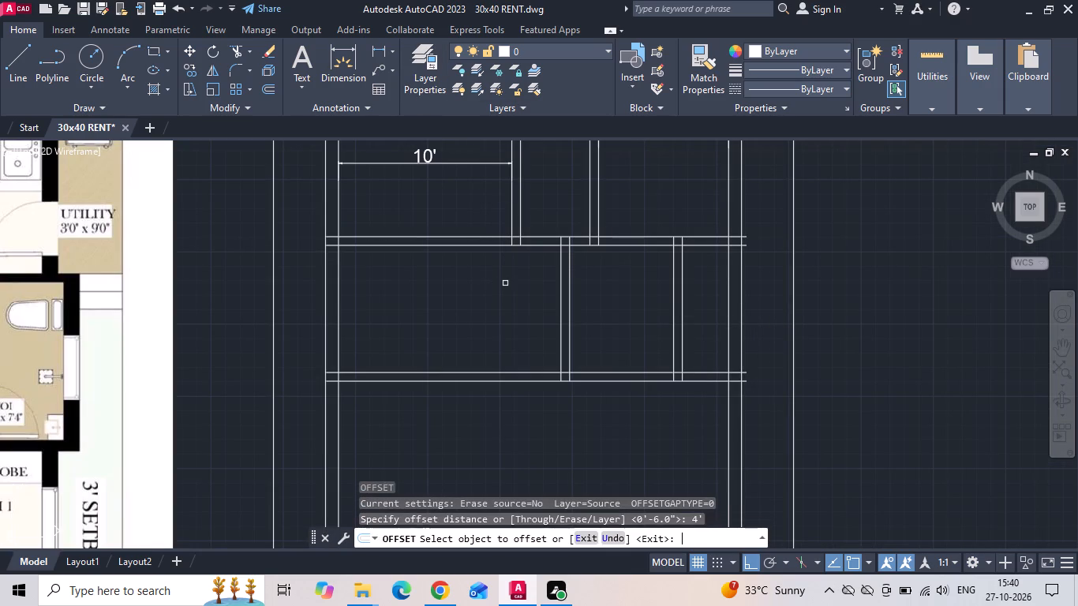
{"action": "left_click", "coordinate": [680, 316]}
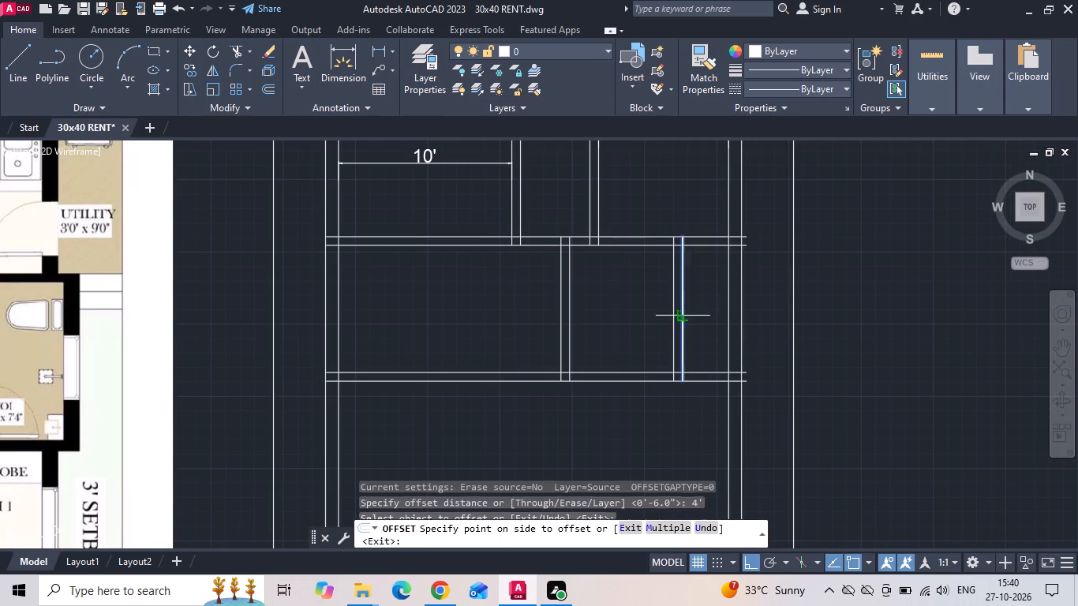
{"action": "left_click", "coordinate": [744, 288]}
{"action": "key", "text": "Escape"}
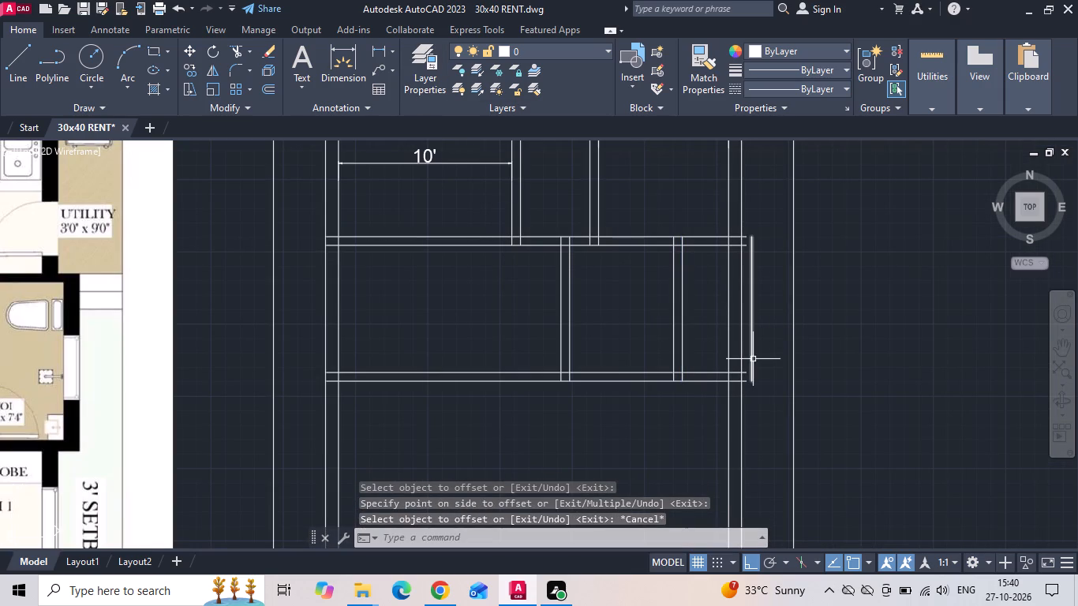
Trim the setback-side outer wall's two lines where they cross the horizontal walls above and below the middle room row.
{"action": "type", "text": "TR"}
{"action": "key", "text": "space"}
{"action": "key", "text": "space"}
{"action": "scroll", "coordinate": [718, 210], "scroll_direction": "up", "scroll_amount": 2}
{"action": "left_click", "coordinate": [757, 290]}
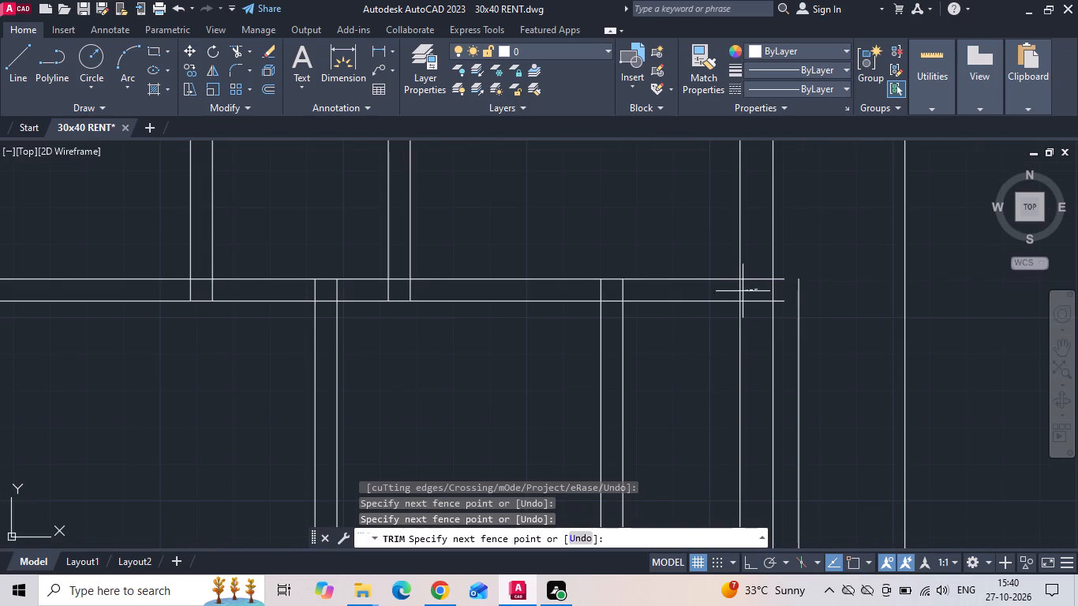
{"action": "left_click", "coordinate": [728, 294]}
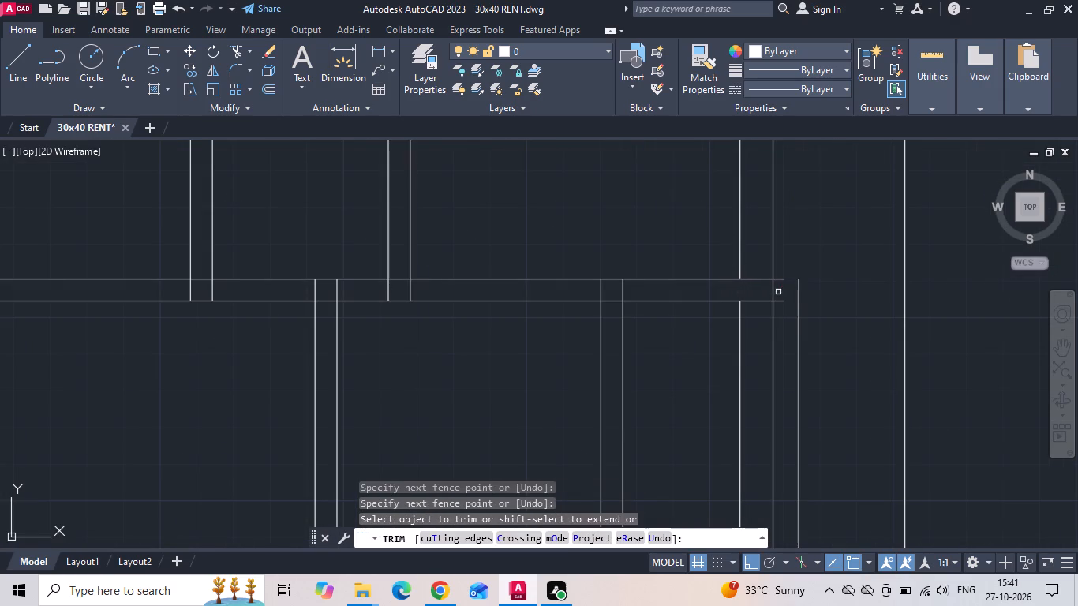
{"action": "left_click", "coordinate": [774, 290]}
{"action": "scroll", "coordinate": [747, 220], "scroll_direction": "down", "scroll_amount": 2}
{"action": "scroll", "coordinate": [743, 402], "scroll_direction": "up", "scroll_amount": 2}
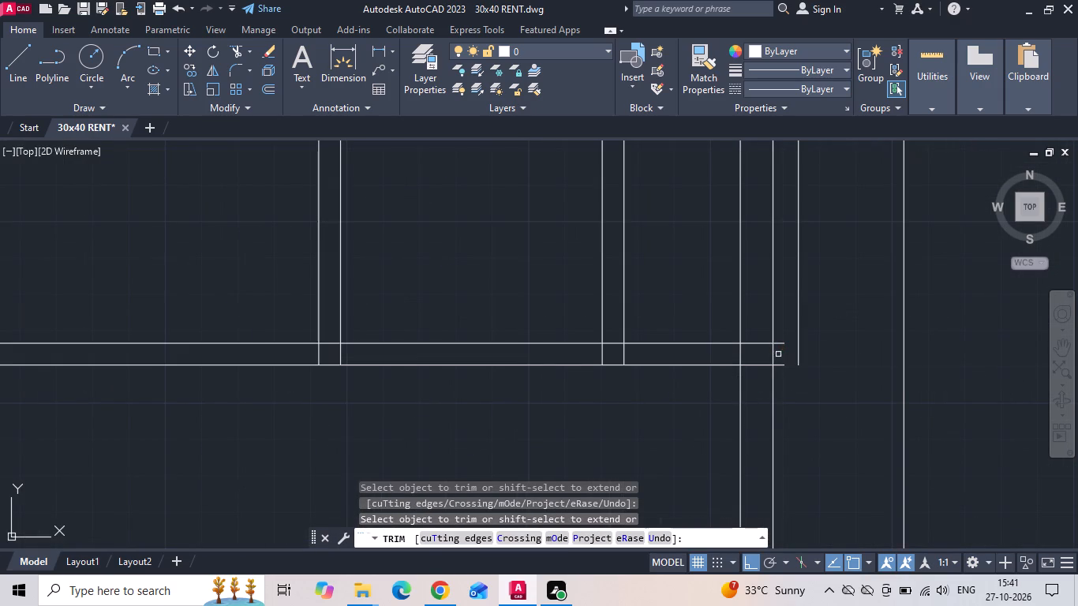
{"action": "left_click", "coordinate": [778, 354]}
{"action": "left_click", "coordinate": [731, 350]}
{"action": "scroll", "coordinate": [683, 413], "scroll_direction": "down", "scroll_amount": 1}
{"action": "key", "text": "Escape"}
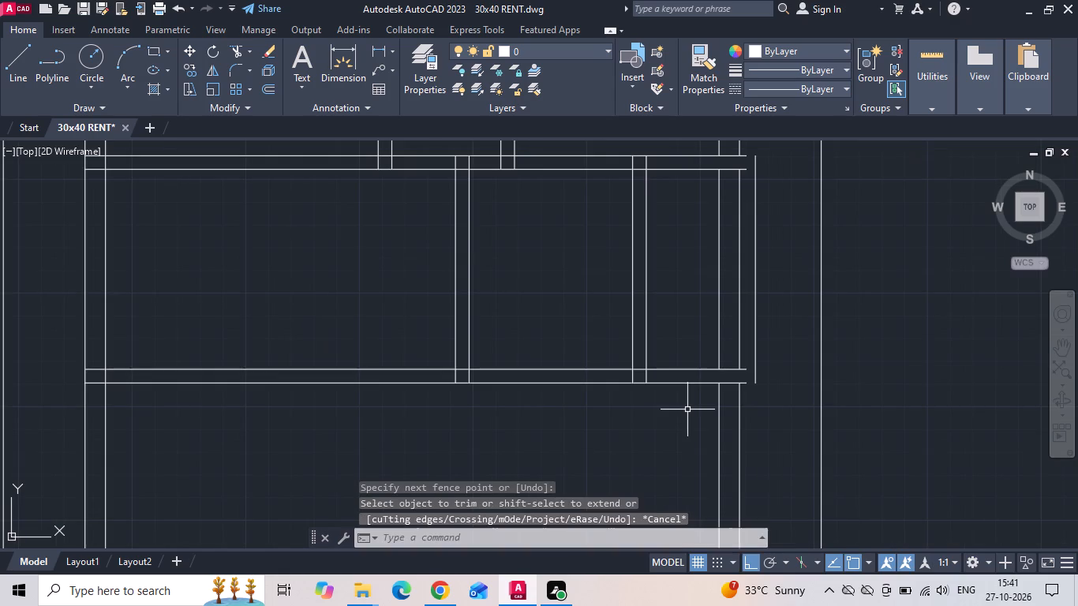
Offset the middle-row toilet's new outer line 9" outward for the outer wall thickness.
{"action": "type", "text": "O"}
{"action": "key", "text": "space"}
{"action": "key", "text": "9"}
{"action": "key", "text": "space"}
{"action": "left_click", "coordinate": [756, 303]}
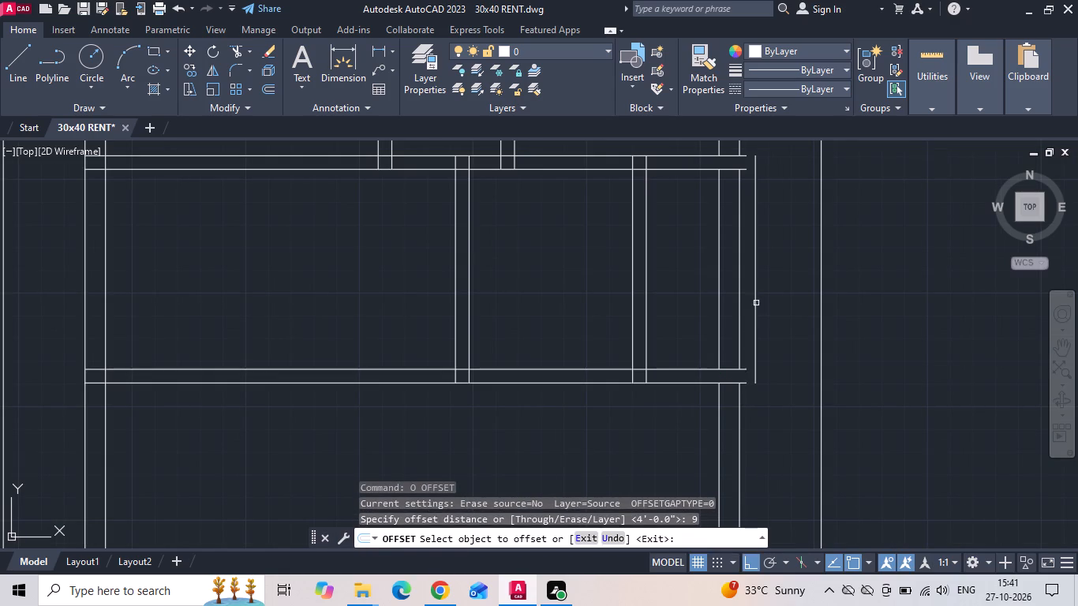
{"action": "left_click", "coordinate": [785, 276]}
{"action": "key", "text": "Escape"}
Erase the two old outer wall segments crossing the middle-row toilet.
{"action": "left_click", "coordinate": [750, 329]}
{"action": "left_click", "coordinate": [716, 327]}
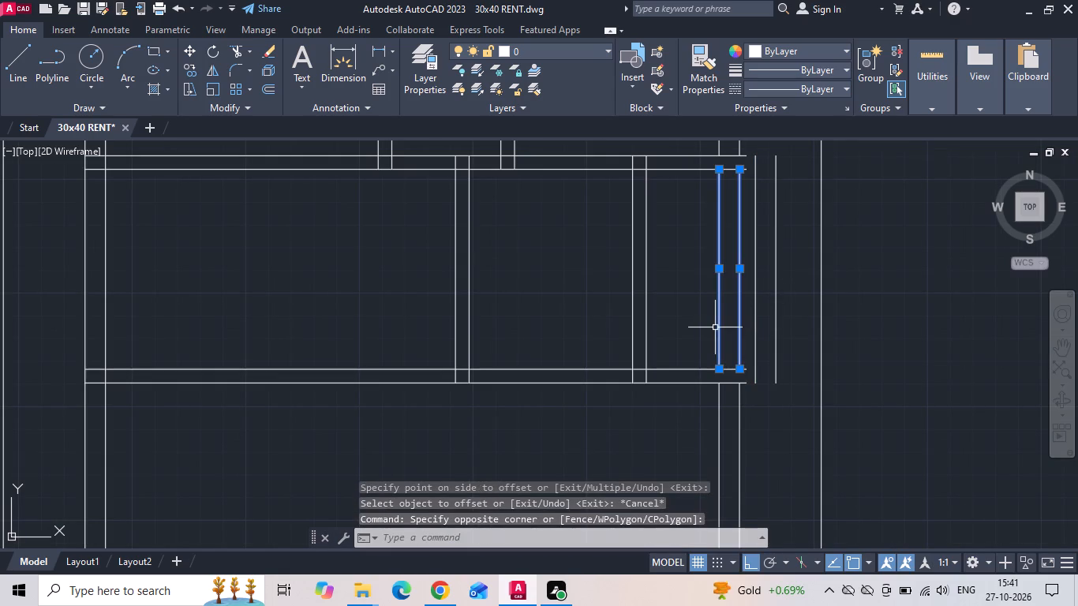
{"action": "key", "text": "Delete"}
Extend the horizontal wall lines above and below the middle room row to the toilet's new outer wall line.
{"action": "scroll", "coordinate": [739, 382], "scroll_direction": "down", "scroll_amount": 2}
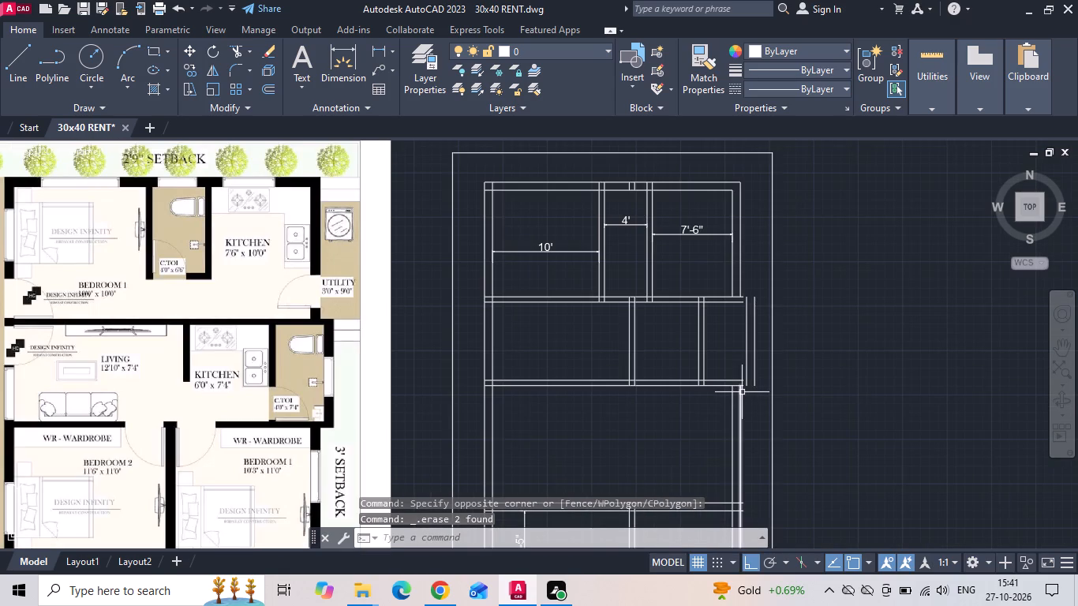
{"action": "type", "text": "EX"}
{"action": "key", "text": "space"}
{"action": "scroll", "coordinate": [736, 293], "scroll_direction": "up", "scroll_amount": 2}
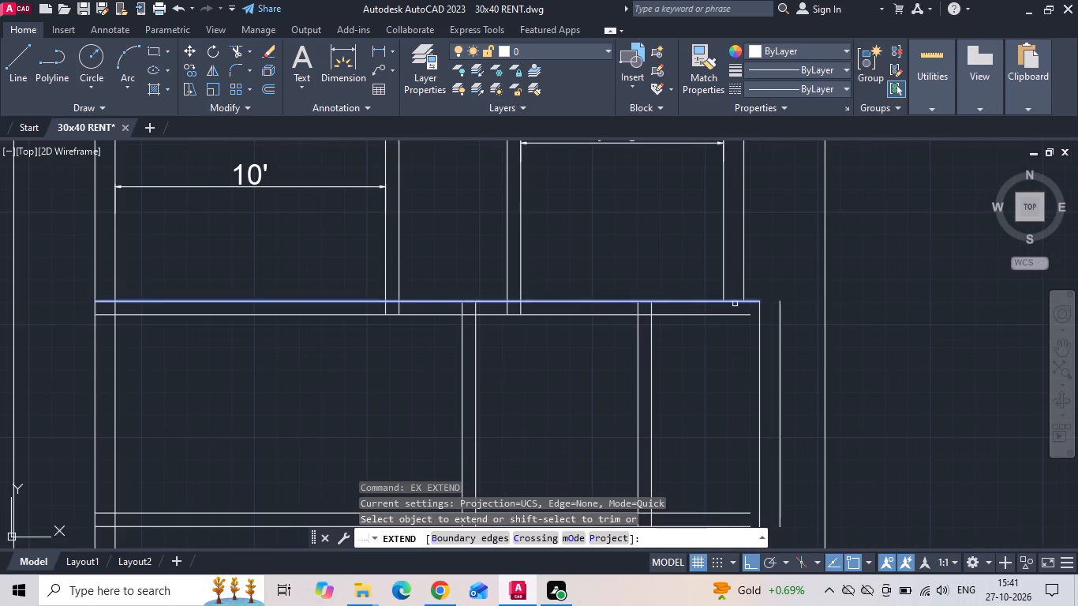
{"action": "left_click", "coordinate": [736, 299]}
{"action": "left_click", "coordinate": [732, 302]}
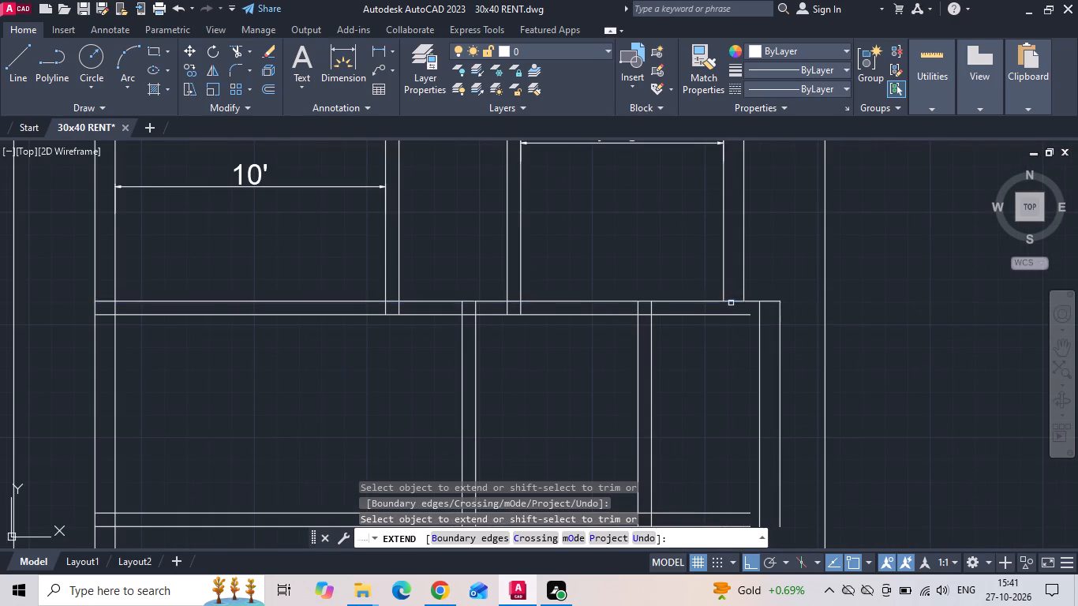
{"action": "left_click", "coordinate": [728, 314]}
{"action": "scroll", "coordinate": [766, 230], "scroll_direction": "down", "scroll_amount": 1}
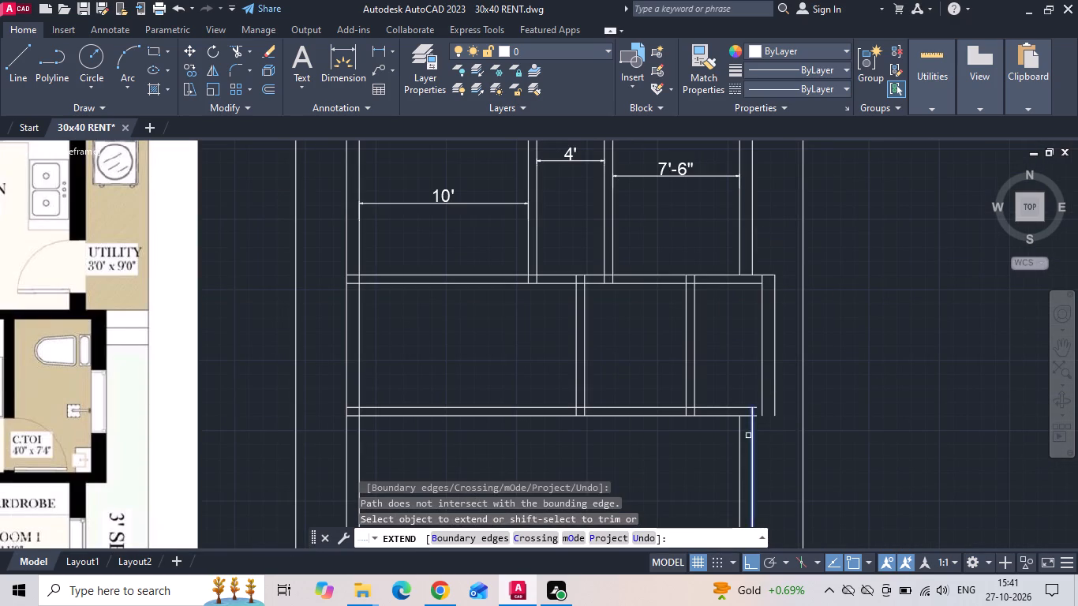
{"action": "left_click", "coordinate": [747, 418]}
{"action": "left_click", "coordinate": [747, 413]}
{"action": "left_click", "coordinate": [746, 423]}
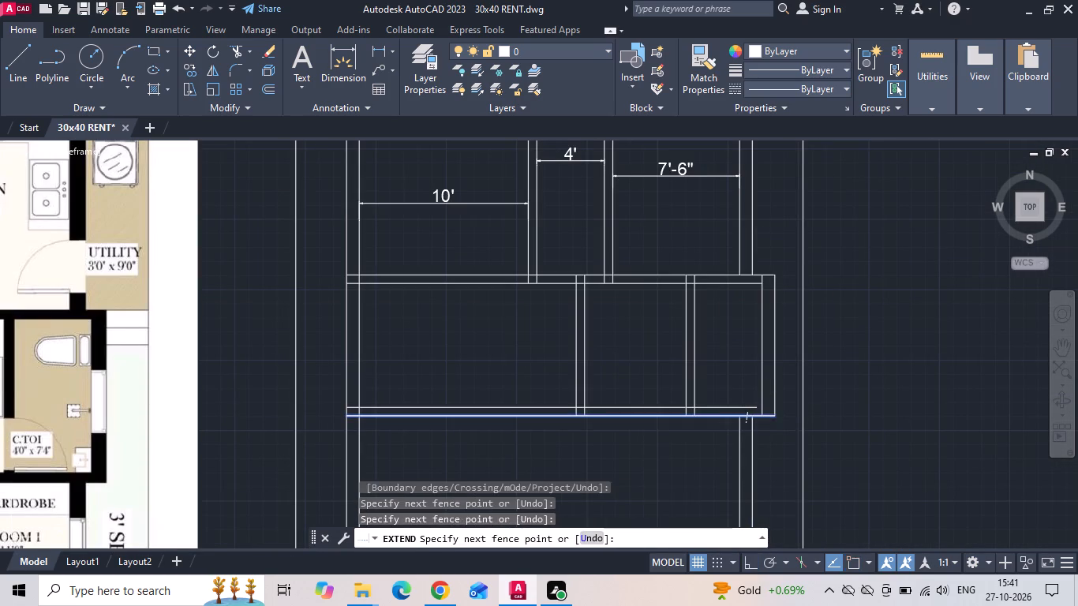
{"action": "left_click", "coordinate": [745, 407]}
{"action": "left_click", "coordinate": [732, 410]}
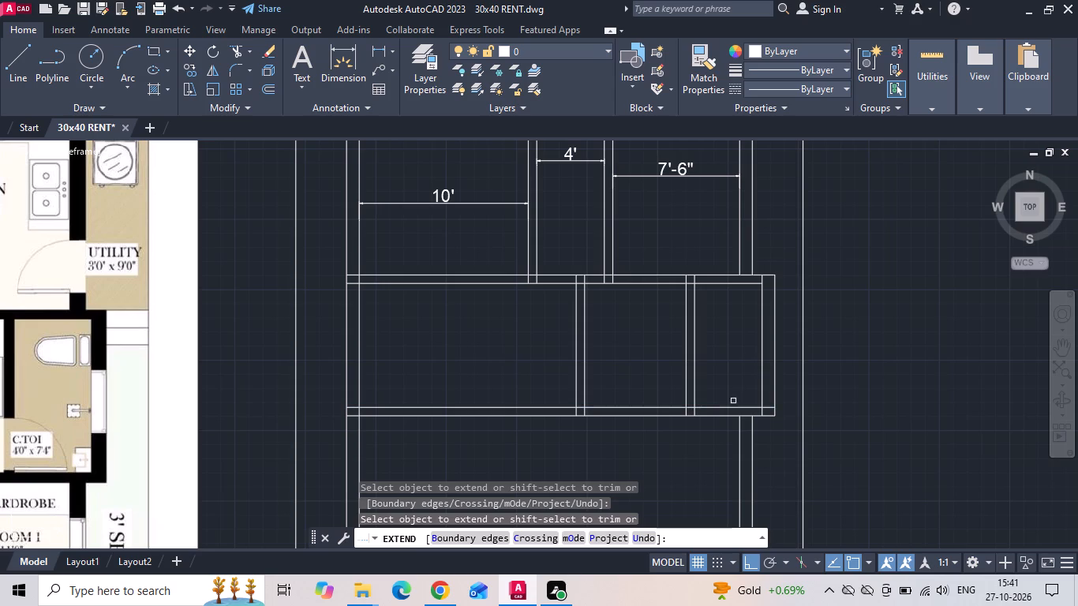
{"action": "key", "text": "Escape"}
Trim the lower wall's two line ends overshooting the setback-side outer wall, plus that wall's inner line within the lower wall's thickness.
{"action": "scroll", "coordinate": [736, 354], "scroll_direction": "down", "scroll_amount": 1}
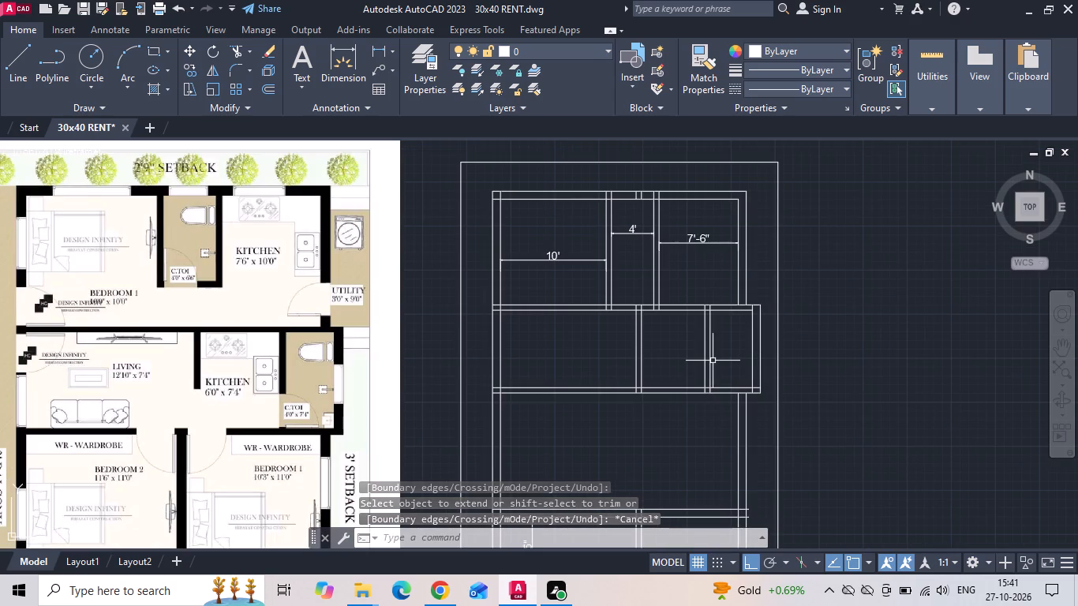
{"action": "middle_click_drag", "start_coordinate": [641, 433], "coordinate": [677, 310]}
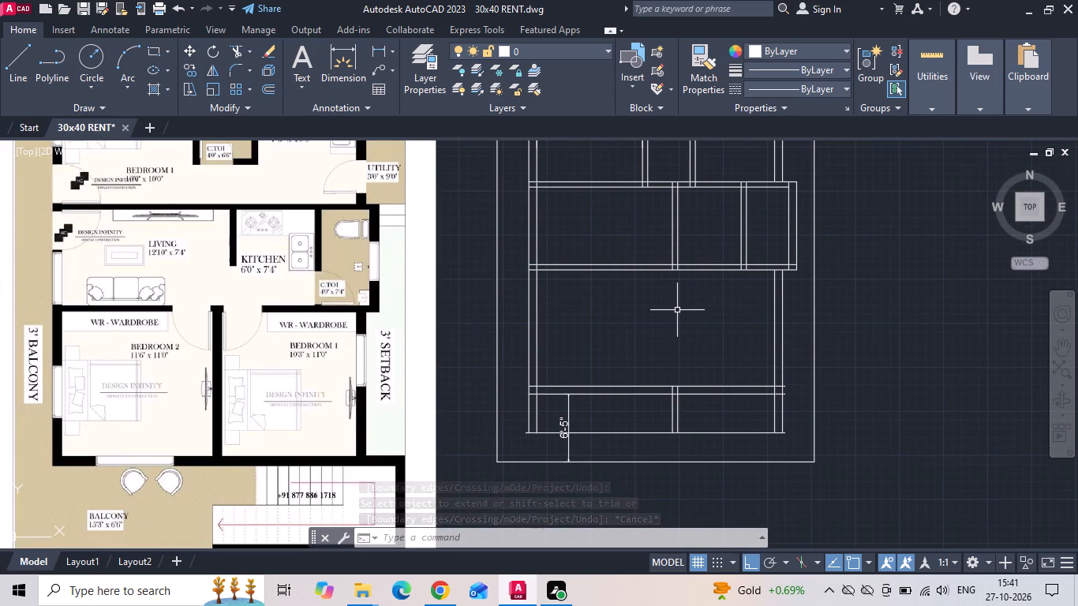
{"action": "type", "text": "TR"}
{"action": "key", "text": "space"}
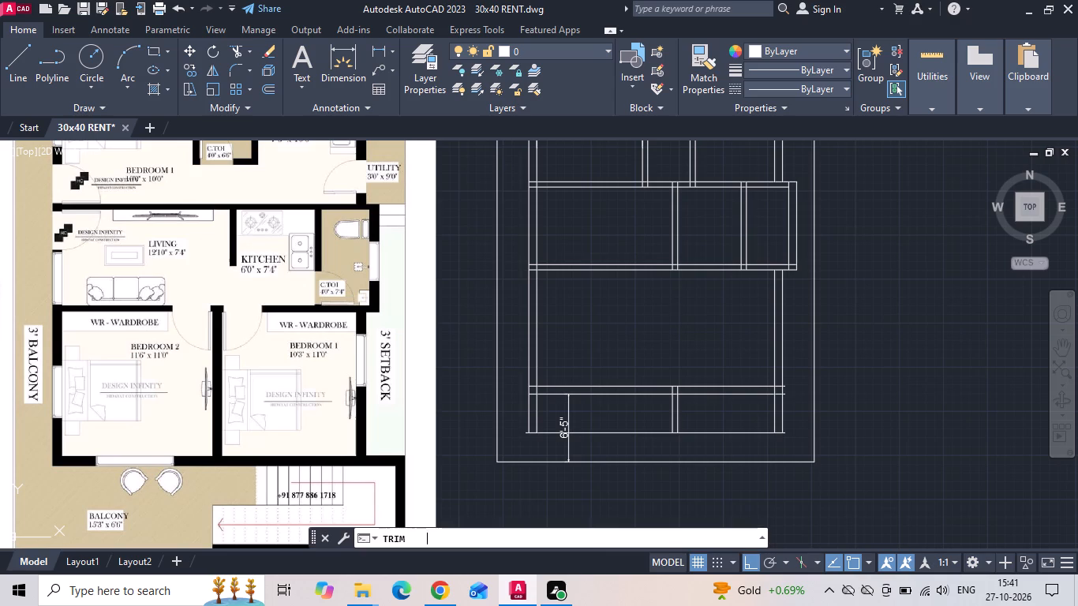
{"action": "key", "text": "space"}
{"action": "scroll", "coordinate": [762, 421], "scroll_direction": "up", "scroll_amount": 3}
{"action": "scroll", "coordinate": [811, 374], "scroll_direction": "up", "scroll_amount": 1}
{"action": "left_click", "coordinate": [806, 407]}
{"action": "left_click", "coordinate": [802, 309]}
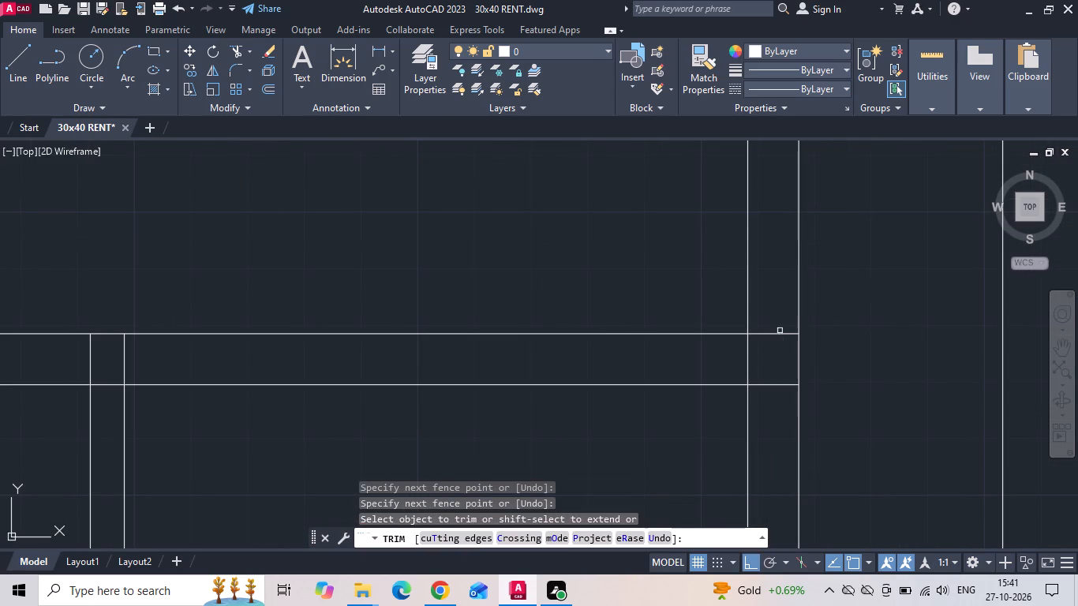
{"action": "scroll", "coordinate": [778, 384], "scroll_direction": "down", "scroll_amount": 3}
{"action": "scroll", "coordinate": [853, 391], "scroll_direction": "down", "scroll_amount": 2}
{"action": "scroll", "coordinate": [821, 410], "scroll_direction": "up", "scroll_amount": 3}
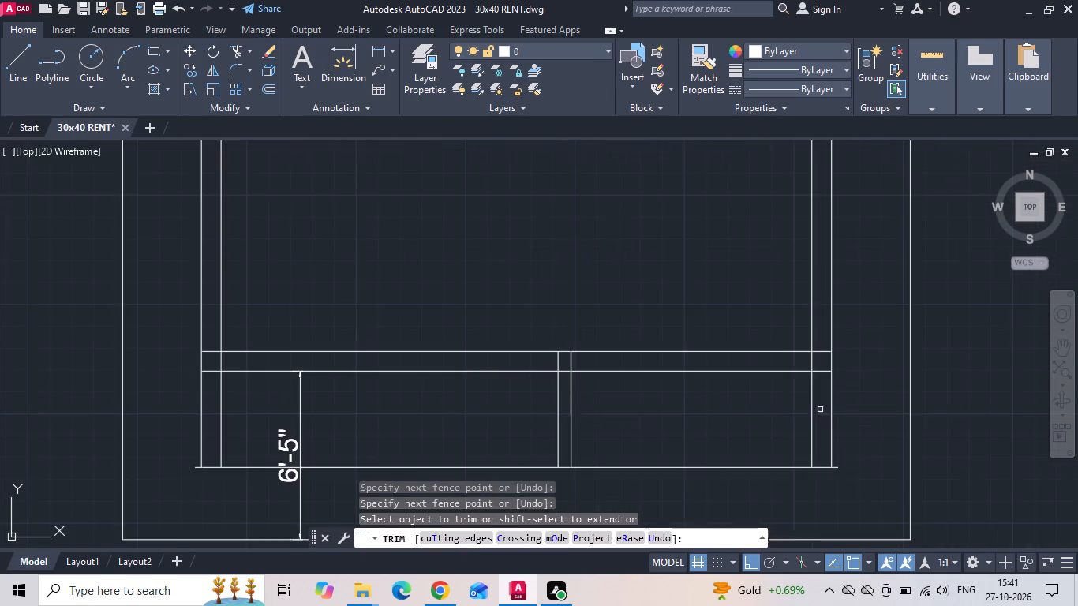
{"action": "scroll", "coordinate": [807, 361], "scroll_direction": "up", "scroll_amount": 1}
{"action": "left_click", "coordinate": [815, 356]}
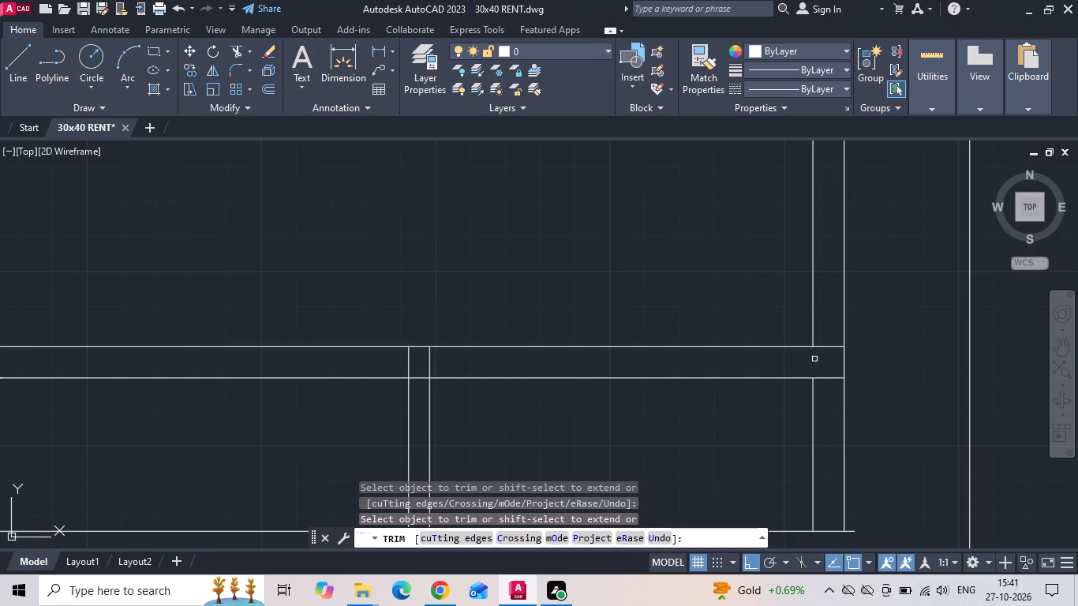
{"action": "scroll", "coordinate": [814, 359], "scroll_direction": "down", "scroll_amount": 1}
{"action": "key", "text": "Escape"}
Extend both lines of the wall below the bedroom area to the plot boundary on the setback side.
{"action": "type", "text": "EX"}
{"action": "key", "text": "space"}
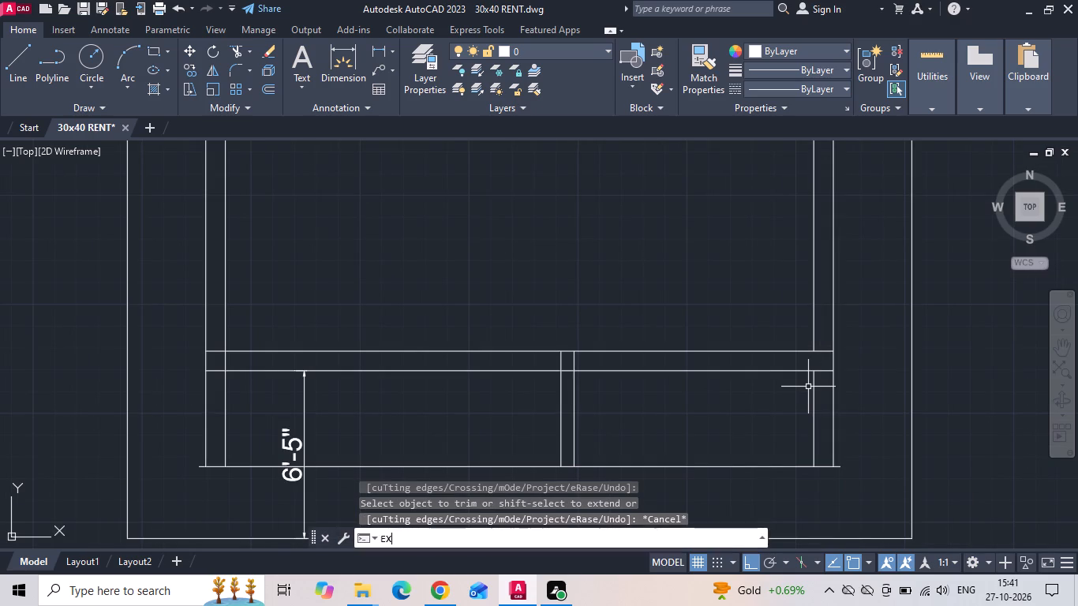
{"action": "left_click_drag", "start_coordinate": [788, 345], "coordinate": [765, 411]}
{"action": "scroll", "coordinate": [804, 280], "scroll_direction": "down", "scroll_amount": 2}
{"action": "key", "text": "Escape"}
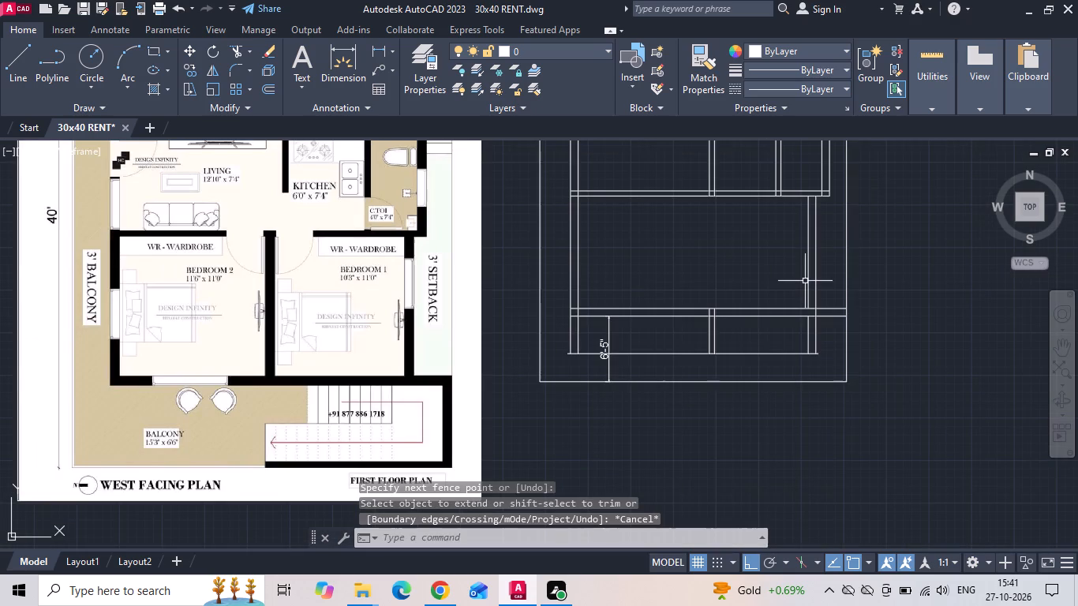
Draw a line from the extended wall's lower end 9" inward and down to the plot's bottom boundary for the staircase side wall.
{"action": "key", "text": "l"}
{"action": "key", "text": "space"}
{"action": "scroll", "coordinate": [877, 337], "scroll_direction": "up", "scroll_amount": 2}
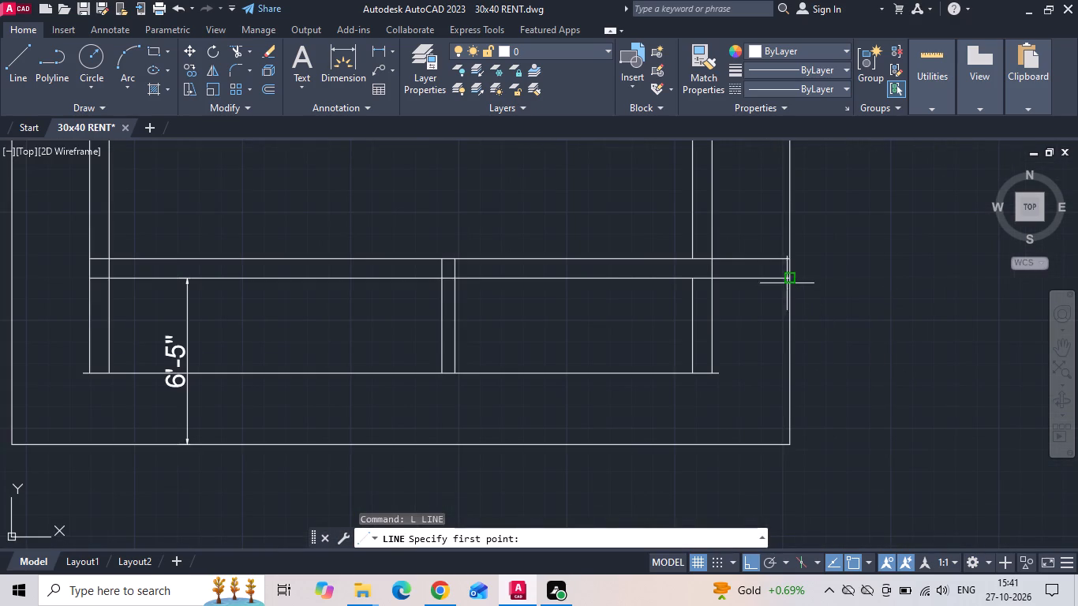
{"action": "left_click_drag", "start_coordinate": [795, 280], "coordinate": [762, 293]}
{"action": "type", "text": "9"}
{"action": "key", "text": "space"}
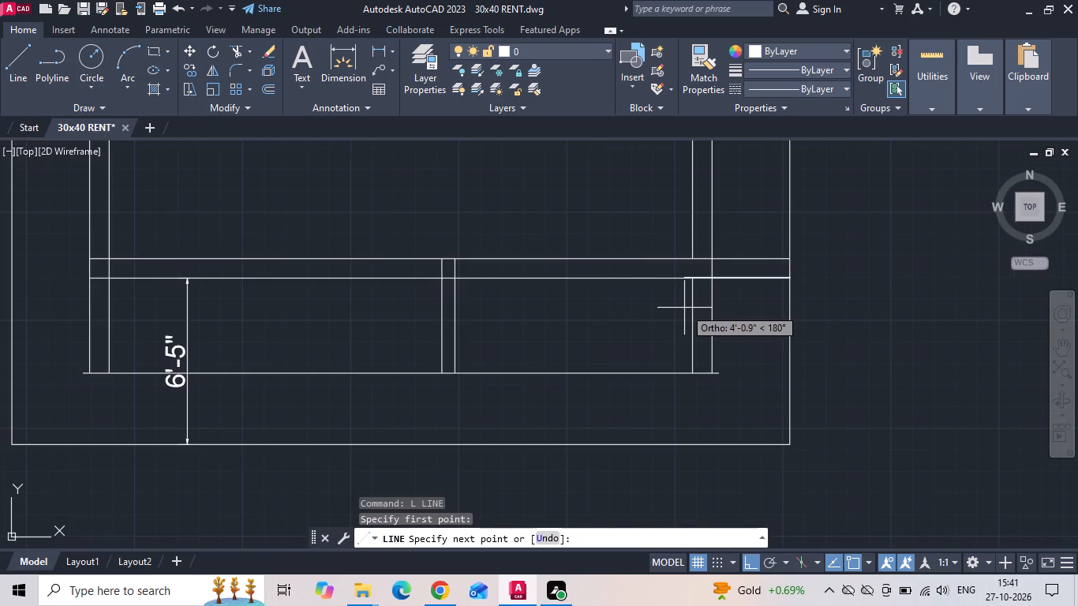
{"action": "left_click", "coordinate": [769, 447]}
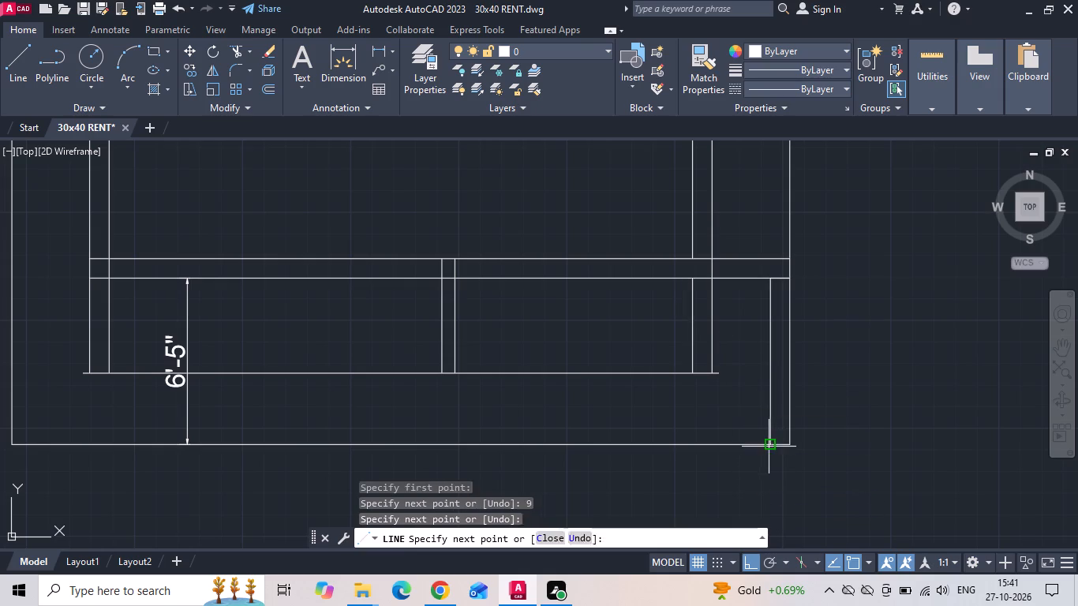
{"action": "key", "text": "Escape"}
Trim the lower wall line between the staircase side wall's inner line and the plot boundary.
{"action": "key", "text": "t"}
{"action": "key", "text": "r"}
{"action": "key", "text": "space"}
{"action": "key", "text": "space"}
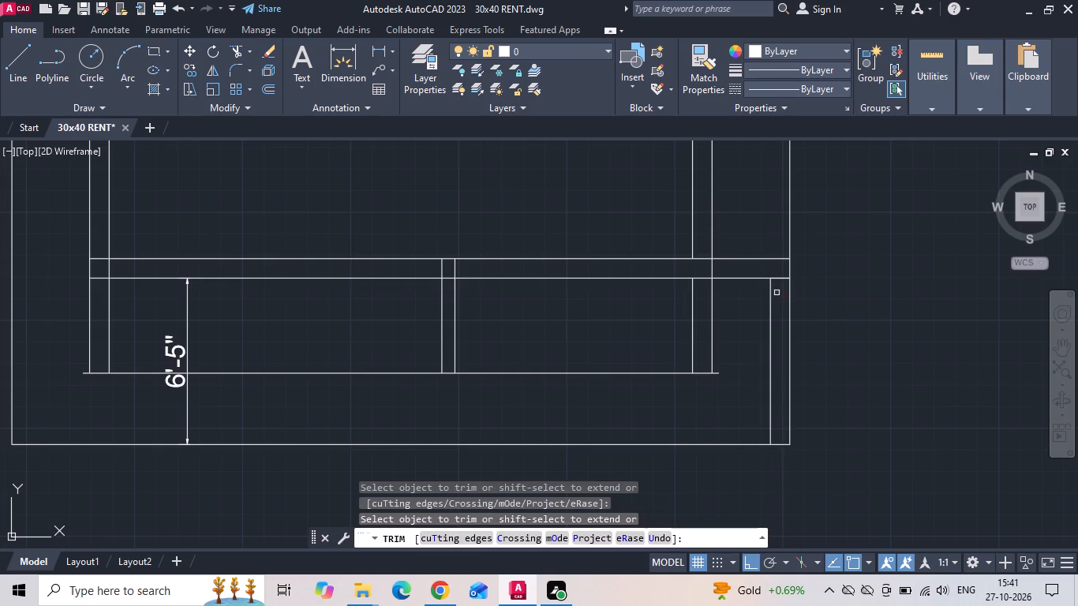
{"action": "left_click", "coordinate": [780, 280]}
{"action": "left_click", "coordinate": [780, 279]}
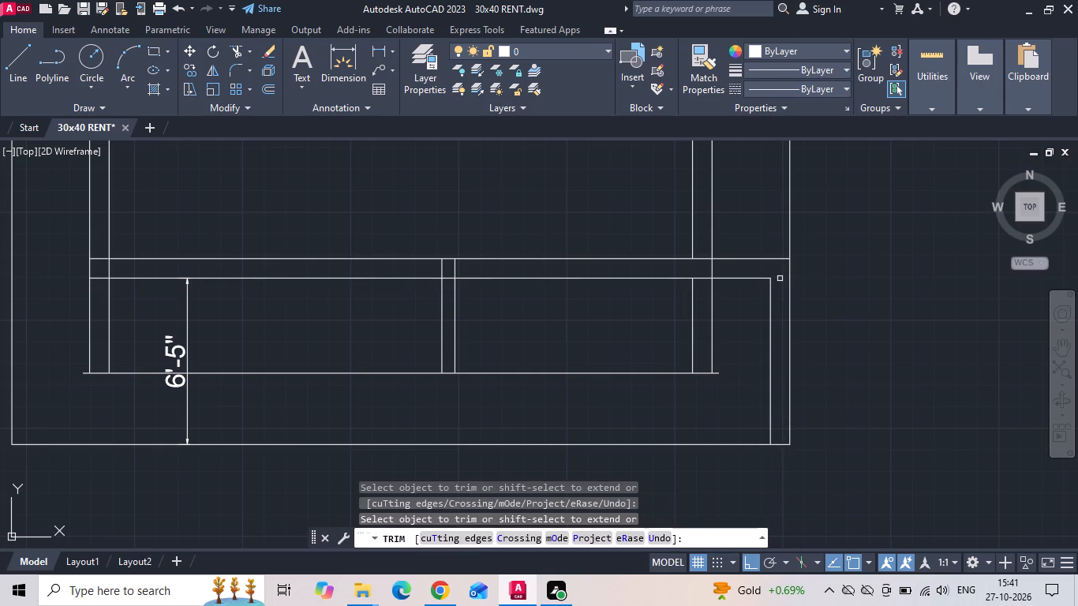
{"action": "key", "text": "Escape"}
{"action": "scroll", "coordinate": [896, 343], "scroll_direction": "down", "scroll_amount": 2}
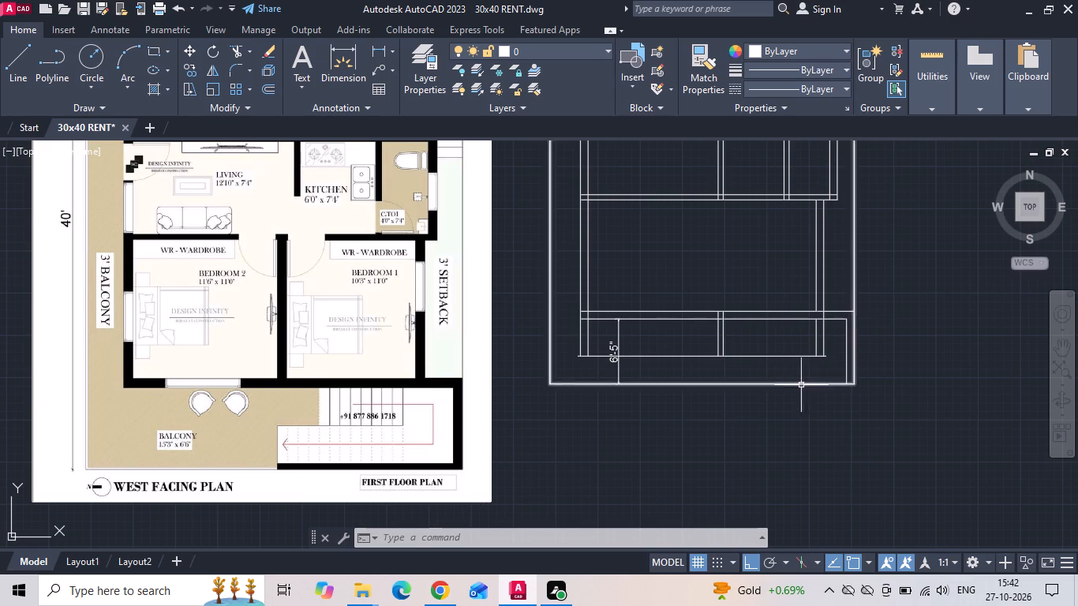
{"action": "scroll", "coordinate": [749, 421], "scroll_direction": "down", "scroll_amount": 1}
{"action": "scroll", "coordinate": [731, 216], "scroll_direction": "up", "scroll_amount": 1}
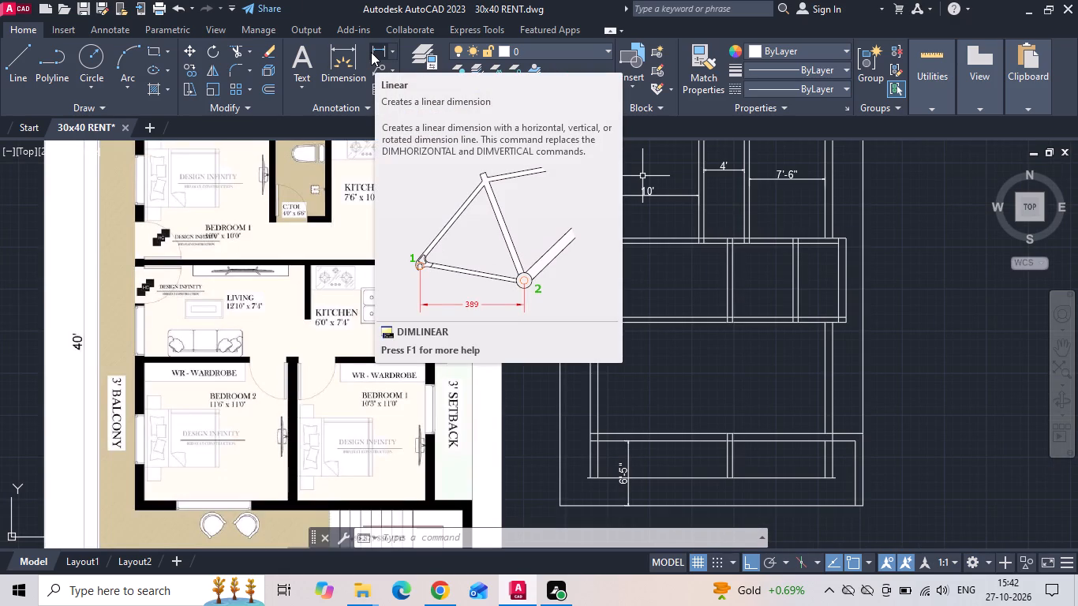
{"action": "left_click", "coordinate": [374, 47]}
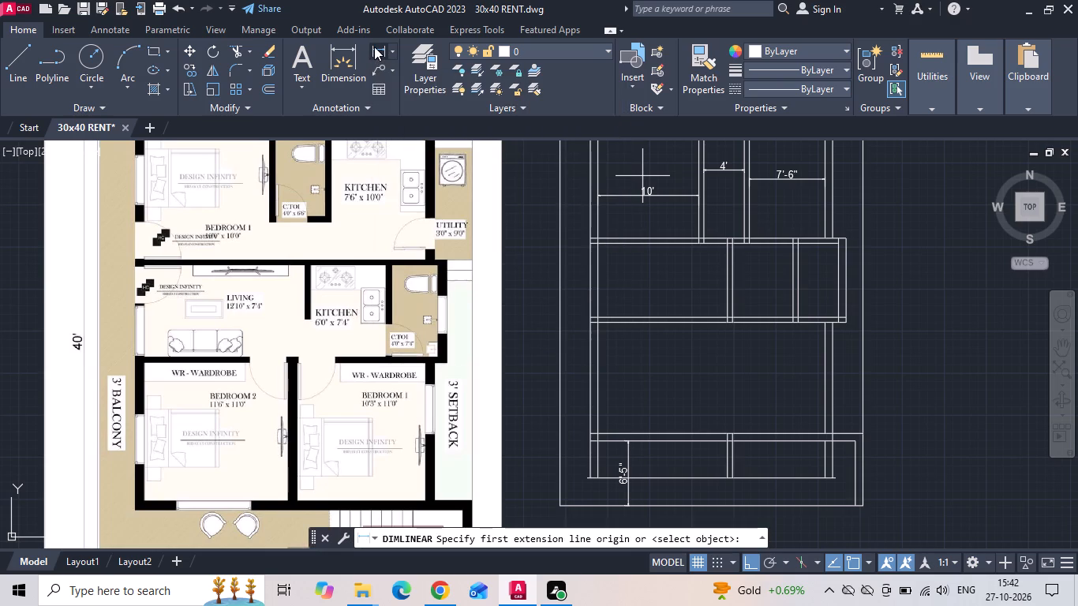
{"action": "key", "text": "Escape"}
Trim the remaining crossing lines where the setback-side bedroom wall meets the wall below it to open the junction.
{"action": "middle_click_drag", "start_coordinate": [804, 466], "coordinate": [793, 409]}
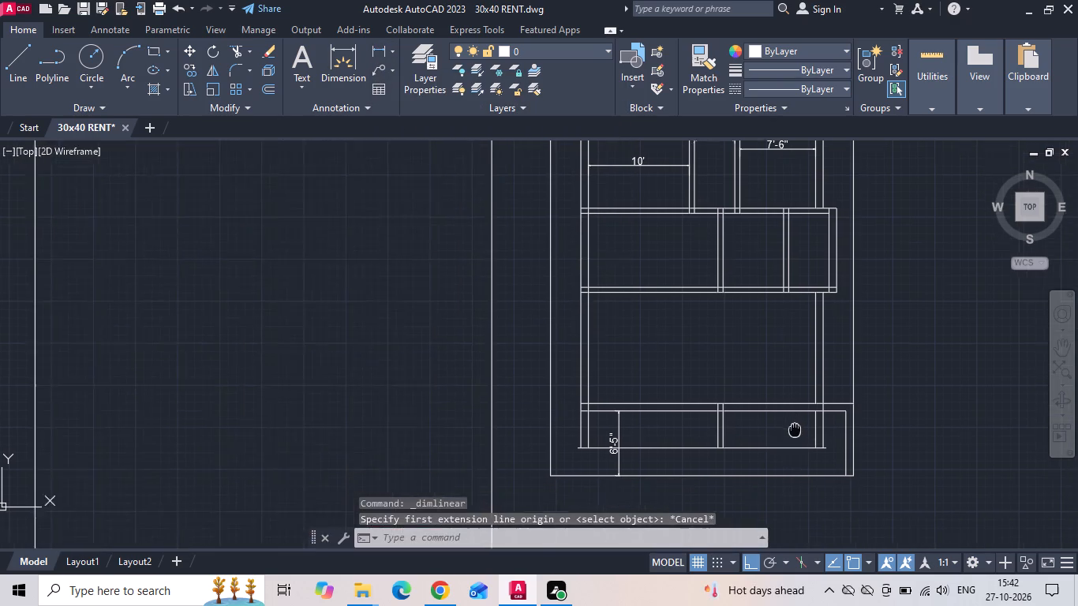
{"action": "middle_click_drag", "start_coordinate": [793, 409], "coordinate": [793, 377]}
{"action": "type", "text": "TR"}
{"action": "key", "text": "space"}
{"action": "key", "text": "space"}
{"action": "scroll", "coordinate": [821, 382], "scroll_direction": "up", "scroll_amount": 1}
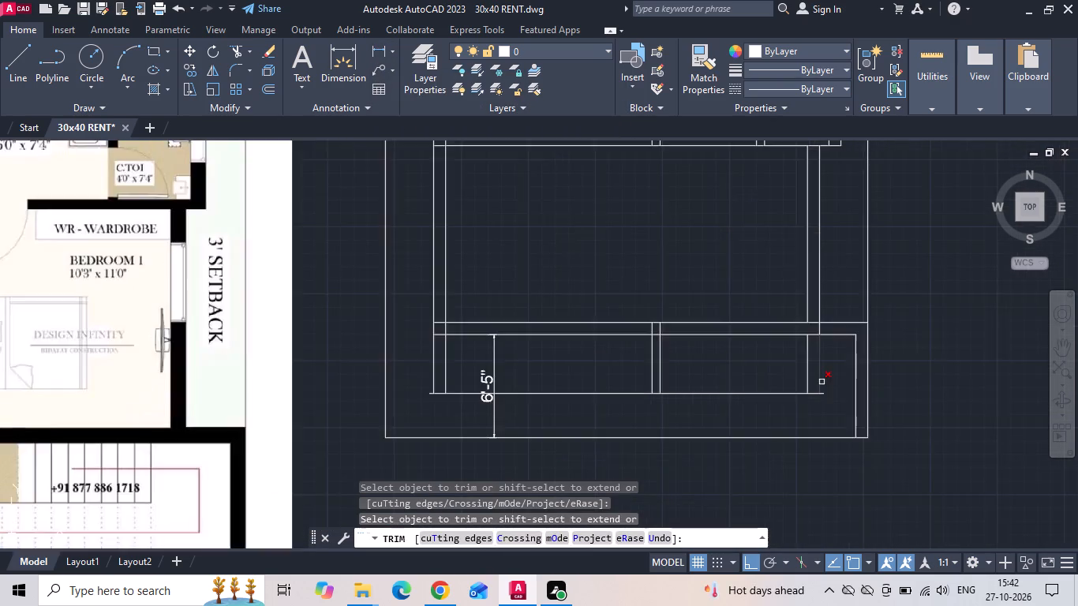
{"action": "scroll", "coordinate": [822, 382], "scroll_direction": "up", "scroll_amount": 1}
{"action": "left_click", "coordinate": [818, 300]}
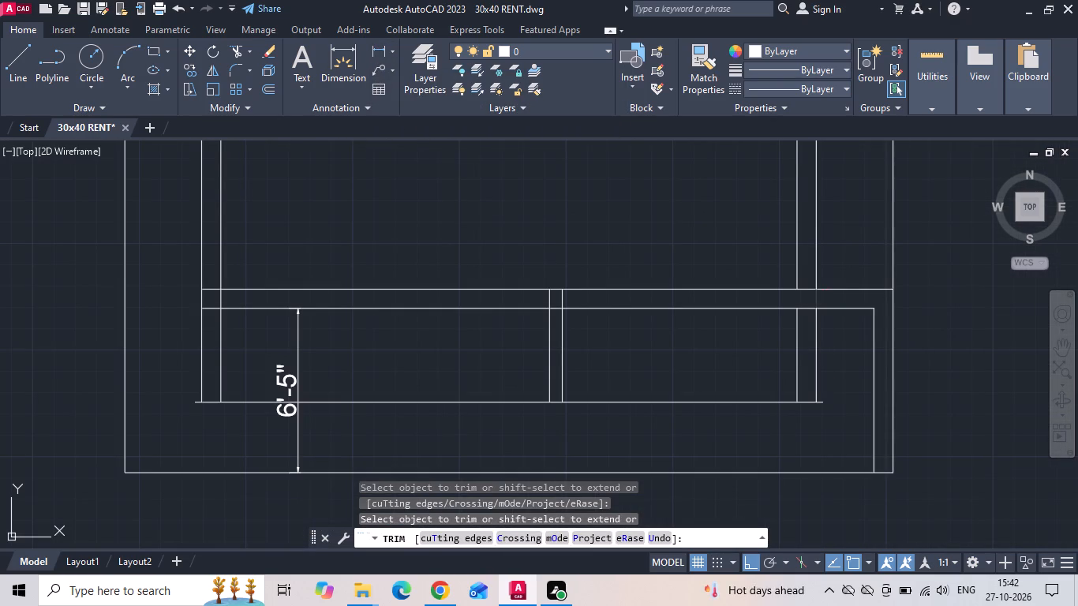
{"action": "left_click", "coordinate": [805, 286]}
{"action": "left_click", "coordinate": [807, 294]}
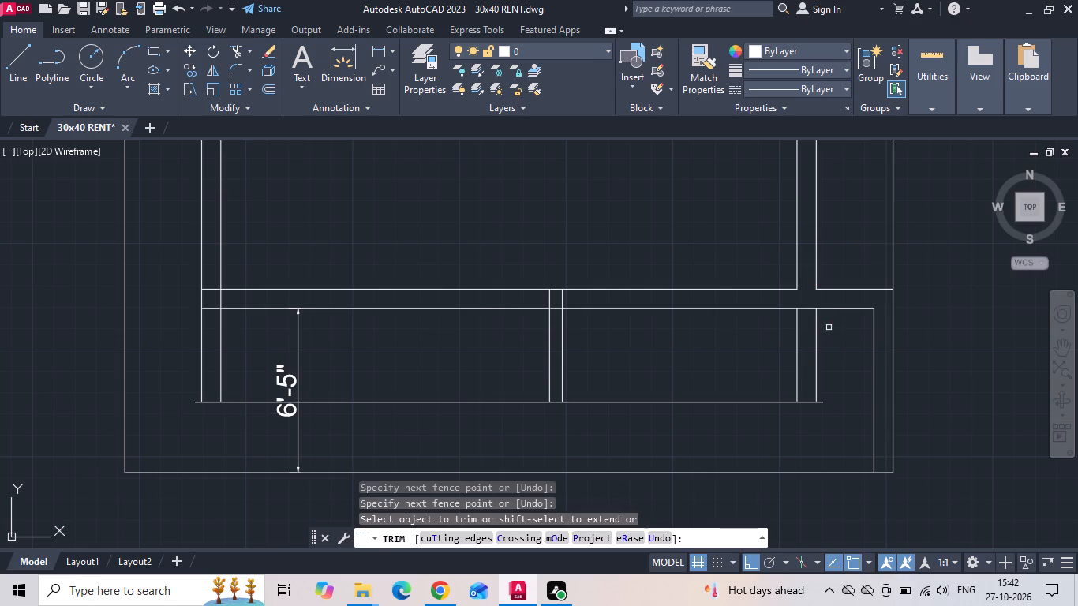
Remove the vertical wall segments below the bedroom area's lower wall and the leftover horizontal line crossing the 6'-5" strip.
{"action": "left_click", "coordinate": [835, 338]}
{"action": "left_click", "coordinate": [170, 349]}
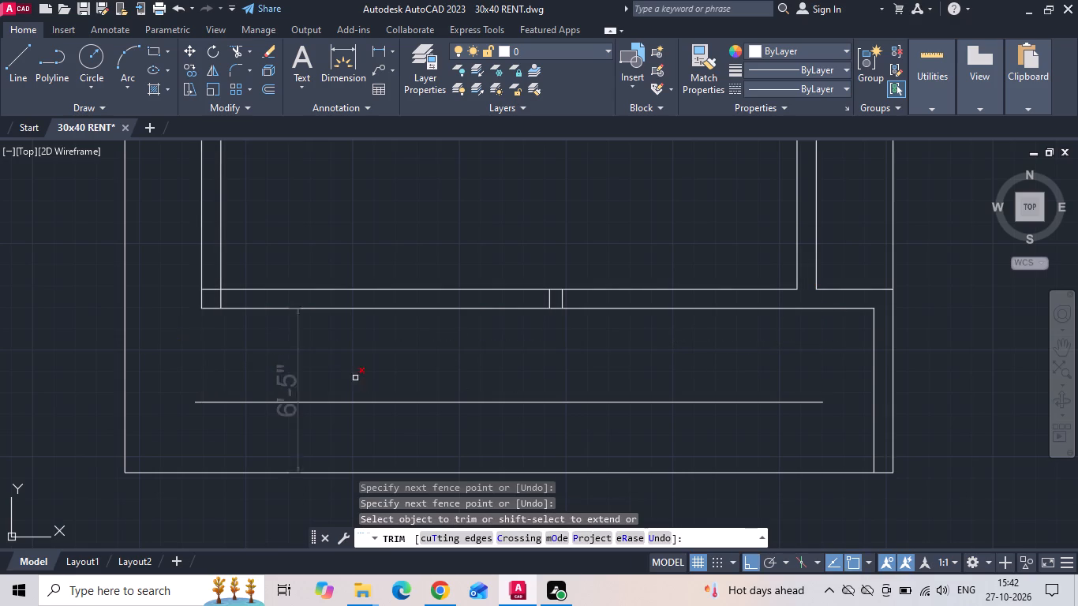
{"action": "left_click_drag", "start_coordinate": [532, 381], "coordinate": [256, 432]}
{"action": "left_click_drag", "start_coordinate": [258, 421], "coordinate": [395, 387]}
{"action": "left_click_drag", "start_coordinate": [240, 376], "coordinate": [253, 379]}
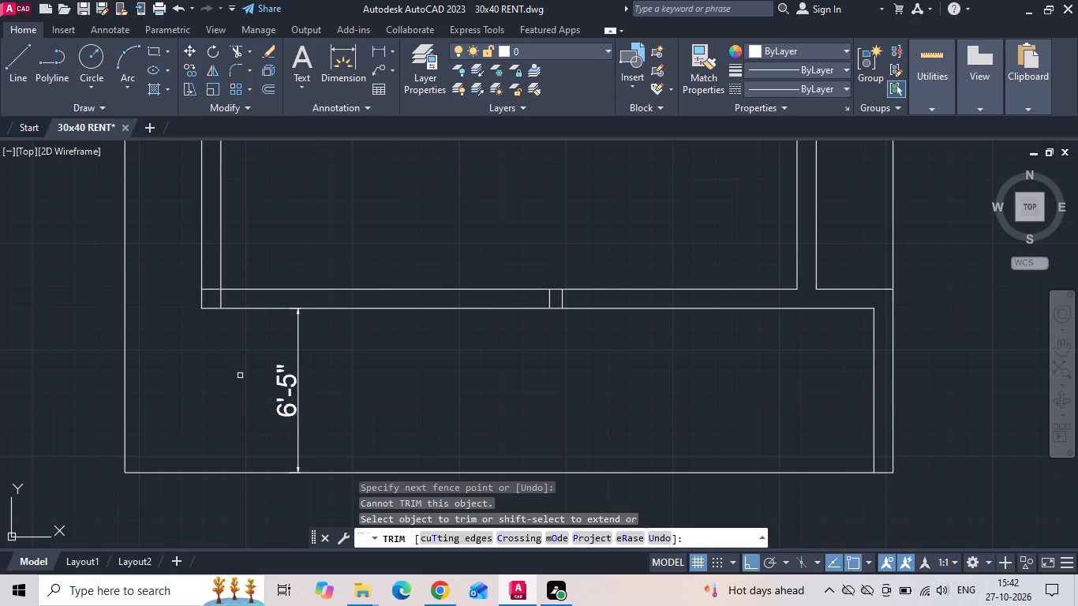
{"action": "left_click_drag", "start_coordinate": [253, 379], "coordinate": [374, 382]}
Trim the partition stubs and the balcony-side corner's crossing lines inside the bedroom area's lower wall.
{"action": "left_click_drag", "start_coordinate": [588, 303], "coordinate": [579, 301]}
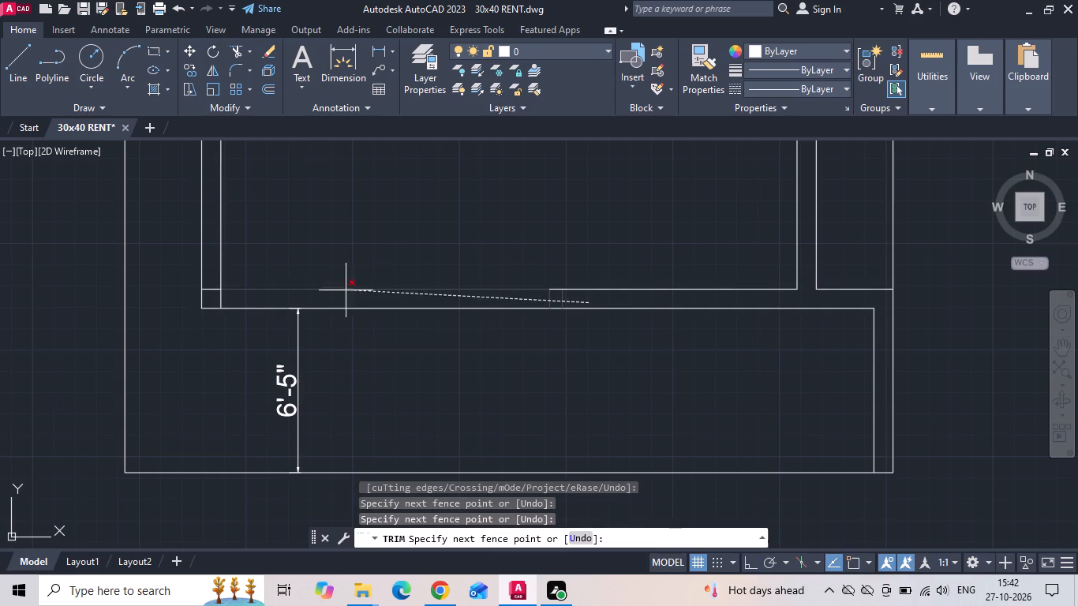
{"action": "left_click", "coordinate": [215, 297]}
{"action": "left_click", "coordinate": [212, 289]}
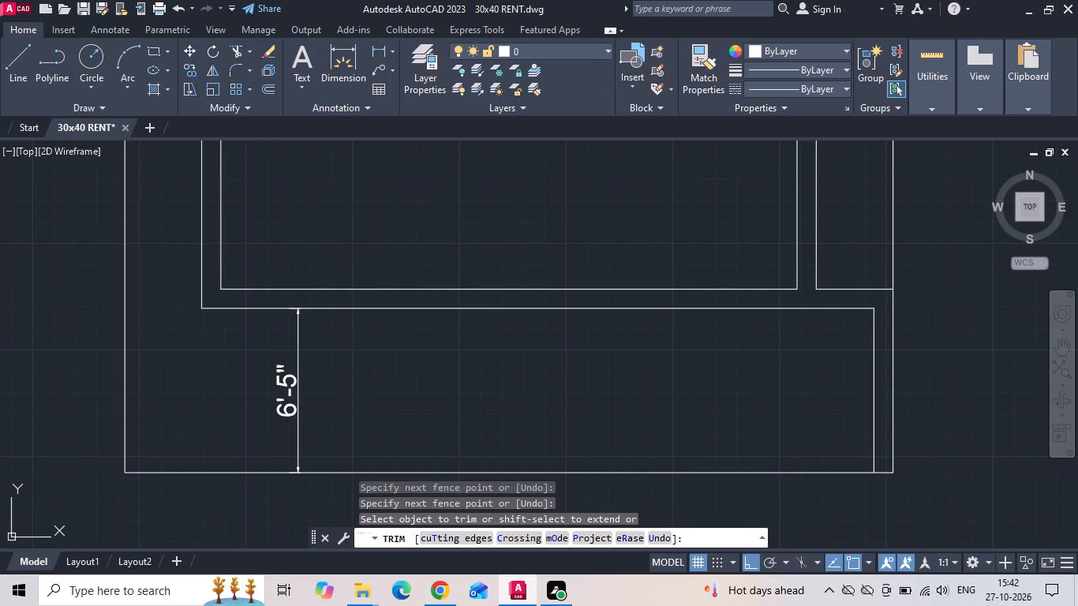
{"action": "key", "text": "Escape"}
Copy the lower line of the bedroom area's bottom wall 6' down toward the plot boundary.
{"action": "left_click_drag", "start_coordinate": [594, 312], "coordinate": [589, 304]}
{"action": "left_click", "coordinate": [588, 304]}
{"action": "right_click", "coordinate": [585, 223]}
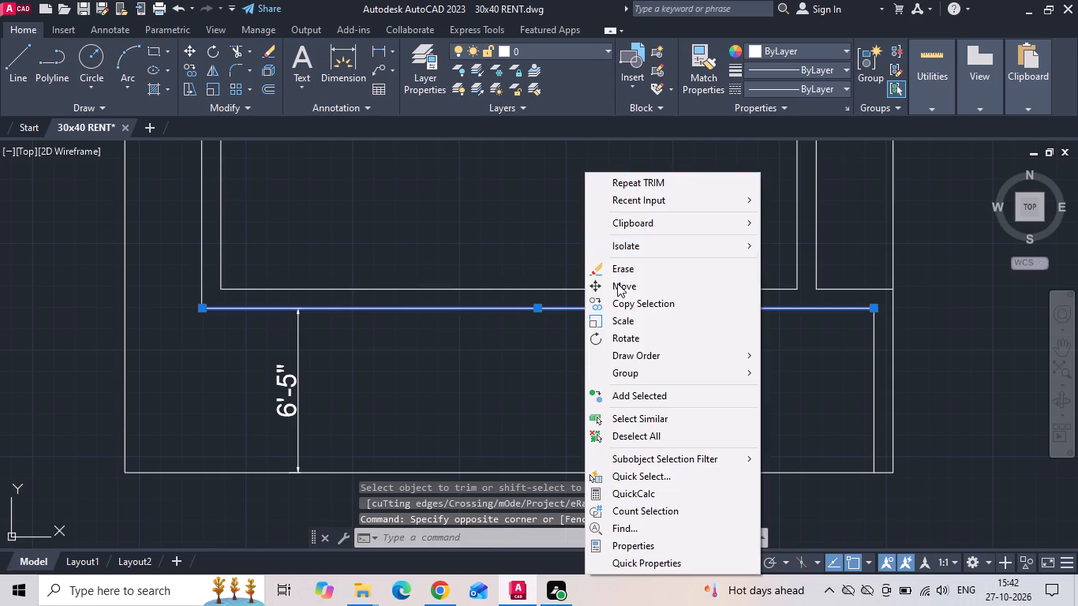
{"action": "left_click", "coordinate": [635, 306]}
{"action": "left_click_drag", "start_coordinate": [606, 181], "coordinate": [604, 211]}
{"action": "type", "text": "6'"}
{"action": "key", "text": "Return"}
{"action": "key", "text": "Escape"}
Trim the staircase side wall's inner line where it runs past the copied horizontal line to the plot boundary.
{"action": "scroll", "coordinate": [666, 216], "scroll_direction": "down", "scroll_amount": 1}
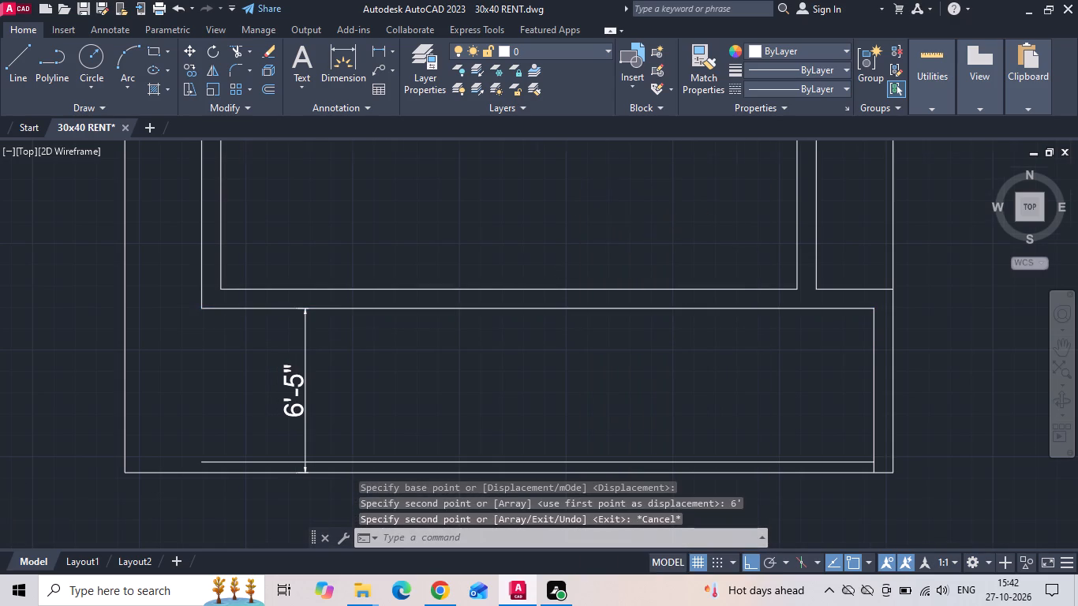
{"action": "scroll", "coordinate": [669, 218], "scroll_direction": "down", "scroll_amount": 1}
{"action": "key", "text": "t"}
{"action": "key", "text": "r"}
{"action": "key", "text": "space"}
{"action": "key", "text": "space"}
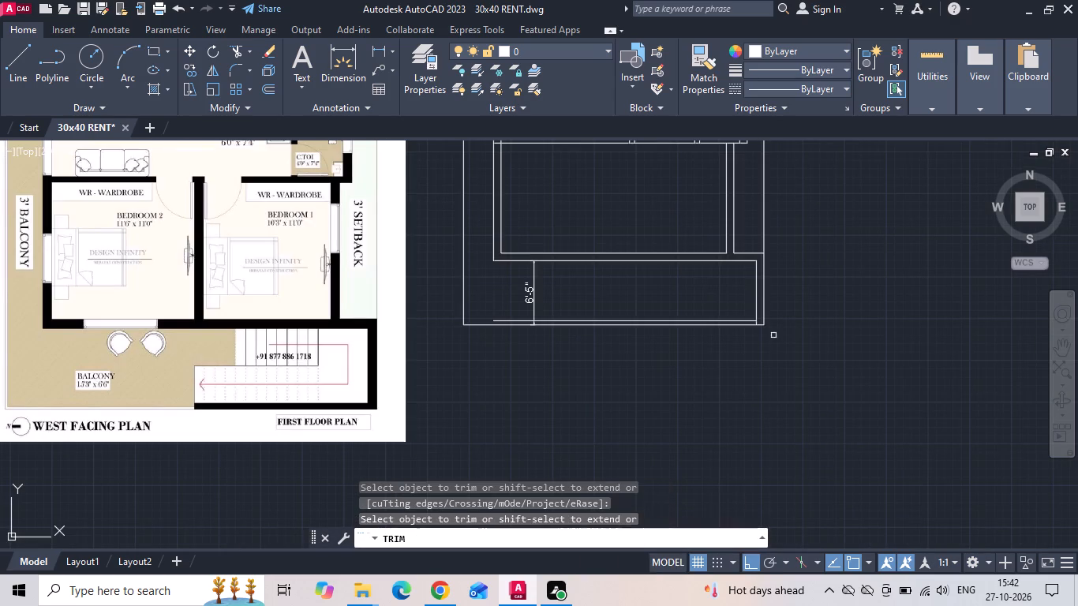
{"action": "scroll", "coordinate": [777, 342], "scroll_direction": "up", "scroll_amount": 2}
{"action": "left_click", "coordinate": [717, 292]}
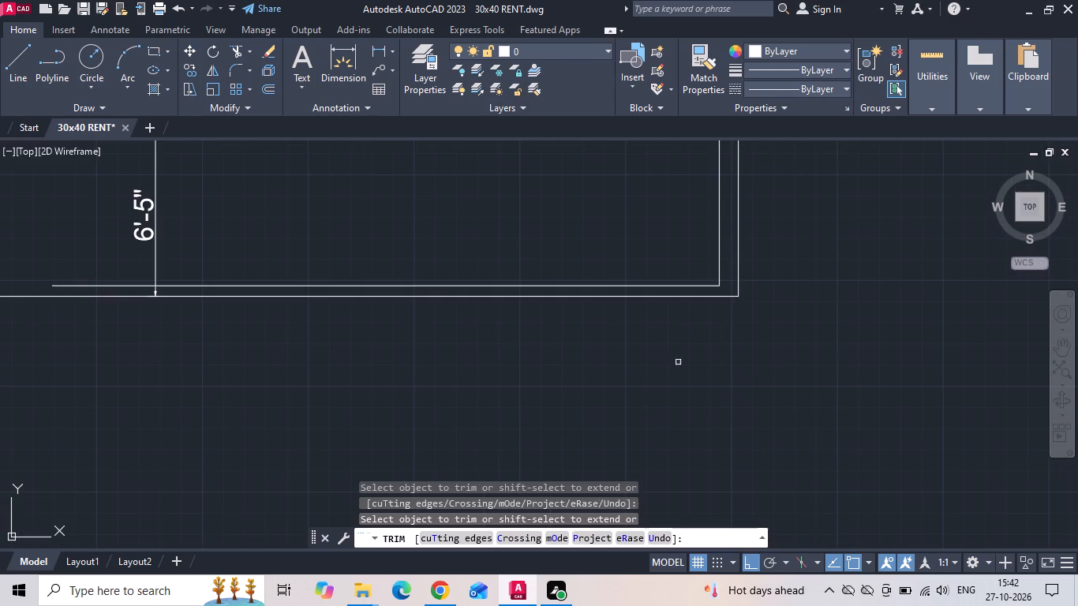
{"action": "key", "text": "Escape"}
Save the drawing.
{"action": "key", "text": "ctrl+s"}
{"action": "key", "text": "ctrl+s"}
{"action": "key", "text": "ctrl+s"}
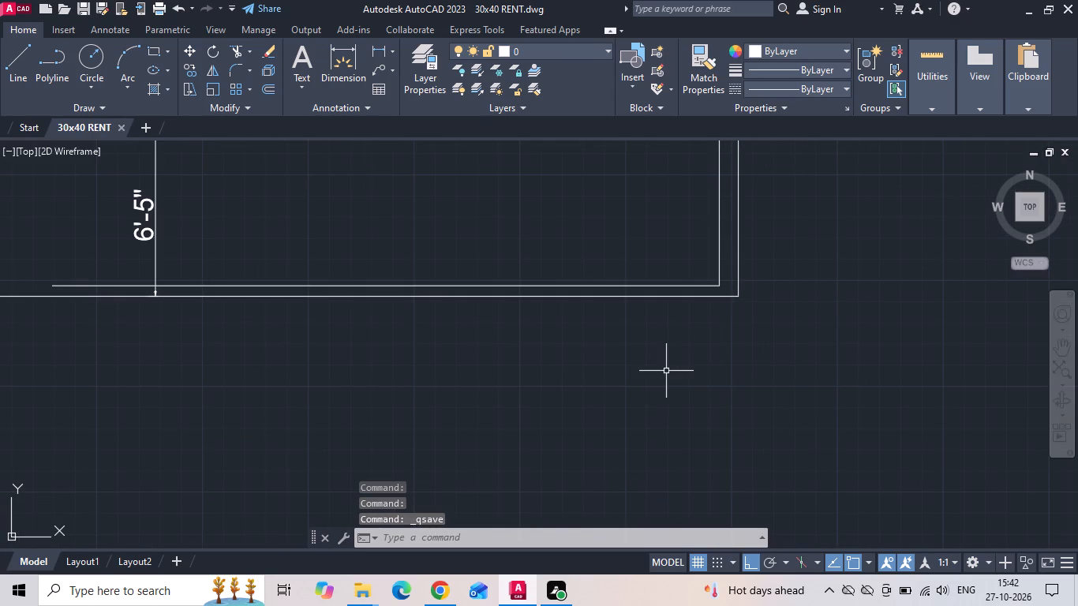
Save the drawing.
{"action": "key", "text": "ctrl+s"}
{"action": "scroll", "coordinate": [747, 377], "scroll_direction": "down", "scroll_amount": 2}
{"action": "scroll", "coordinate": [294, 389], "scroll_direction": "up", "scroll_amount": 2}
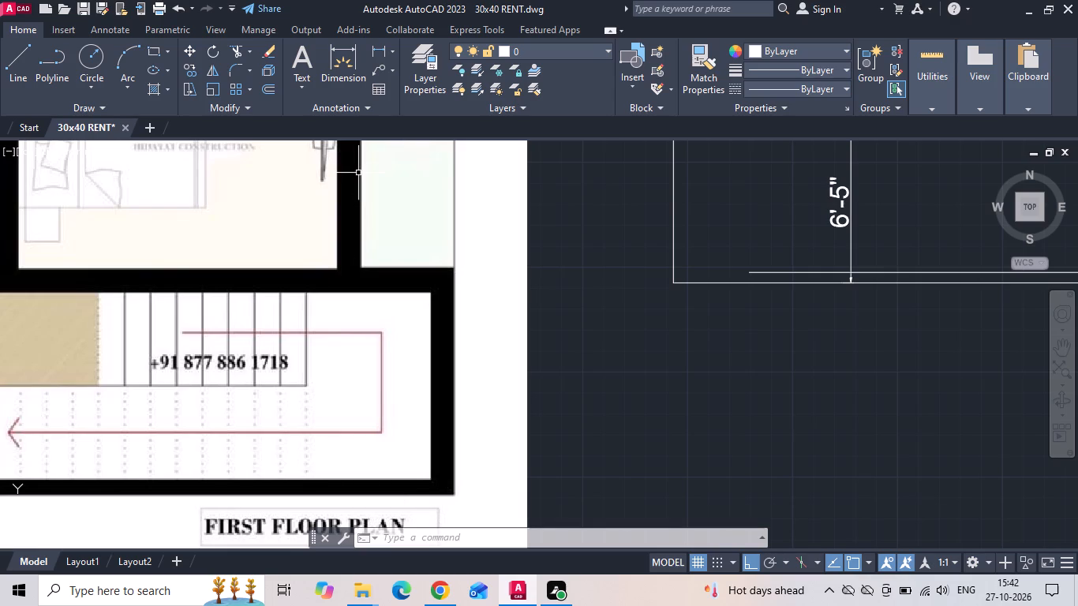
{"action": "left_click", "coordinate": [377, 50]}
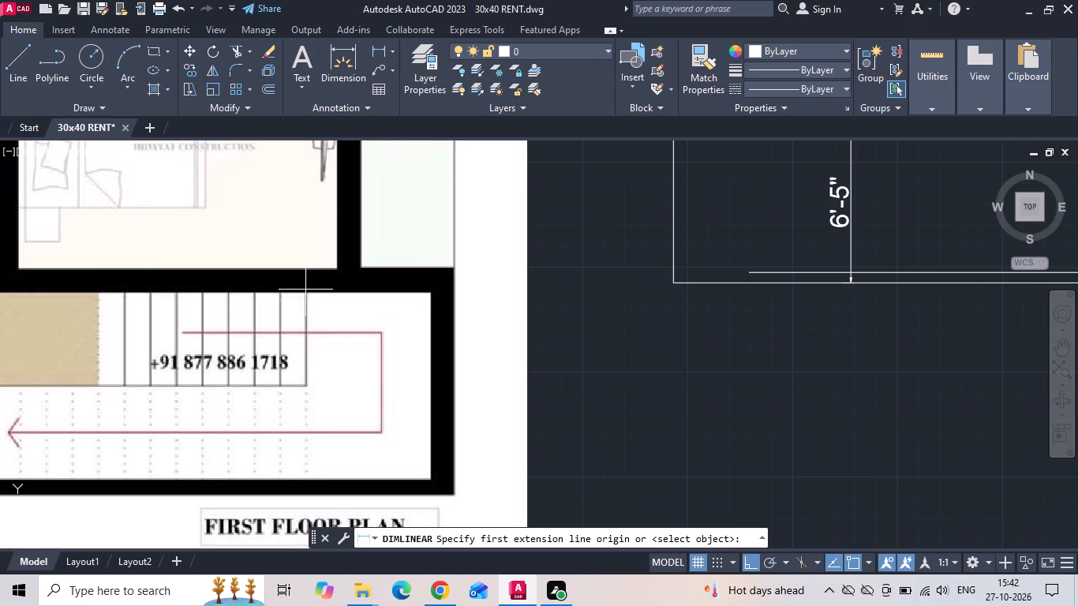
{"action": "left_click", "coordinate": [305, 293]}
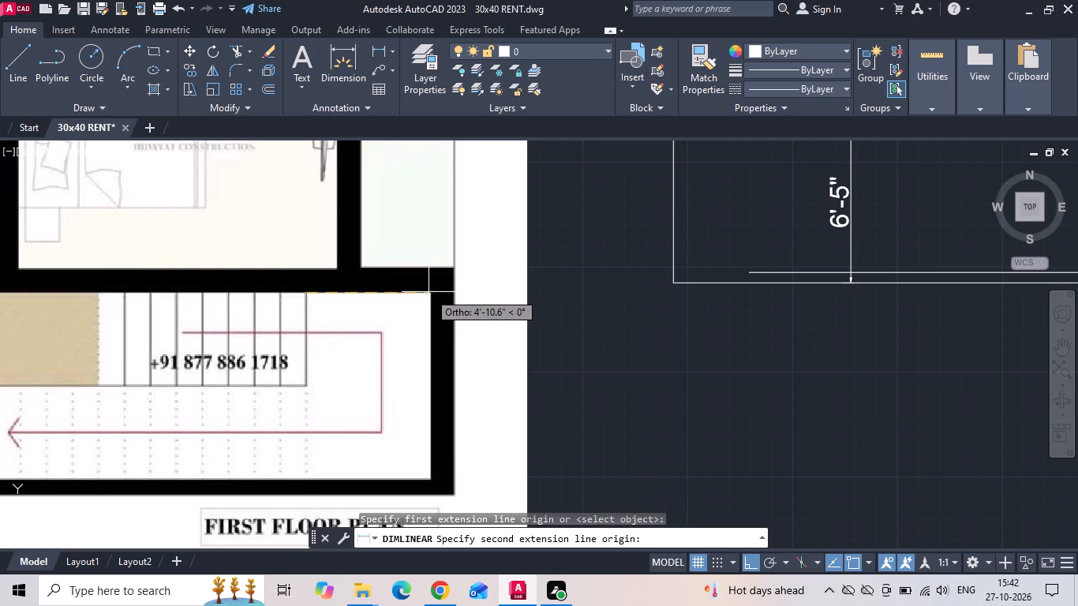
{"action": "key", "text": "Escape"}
Copy the staircase side wall's inner line 5' toward the balcony to mark the edge of the landing.
{"action": "scroll", "coordinate": [398, 280], "scroll_direction": "down", "scroll_amount": 3}
{"action": "scroll", "coordinate": [721, 250], "scroll_direction": "up", "scroll_amount": 2}
{"action": "scroll", "coordinate": [510, 247], "scroll_direction": "up", "scroll_amount": 2}
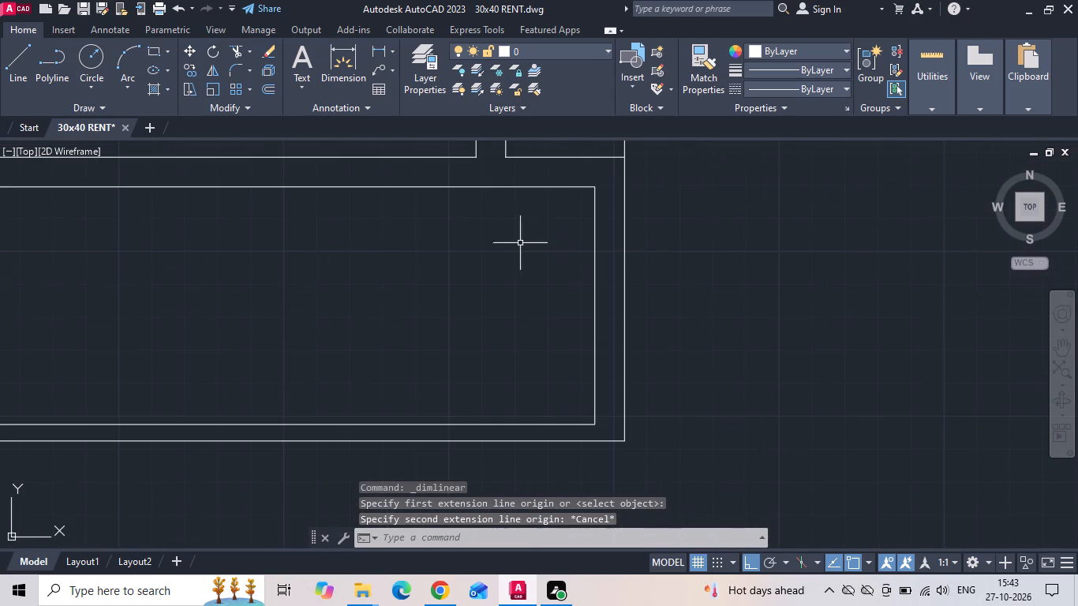
{"action": "left_click_drag", "start_coordinate": [603, 321], "coordinate": [558, 328]}
{"action": "left_click", "coordinate": [503, 330]}
{"action": "right_click", "coordinate": [502, 330]}
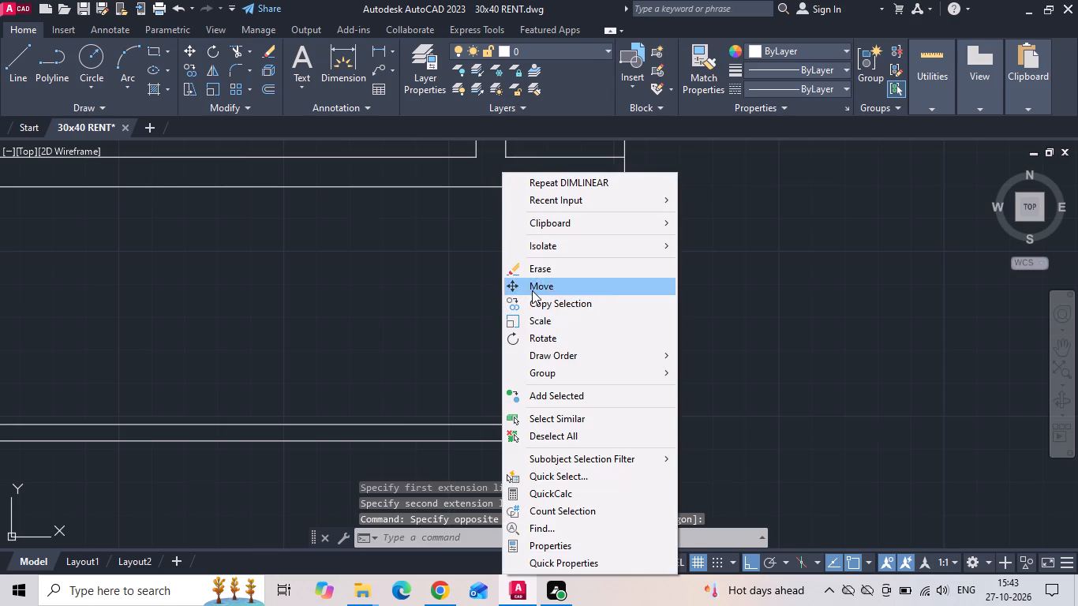
{"action": "left_click", "coordinate": [531, 297]}
{"action": "left_click_drag", "start_coordinate": [529, 300], "coordinate": [498, 305]}
{"action": "key", "text": "5"}
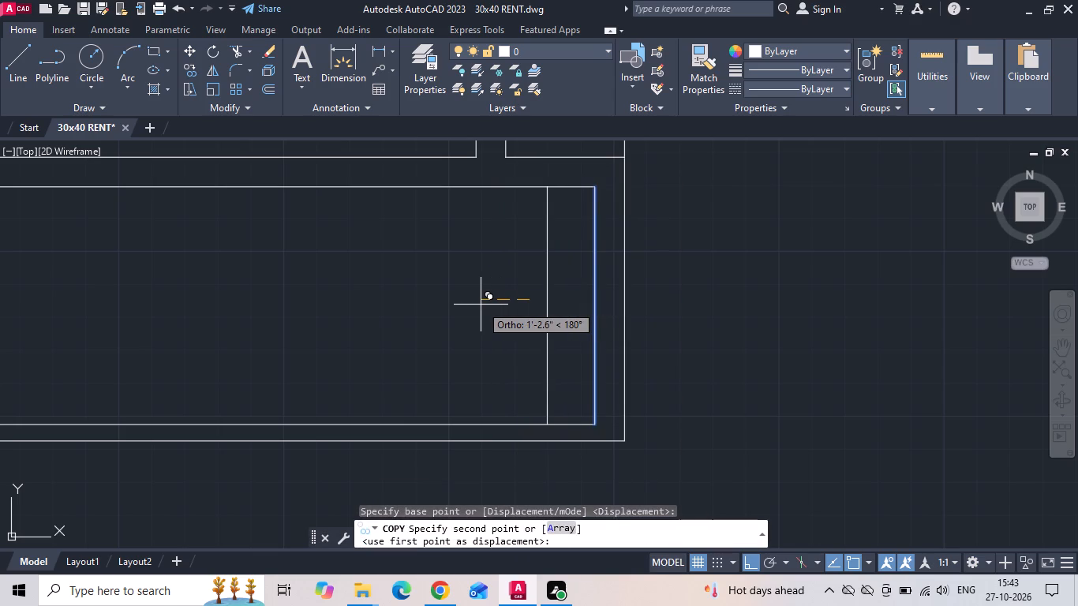
{"action": "key", "text": "apostrophe"}
{"action": "key", "text": "Return"}
{"action": "key", "text": "Escape"}
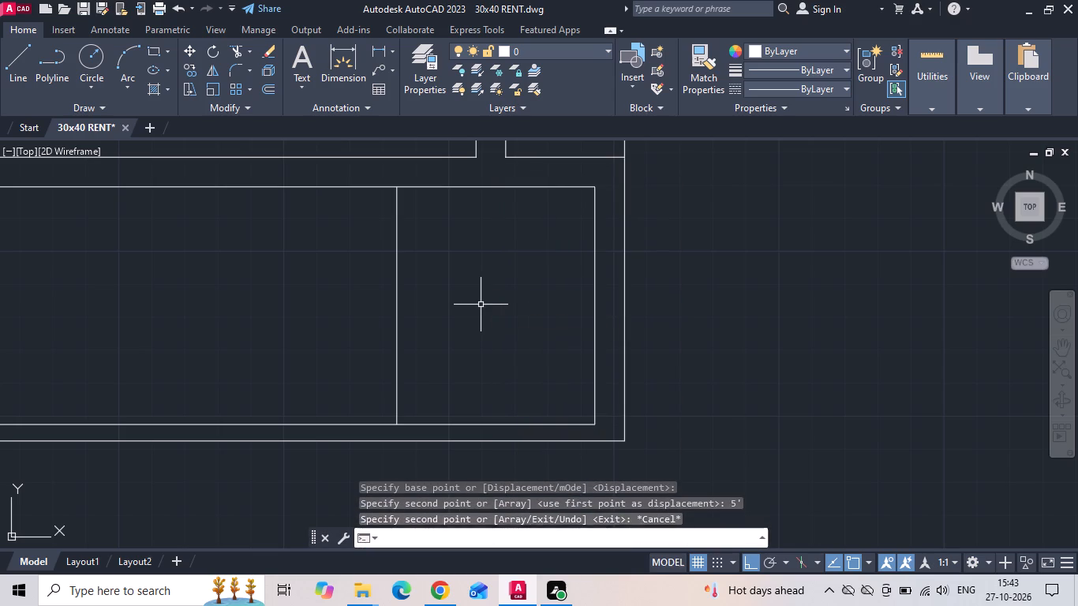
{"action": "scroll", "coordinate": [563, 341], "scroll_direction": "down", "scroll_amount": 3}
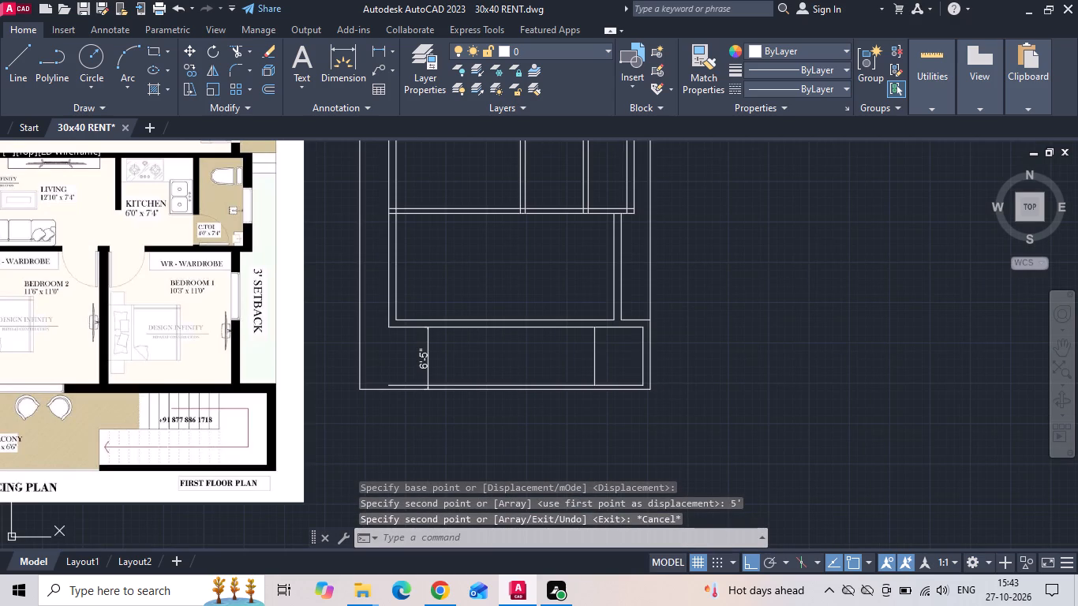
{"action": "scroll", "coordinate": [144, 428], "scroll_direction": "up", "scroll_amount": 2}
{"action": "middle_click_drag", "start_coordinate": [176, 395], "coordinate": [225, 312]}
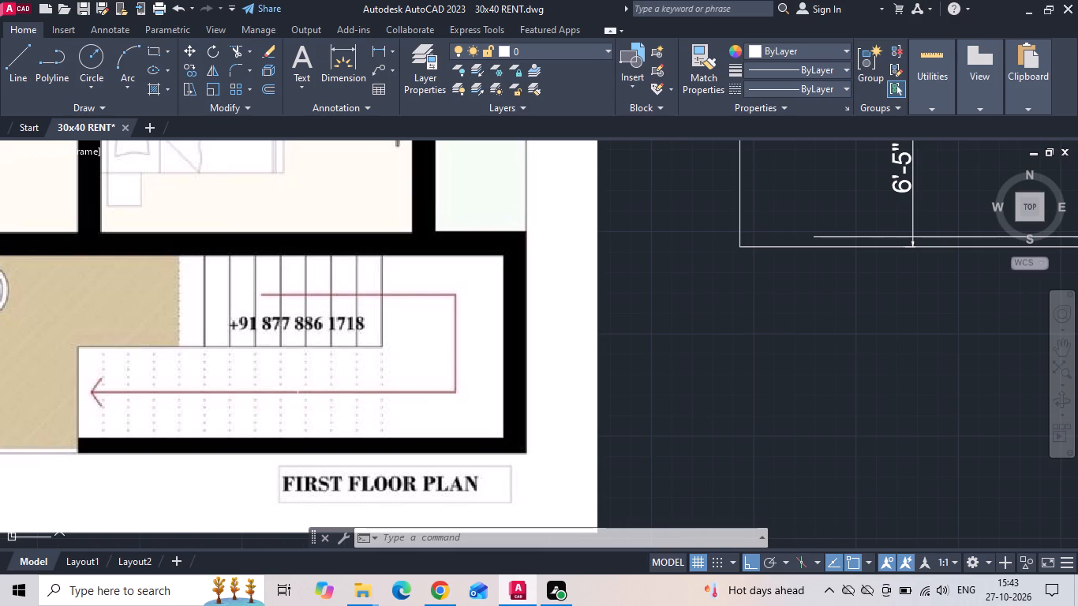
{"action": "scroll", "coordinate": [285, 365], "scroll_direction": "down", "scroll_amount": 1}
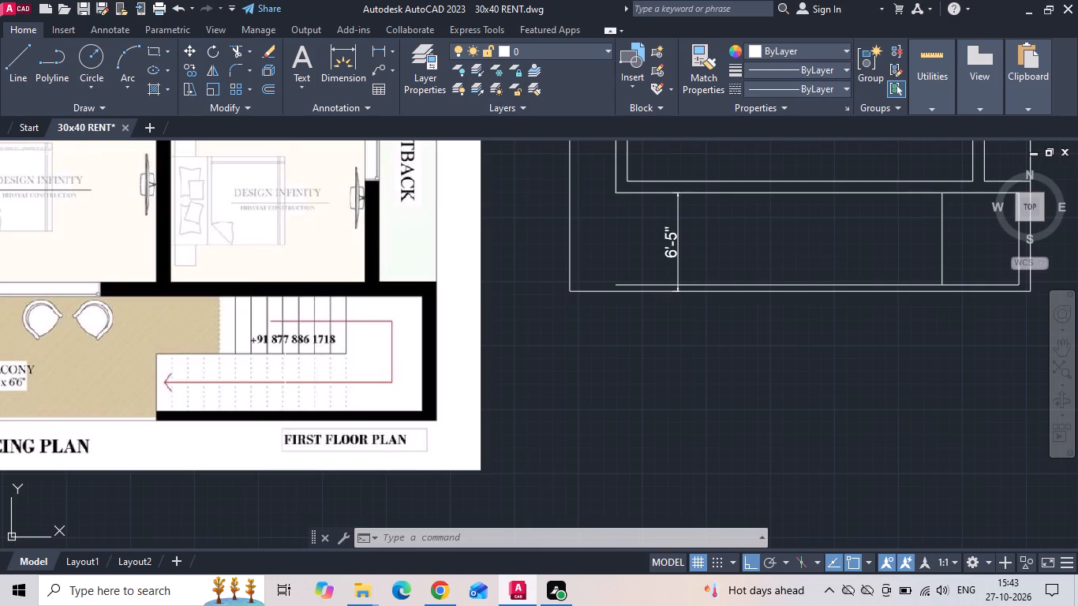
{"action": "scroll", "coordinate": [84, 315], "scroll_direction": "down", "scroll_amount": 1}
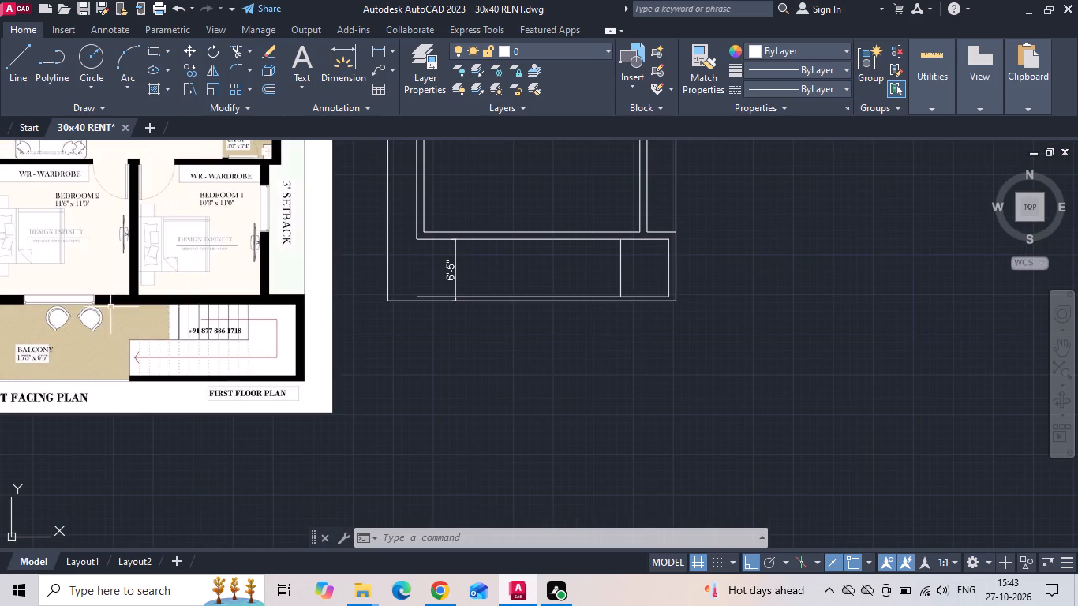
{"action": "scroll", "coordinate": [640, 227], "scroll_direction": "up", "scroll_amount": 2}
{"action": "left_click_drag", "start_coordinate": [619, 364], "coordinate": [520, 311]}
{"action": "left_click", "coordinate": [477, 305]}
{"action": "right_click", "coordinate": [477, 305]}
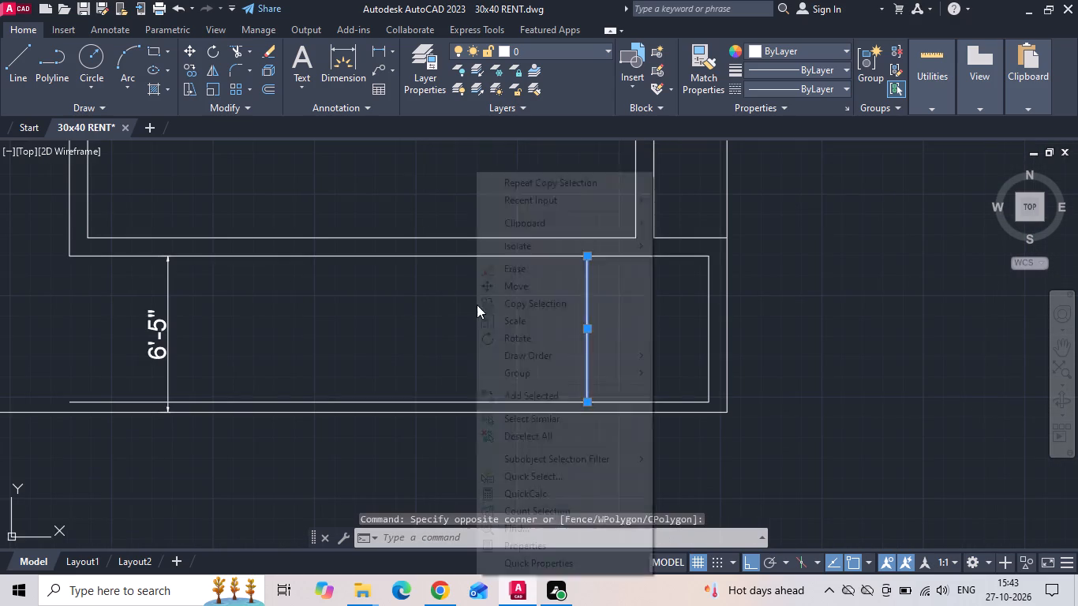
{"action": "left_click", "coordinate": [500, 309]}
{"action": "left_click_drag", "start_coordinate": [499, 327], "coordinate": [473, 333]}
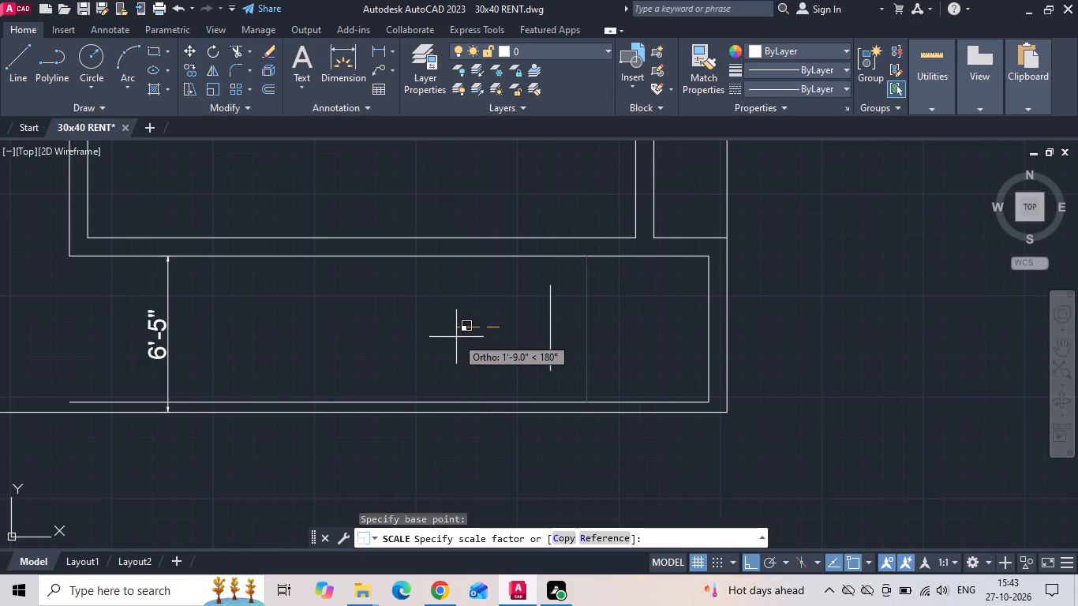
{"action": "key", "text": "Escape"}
Copy the landing edge line toward the balcony at every 10" from 10" to 120" to form the stair treads.
{"action": "left_click_drag", "start_coordinate": [626, 324], "coordinate": [582, 332]}
{"action": "left_click", "coordinate": [530, 334]}
{"action": "right_click", "coordinate": [528, 335]}
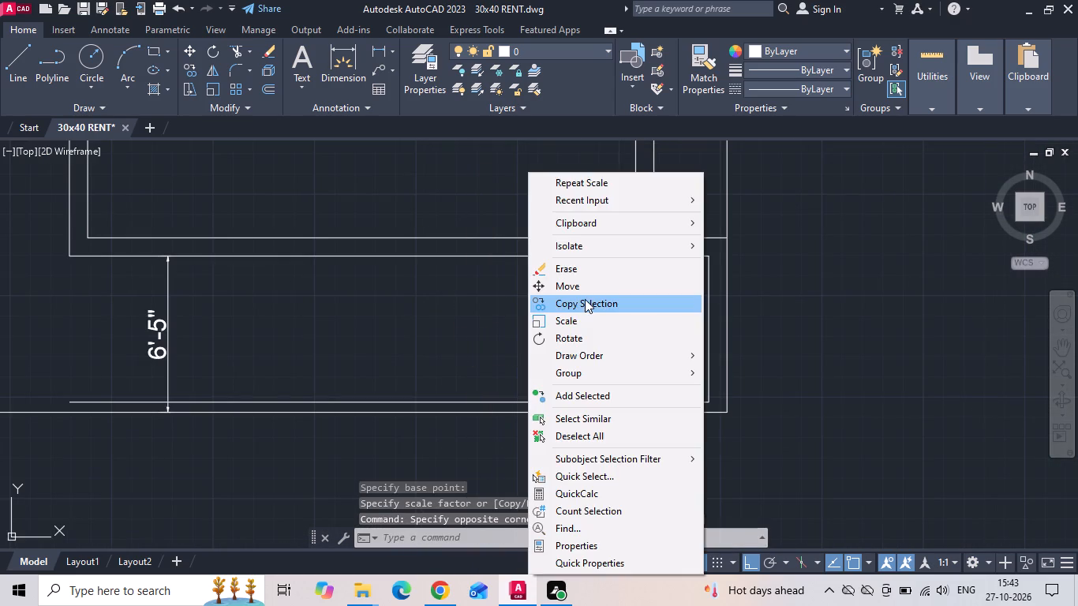
{"action": "left_click", "coordinate": [585, 299]}
{"action": "left_click_drag", "start_coordinate": [481, 310], "coordinate": [471, 312]}
{"action": "type", "text": "10"}
{"action": "key", "text": "Return"}
{"action": "type", "text": "20"}
{"action": "key", "text": "Return"}
{"action": "type", "text": "30"}
{"action": "key", "text": "Return"}
{"action": "type", "text": "40"}
{"action": "key", "text": "Return"}
{"action": "type", "text": "50"}
{"action": "key", "text": "Return"}
{"action": "type", "text": "60"}
{"action": "key", "text": "Return"}
{"action": "type", "text": "70"}
{"action": "key", "text": "Return"}
{"action": "type", "text": "80"}
{"action": "key", "text": "Return"}
{"action": "type", "text": "90"}
{"action": "key", "text": "Return"}
{"action": "type", "text": "100"}
{"action": "key", "text": "Return"}
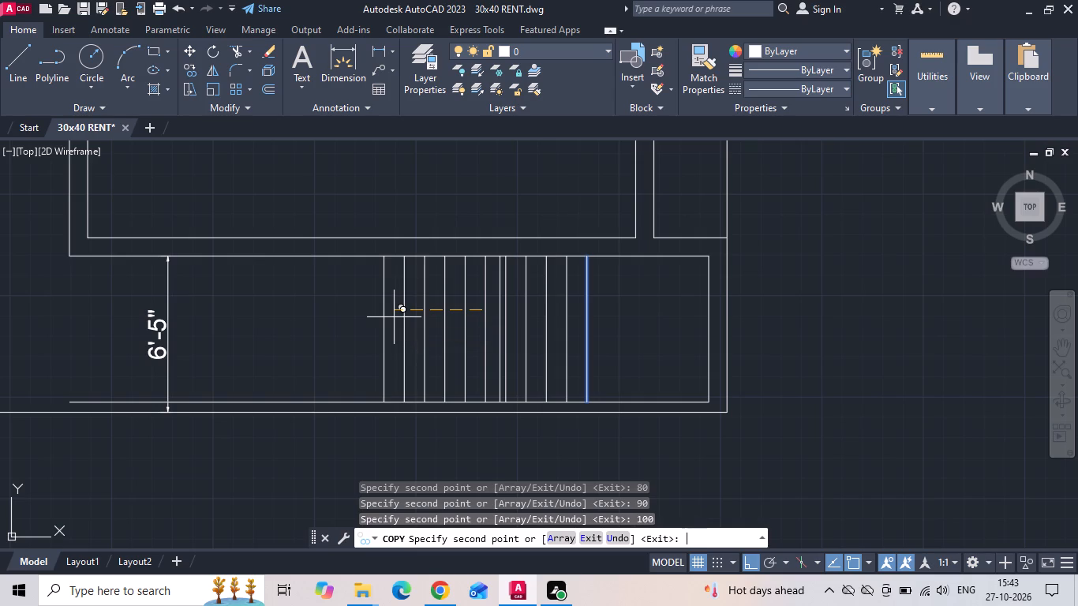
{"action": "type", "text": "110"}
{"action": "key", "text": "Return"}
{"action": "type", "text": "120"}
{"action": "key", "text": "Return"}
{"action": "key", "text": "Escape"}
Draw a horizontal line through the treads' midpoints, from the landing edge to the last tread at the balcony end.
{"action": "scroll", "coordinate": [561, 288], "scroll_direction": "down", "scroll_amount": 3}
{"action": "scroll", "coordinate": [346, 368], "scroll_direction": "up", "scroll_amount": 1}
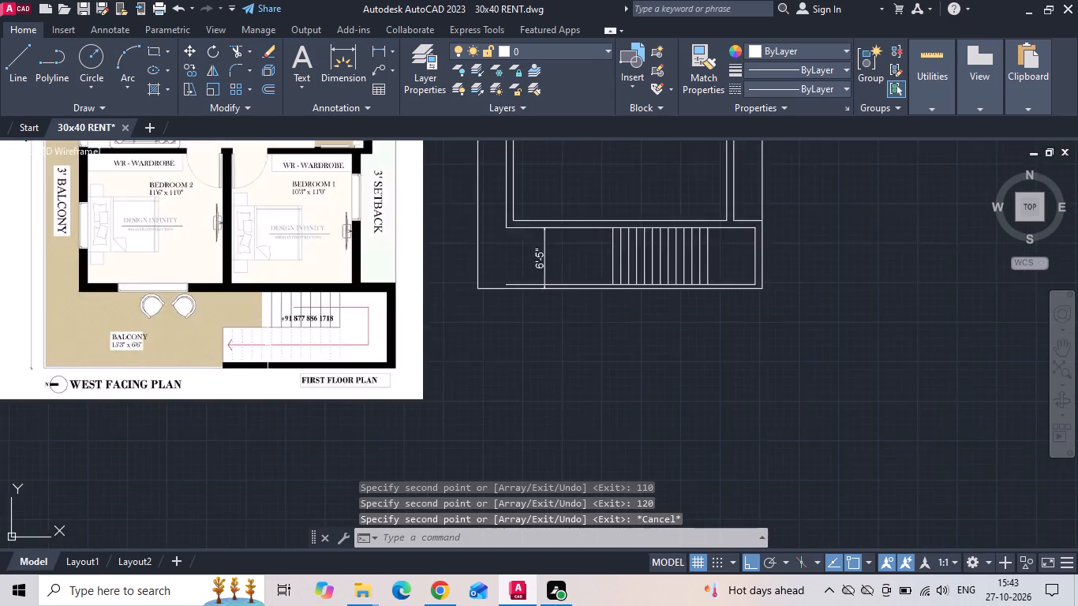
{"action": "scroll", "coordinate": [268, 347], "scroll_direction": "up", "scroll_amount": 1}
{"action": "scroll", "coordinate": [196, 306], "scroll_direction": "up", "scroll_amount": 1}
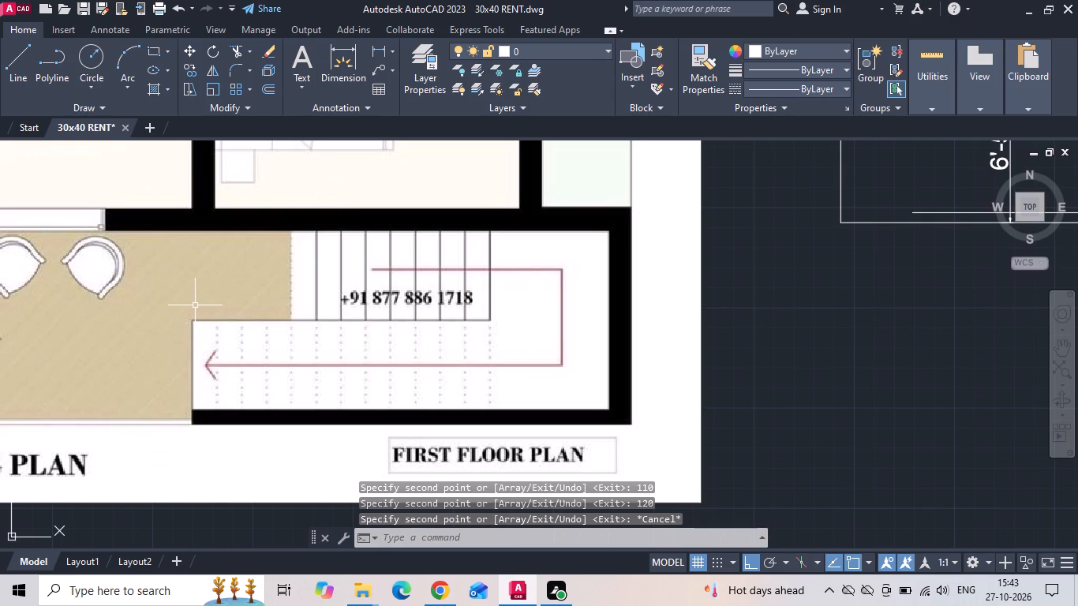
{"action": "scroll", "coordinate": [204, 351], "scroll_direction": "down", "scroll_amount": 1}
{"action": "type", "text": "L"}
{"action": "key", "text": "space"}
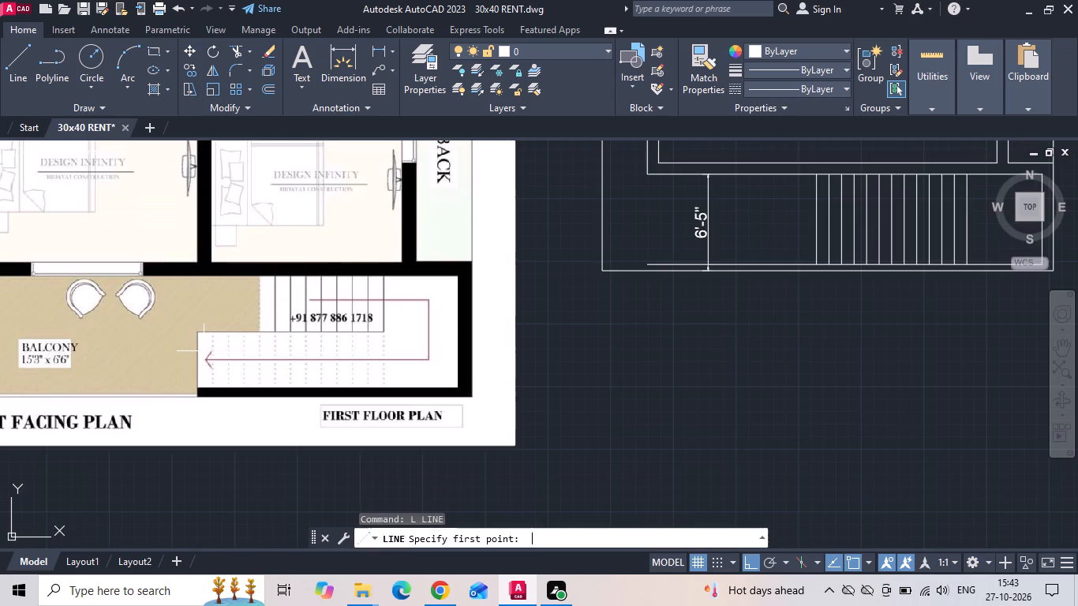
{"action": "middle_click_drag", "start_coordinate": [847, 229], "coordinate": [650, 335]}
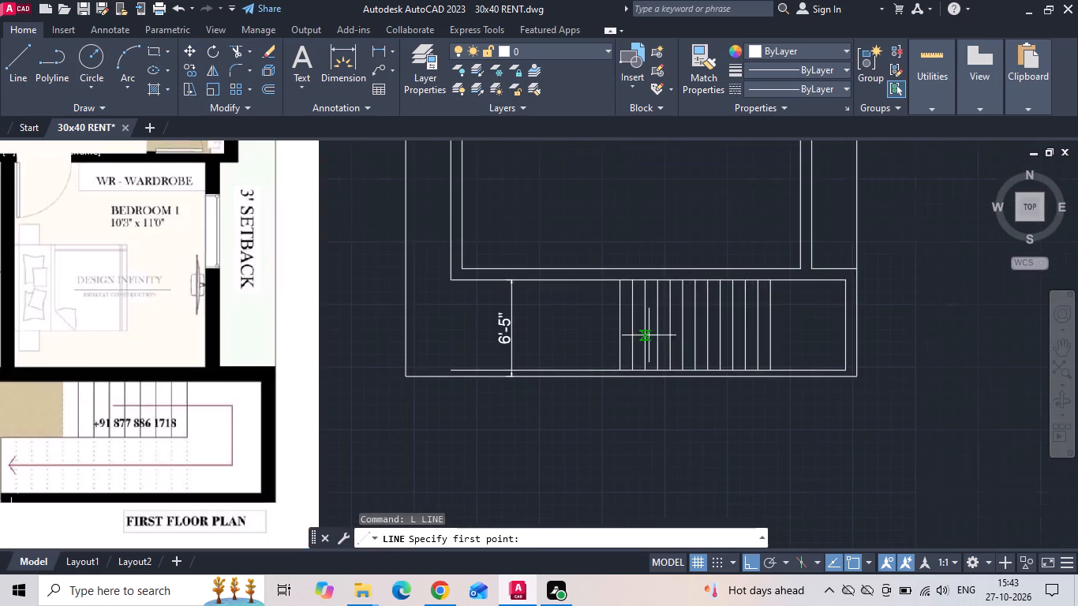
{"action": "scroll", "coordinate": [702, 342], "scroll_direction": "up", "scroll_amount": 1}
{"action": "left_click", "coordinate": [813, 311]}
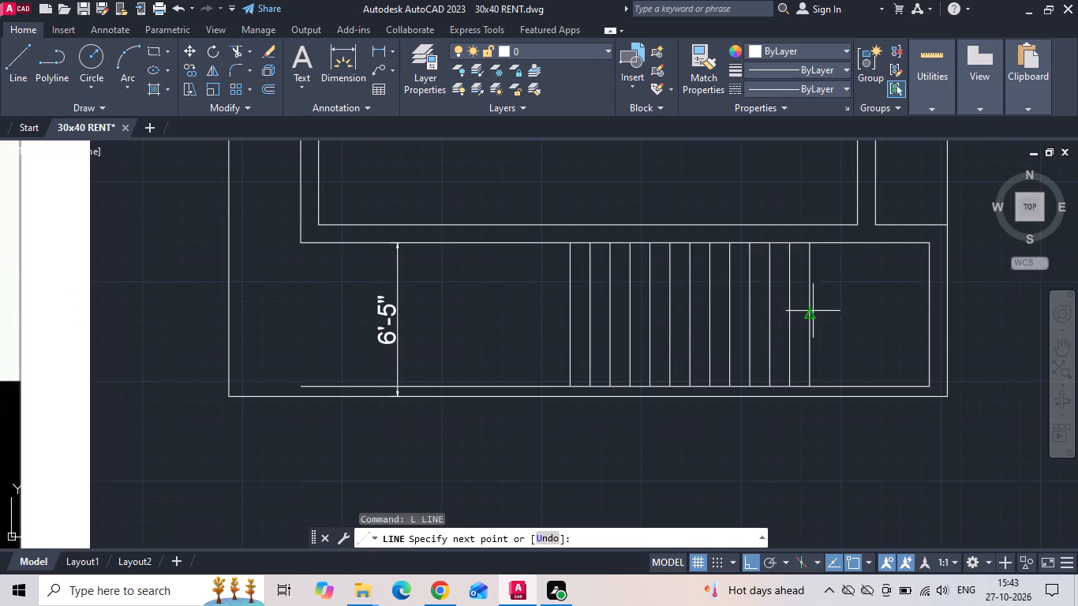
{"action": "left_click", "coordinate": [574, 312]}
{"action": "key", "text": "Escape"}
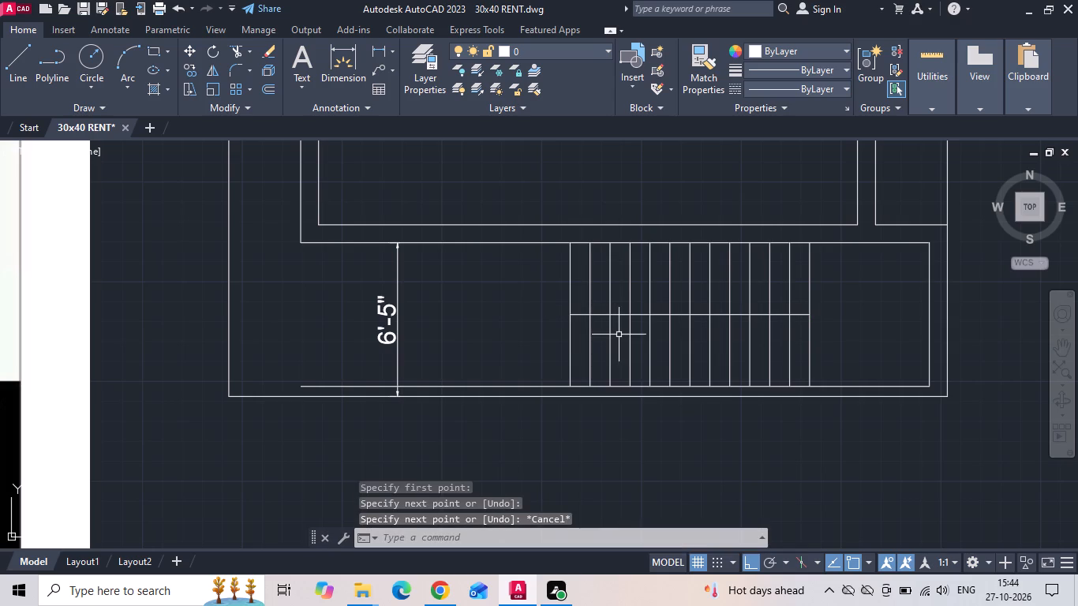
Trim the upper halves of the four treads nearest the balcony above the stair's middle line.
{"action": "key", "text": "t"}
{"action": "key", "text": "r"}
{"action": "key", "text": "space"}
{"action": "scroll", "coordinate": [643, 297], "scroll_direction": "up", "scroll_amount": 1}
{"action": "left_click_drag", "start_coordinate": [640, 287], "coordinate": [525, 286]}
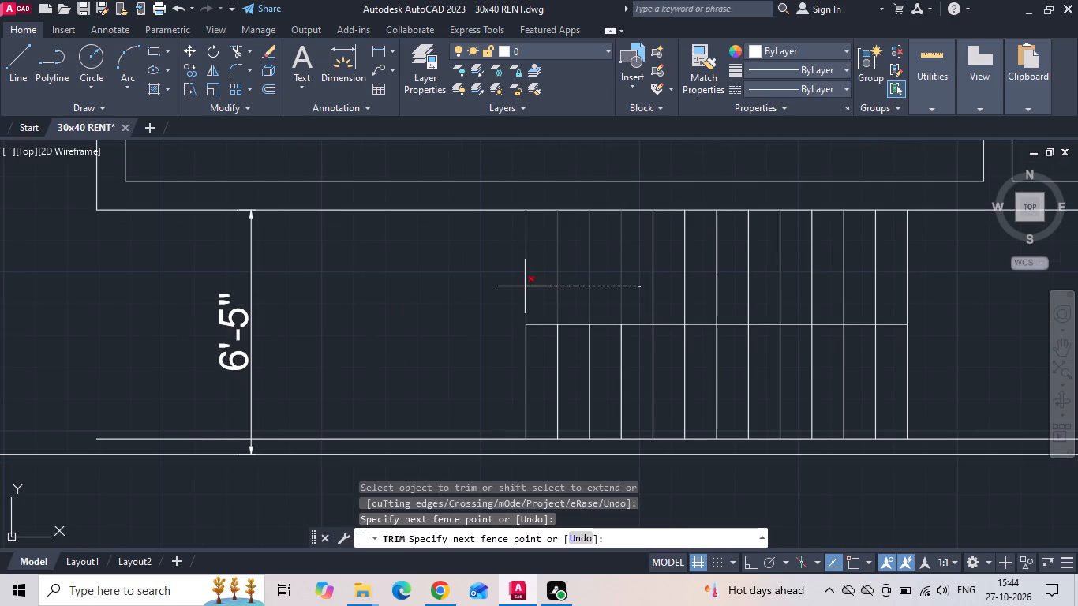
{"action": "left_click_drag", "start_coordinate": [525, 286], "coordinate": [518, 286]}
{"action": "scroll", "coordinate": [846, 306], "scroll_direction": "down", "scroll_amount": 3}
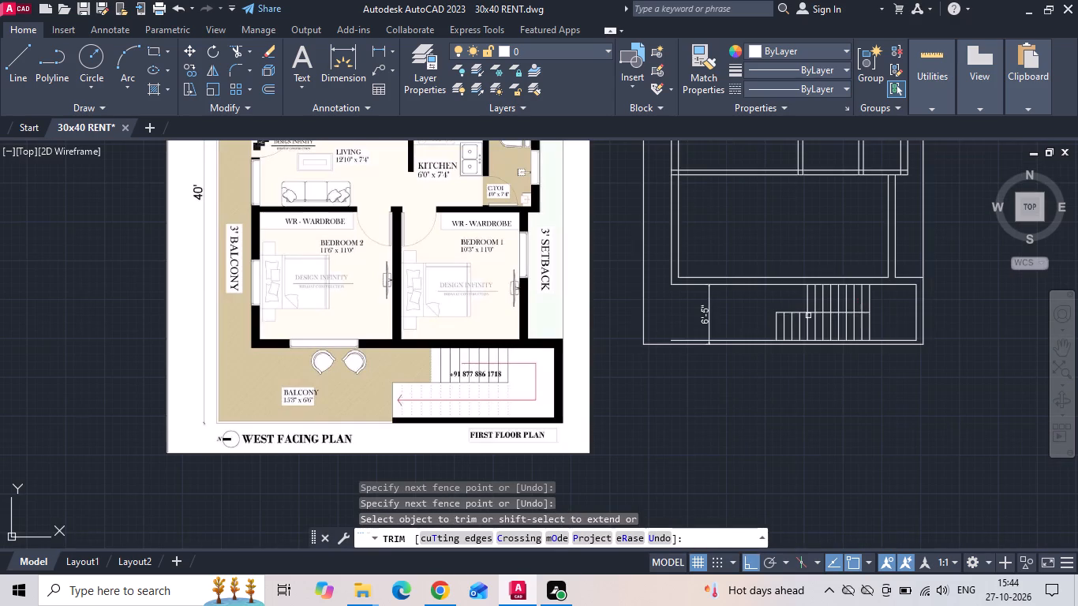
{"action": "scroll", "coordinate": [947, 322], "scroll_direction": "up", "scroll_amount": 2}
{"action": "key", "text": "Escape"}
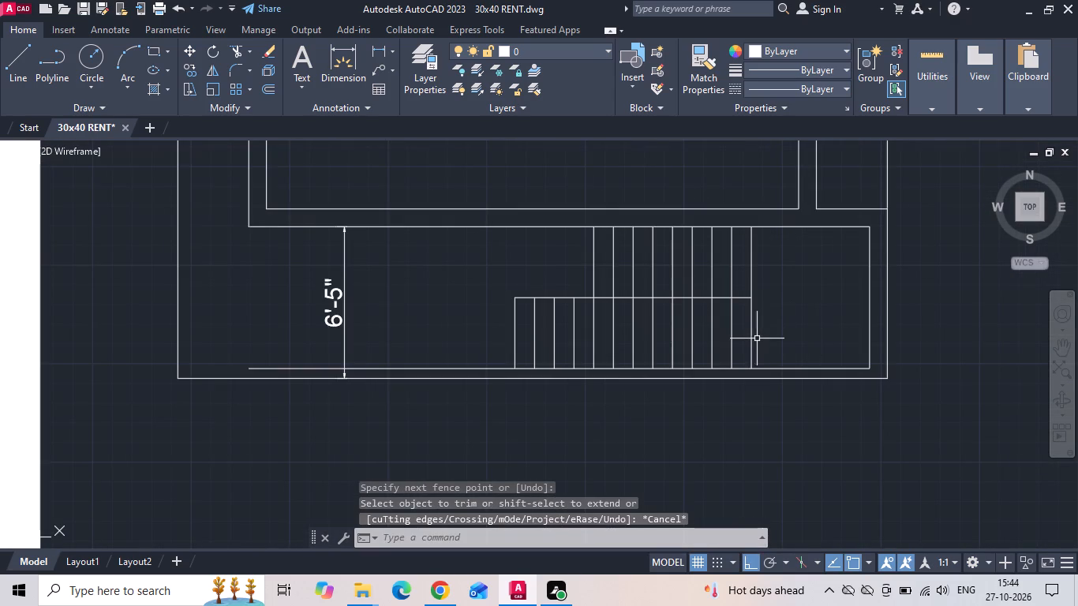
Trim away all the tread segments below the stair's middle line.
{"action": "type", "text": "TR"}
{"action": "key", "text": "space"}
{"action": "left_click_drag", "start_coordinate": [763, 337], "coordinate": [511, 342]}
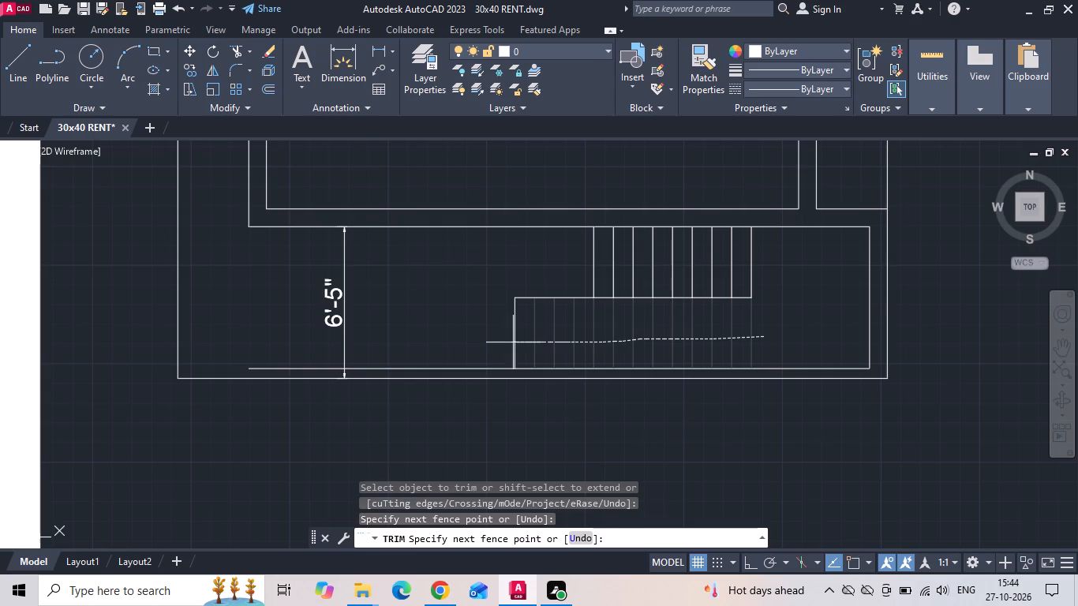
{"action": "left_click_drag", "start_coordinate": [511, 342], "coordinate": [505, 342]}
{"action": "key", "text": "Escape"}
Copy the nine upper-flight treads straight down so they start at the stair's middle line and form the lower flight.
{"action": "left_click_drag", "start_coordinate": [769, 253], "coordinate": [708, 264]}
{"action": "left_click", "coordinate": [571, 256]}
{"action": "right_click", "coordinate": [571, 256]}
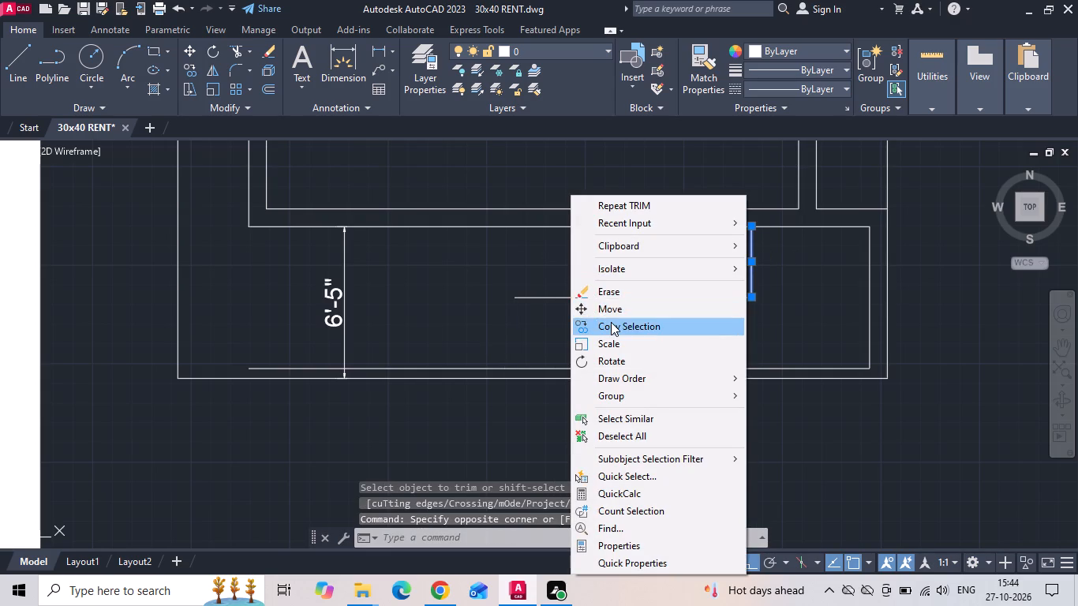
{"action": "left_click", "coordinate": [611, 323]}
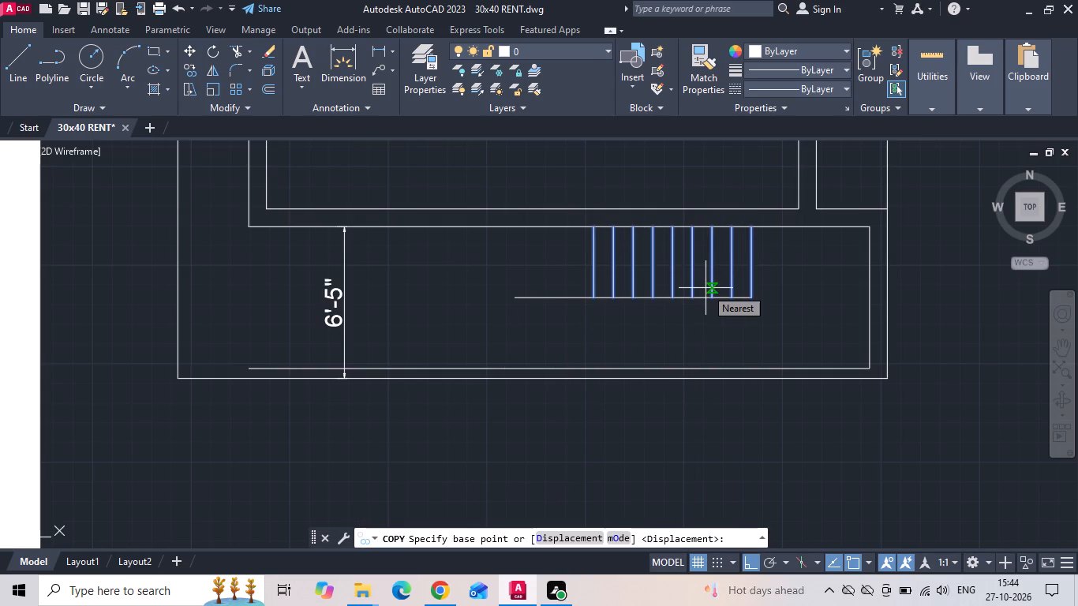
{"action": "scroll", "coordinate": [726, 247], "scroll_direction": "up", "scroll_amount": 1}
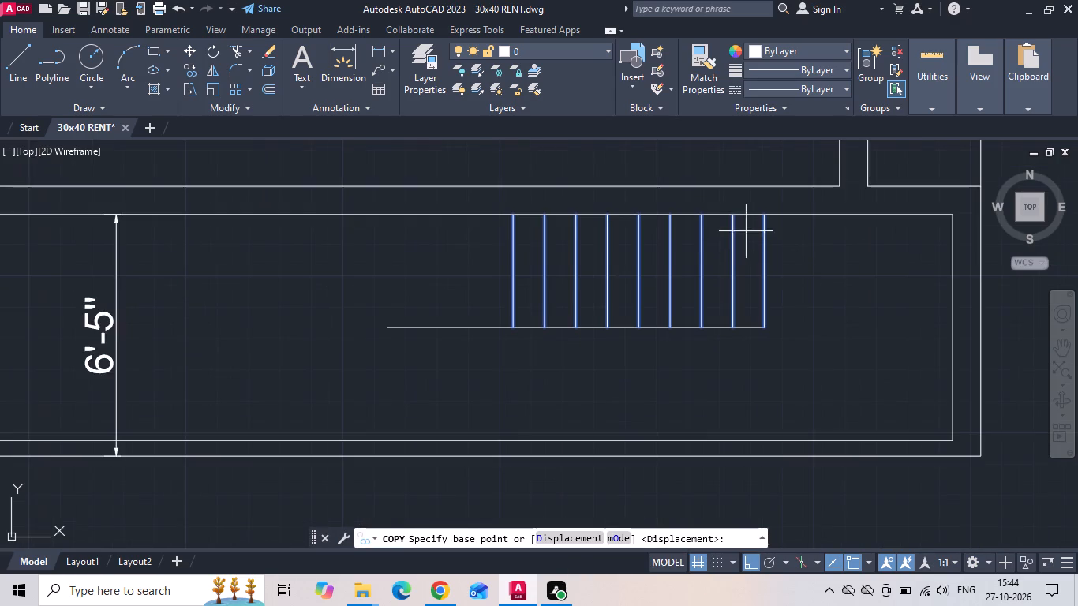
{"action": "left_click", "coordinate": [767, 212]}
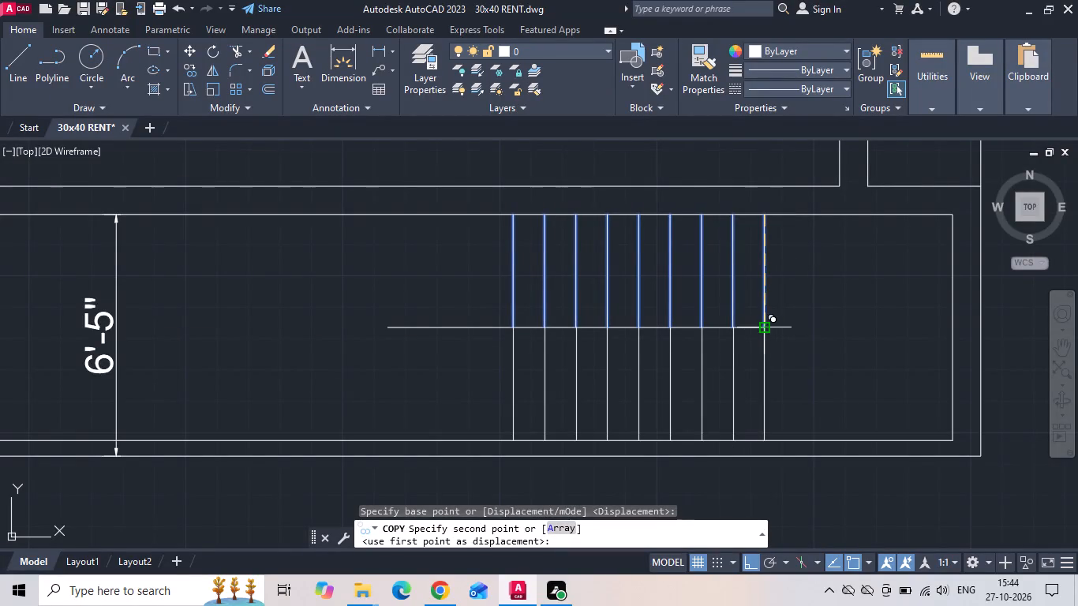
{"action": "left_click", "coordinate": [769, 321]}
{"action": "key", "text": "Escape"}
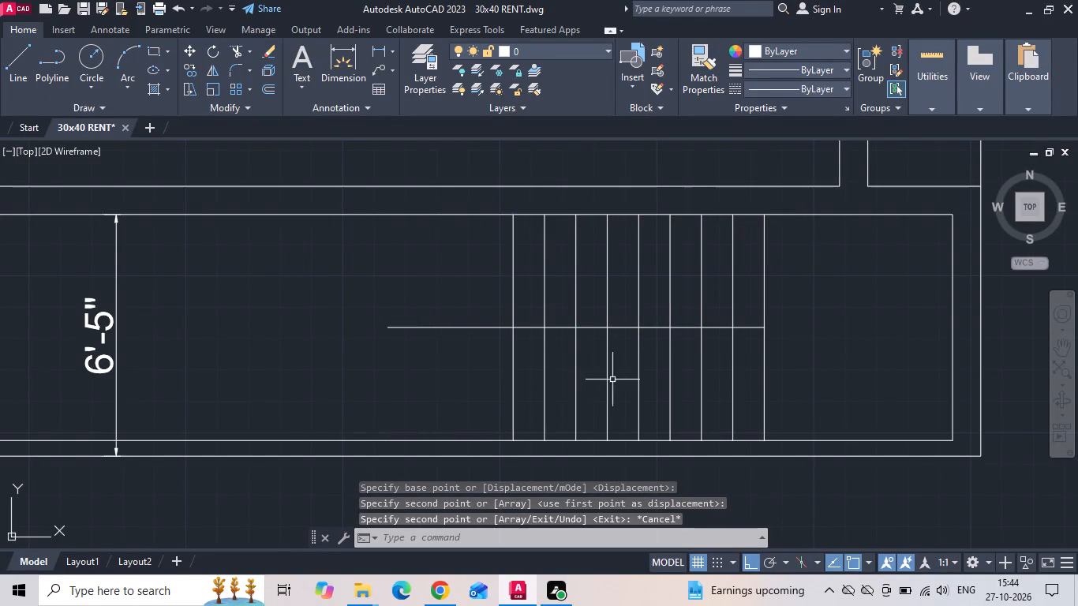
Copy the four lower-flight treads nearest the balcony toward it, placing the copied group's last tread on the flight's current end tread.
{"action": "left_click_drag", "start_coordinate": [616, 383], "coordinate": [485, 395]}
{"action": "left_click", "coordinate": [436, 387]}
{"action": "right_click", "coordinate": [435, 387]}
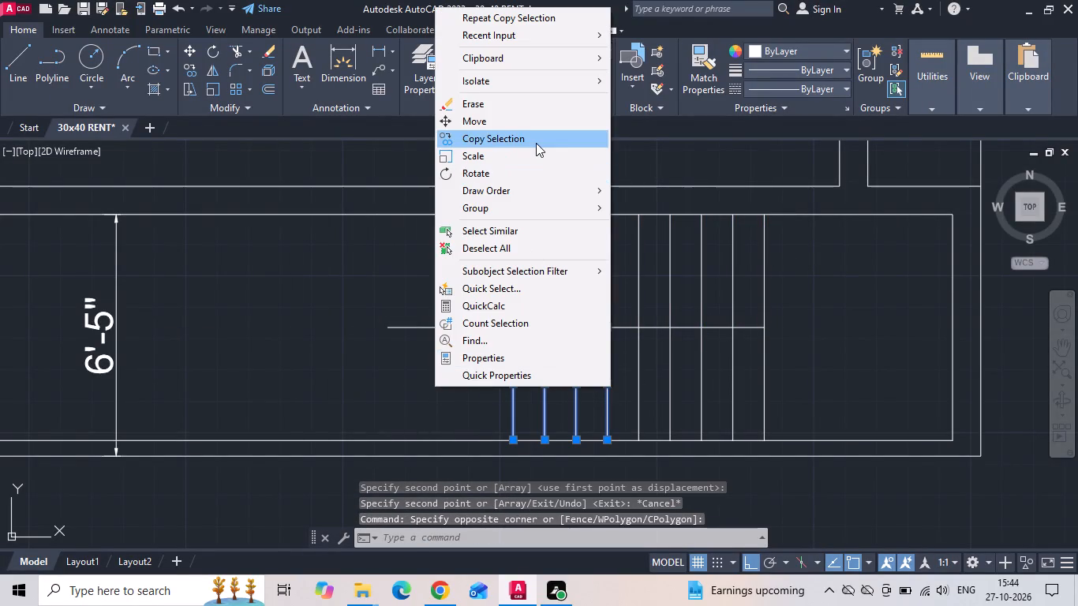
{"action": "left_click", "coordinate": [536, 143]}
{"action": "left_click", "coordinate": [606, 327]}
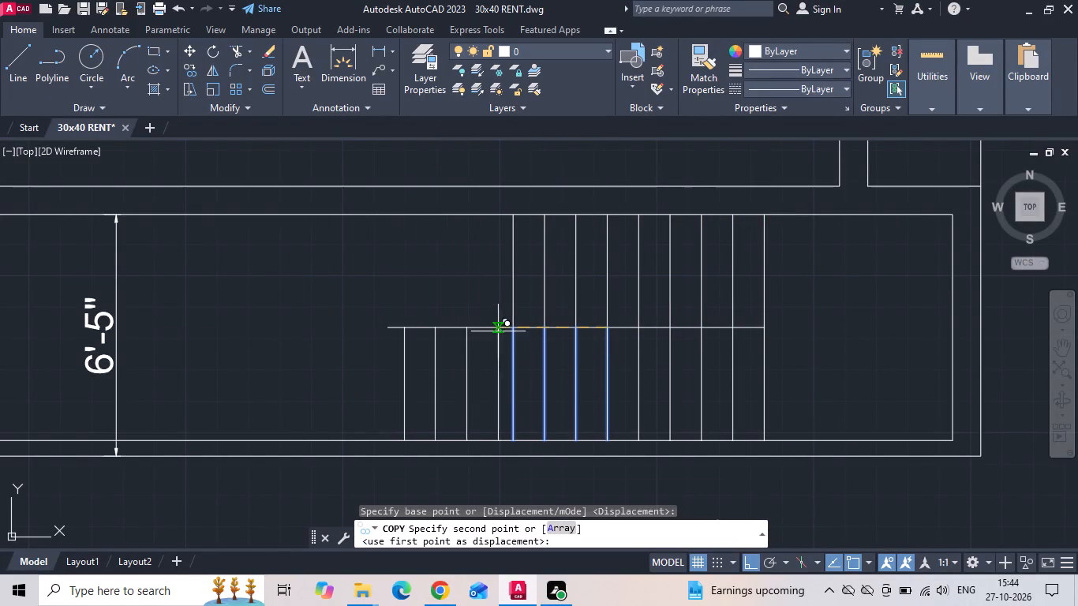
{"action": "left_click", "coordinate": [515, 324]}
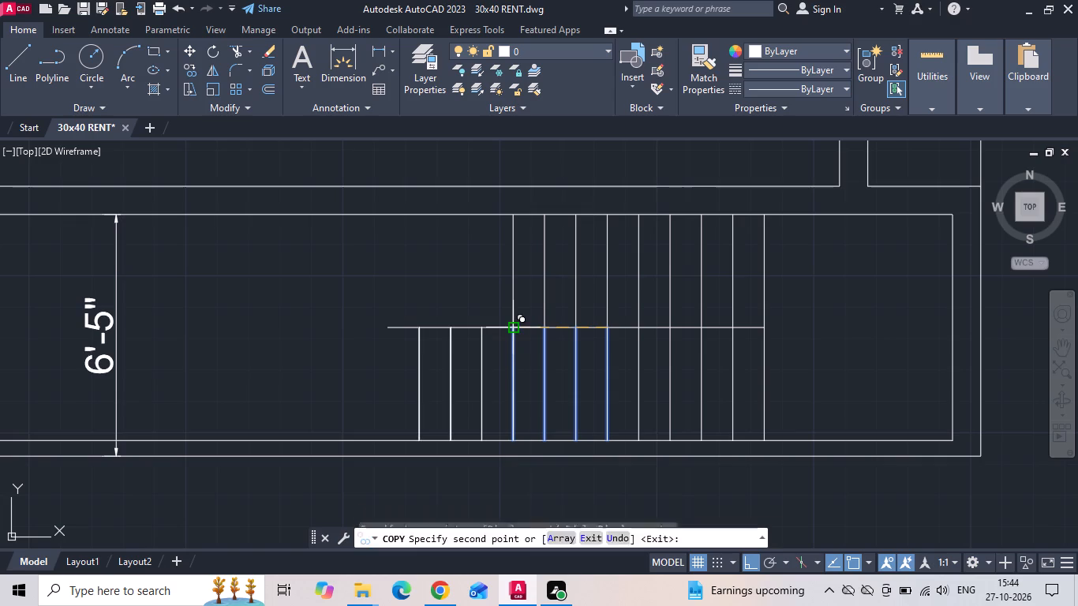
{"action": "key", "text": "Escape"}
Erase the duplicate tread line where the copied group overlaps the lower flight.
{"action": "left_click", "coordinate": [514, 340]}
{"action": "key", "text": "Delete"}
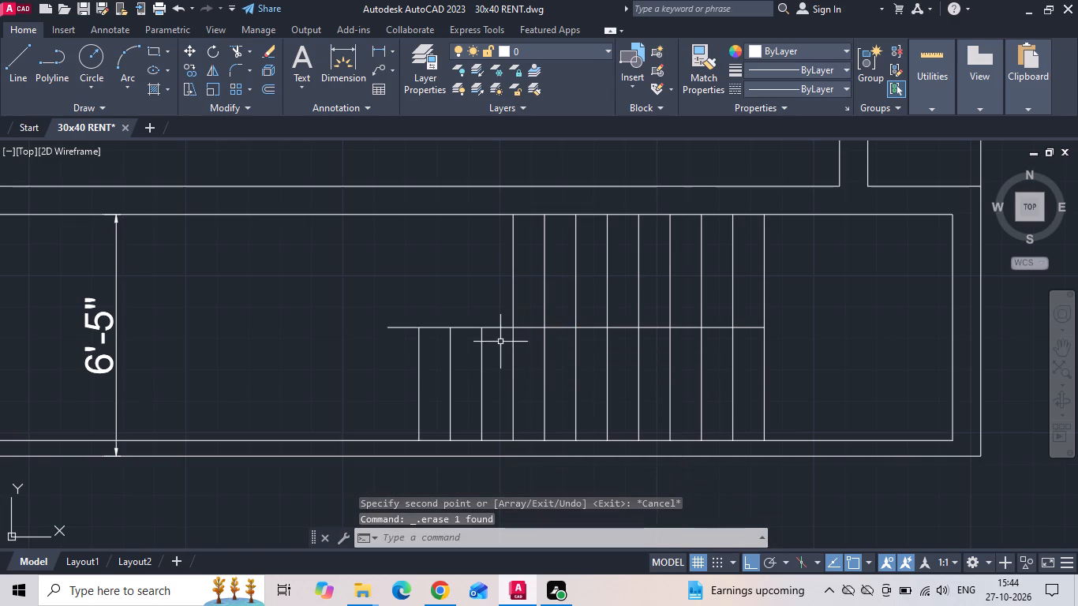
Copy the lower flight's end tread to the free end of the stair's middle line on the balcony side.
{"action": "left_click_drag", "start_coordinate": [426, 356], "coordinate": [404, 357]}
{"action": "left_click", "coordinate": [369, 357]}
{"action": "right_click", "coordinate": [369, 357]}
{"action": "left_click", "coordinate": [389, 309]}
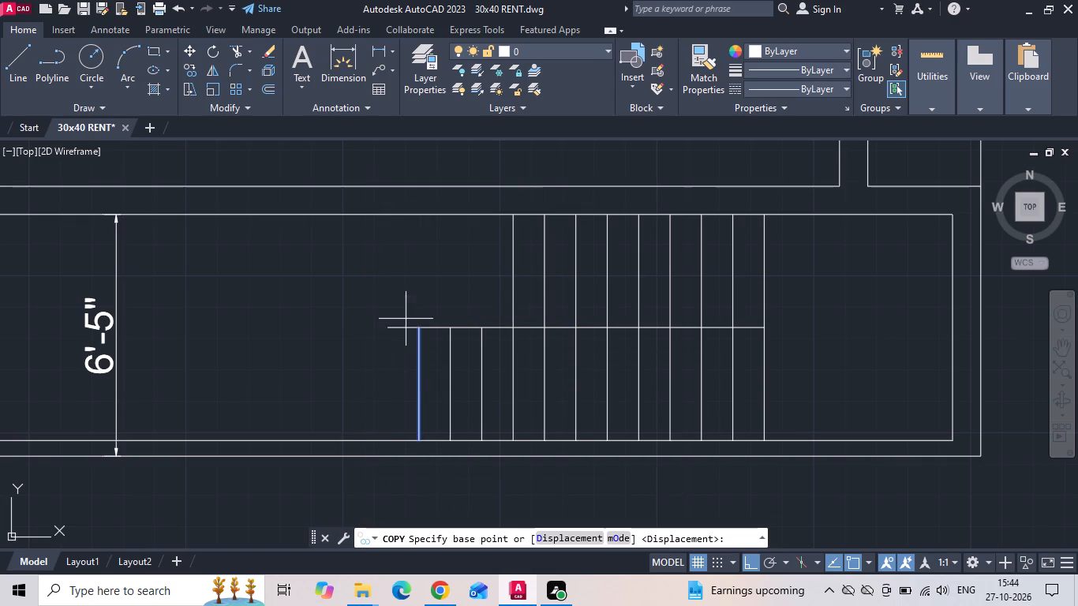
{"action": "scroll", "coordinate": [408, 320], "scroll_direction": "up", "scroll_amount": 1}
{"action": "left_click", "coordinate": [421, 331]}
{"action": "left_click", "coordinate": [376, 328]}
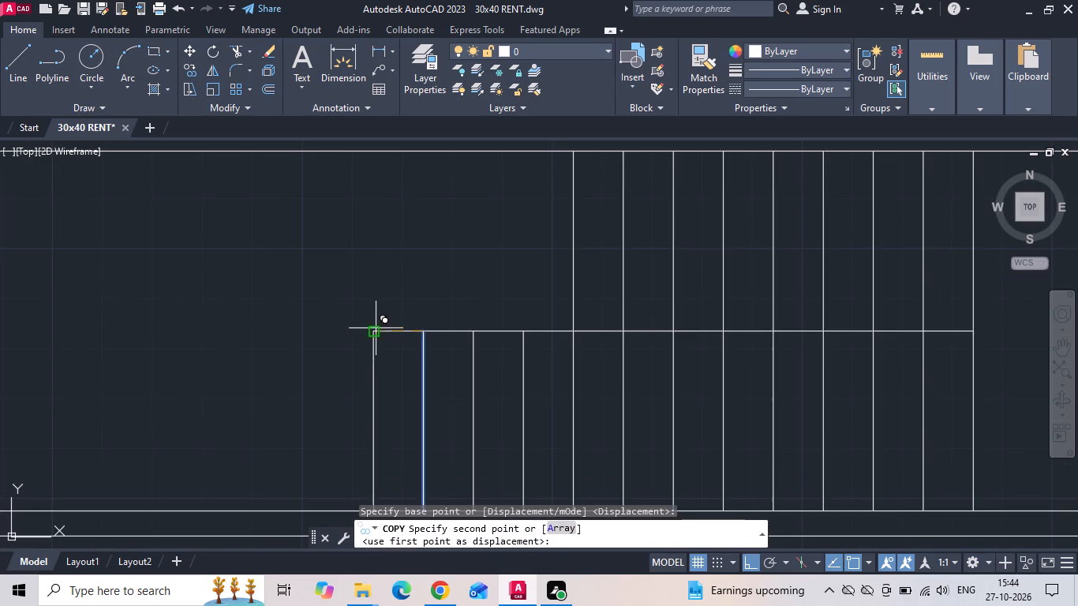
{"action": "key", "text": "Escape"}
Load the ACAD_ISO02W100 ISO dash linetype into the drawing.
{"action": "scroll", "coordinate": [384, 323], "scroll_direction": "down", "scroll_amount": 1}
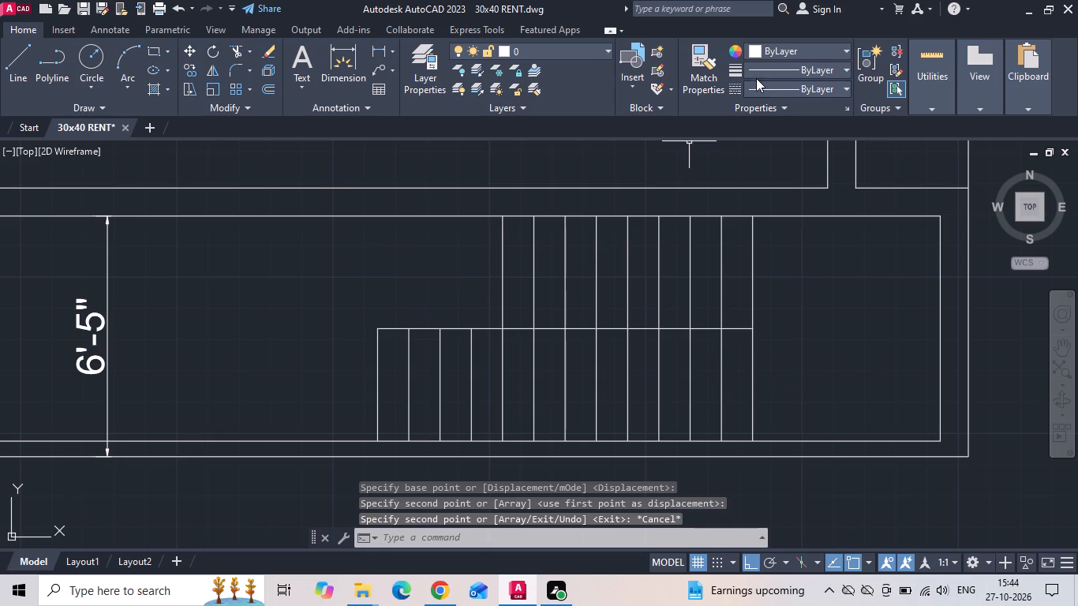
{"action": "left_click", "coordinate": [754, 86]}
{"action": "left_click", "coordinate": [772, 166]}
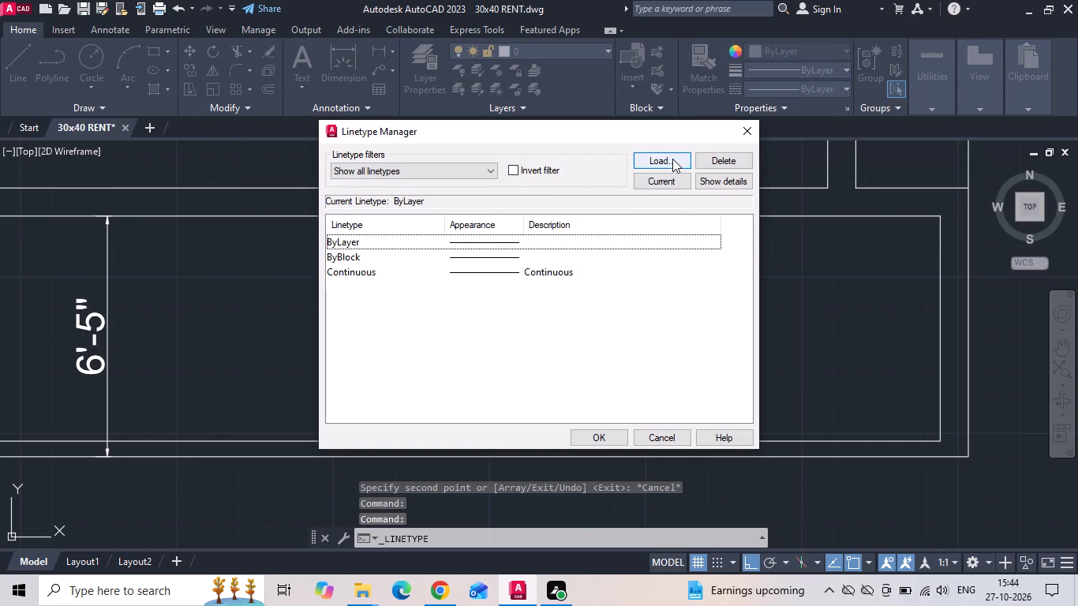
{"action": "left_click", "coordinate": [672, 158]}
{"action": "left_click", "coordinate": [522, 261]}
{"action": "left_click", "coordinate": [470, 395]}
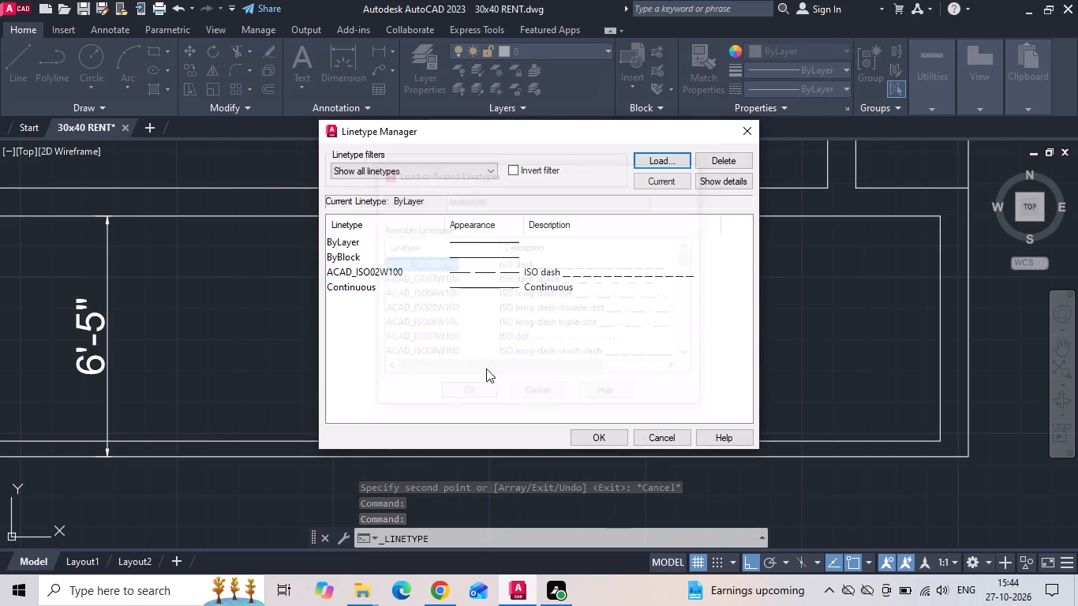
{"action": "left_click", "coordinate": [522, 268]}
{"action": "left_click", "coordinate": [582, 438]}
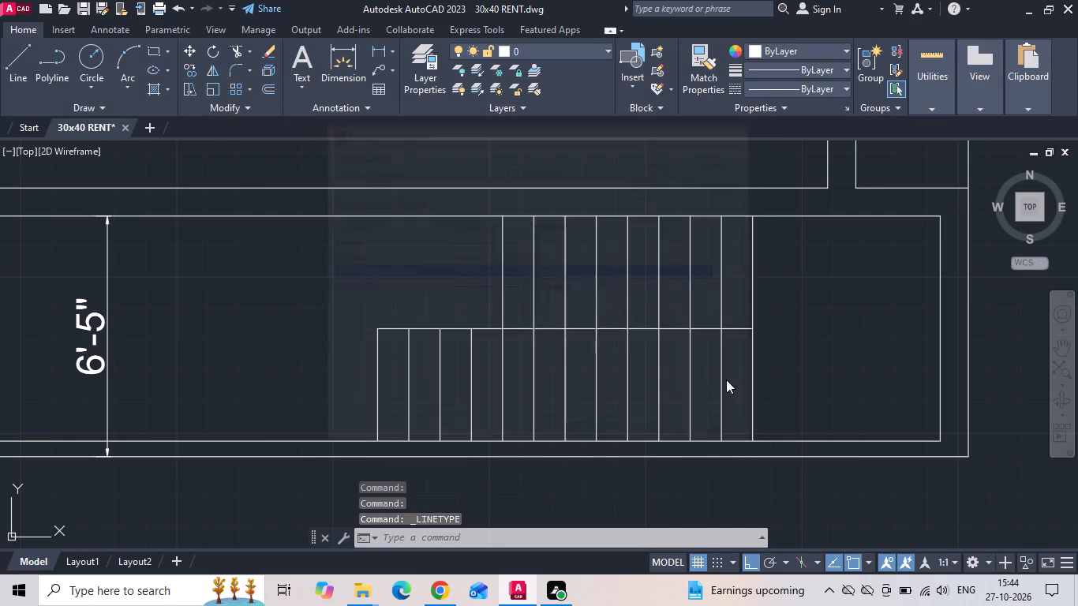
Apply the ACAD_ISO02W100 dashed linetype to all the lower-flight treads.
{"action": "left_click_drag", "start_coordinate": [805, 385], "coordinate": [692, 383]}
{"action": "left_click", "coordinate": [331, 379]}
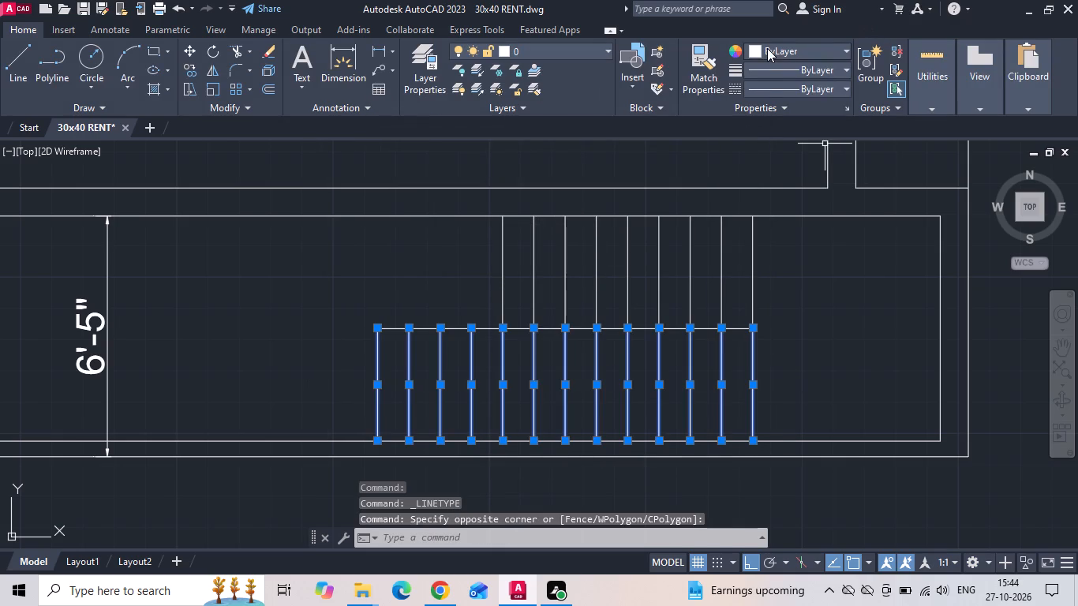
{"action": "left_click", "coordinate": [765, 88]}
{"action": "left_click", "coordinate": [764, 145]}
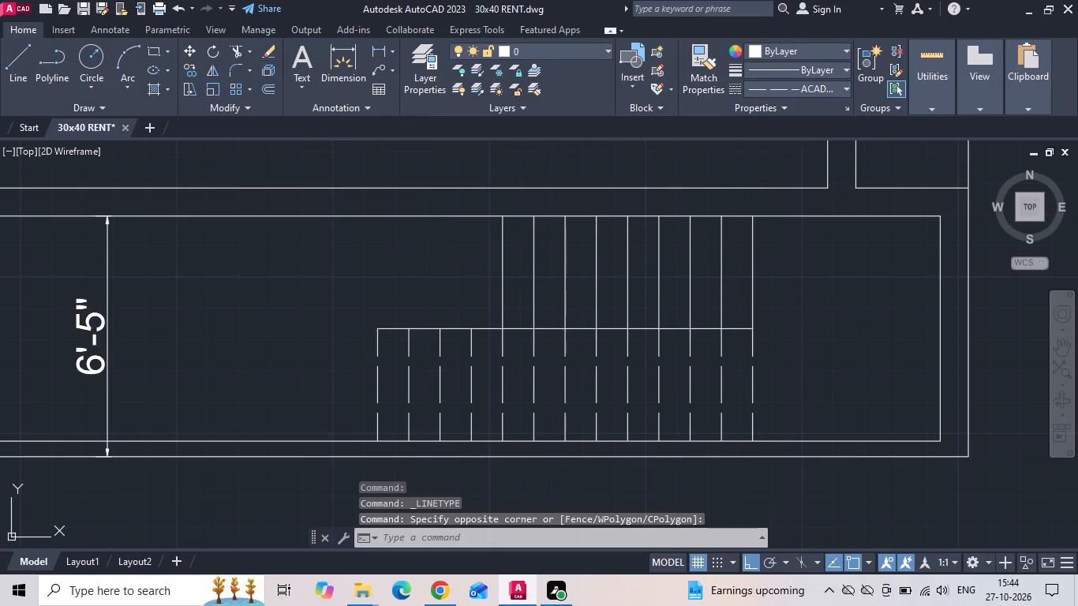
Set the linetype scale of the dashed lower-flight treads to 0.5.
{"action": "right_click", "coordinate": [673, 350]}
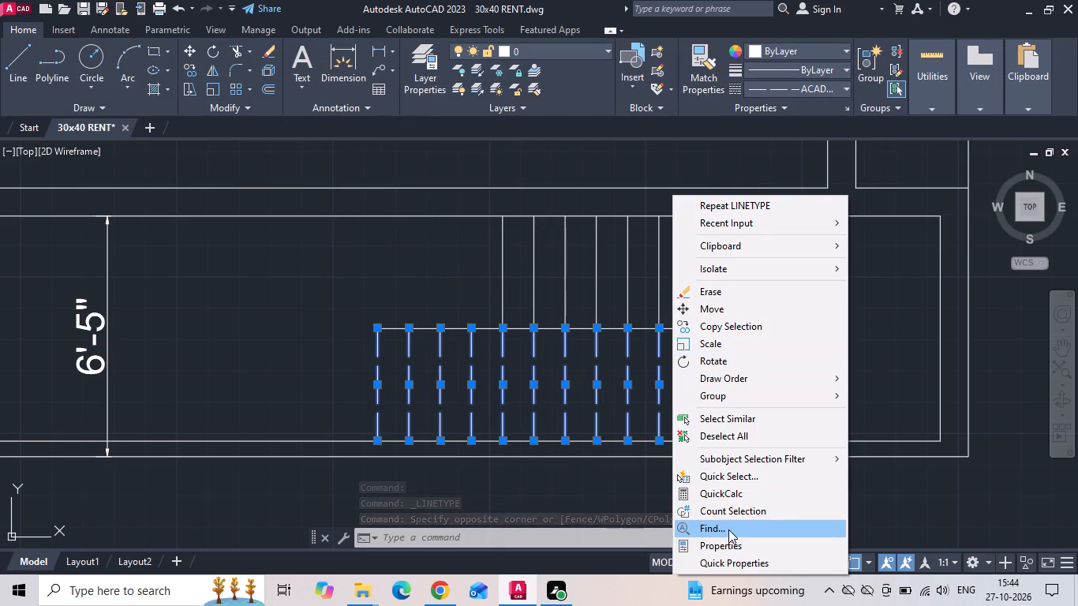
{"action": "left_click", "coordinate": [728, 542]}
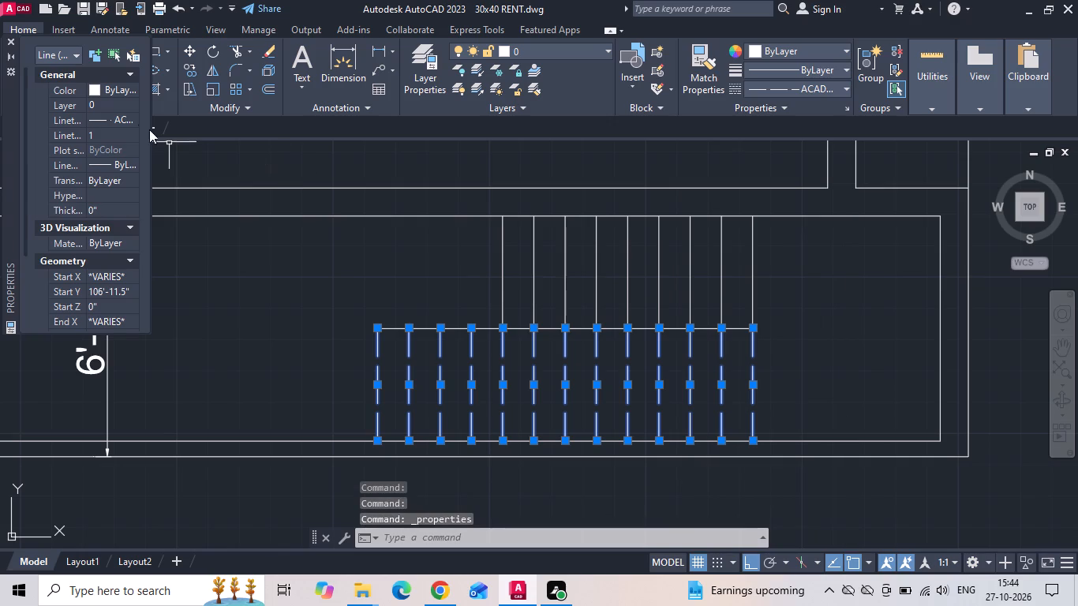
{"action": "left_click", "coordinate": [113, 137]}
{"action": "type", "text": ".5"}
{"action": "key", "text": "Return"}
{"action": "key", "text": "Escape"}
{"action": "key", "text": "Escape"}
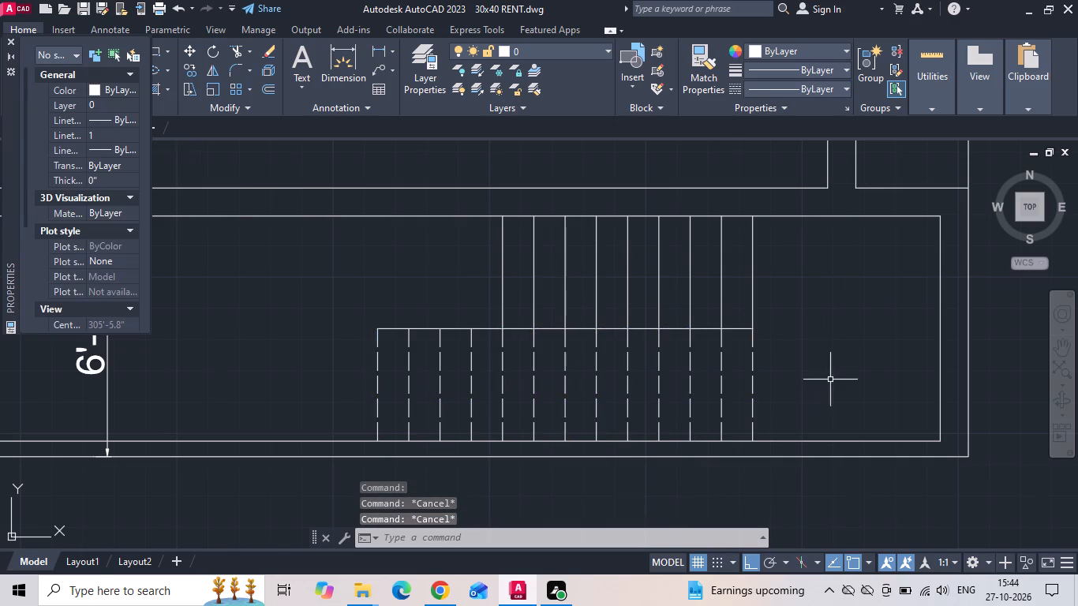
Draw a horizontal line from the midpoint of the upper flight's first tread, across the treads, and partway into the landing.
{"action": "scroll", "coordinate": [833, 380], "scroll_direction": "down", "scroll_amount": 3}
{"action": "middle_click_drag", "start_coordinate": [404, 432], "coordinate": [387, 399]}
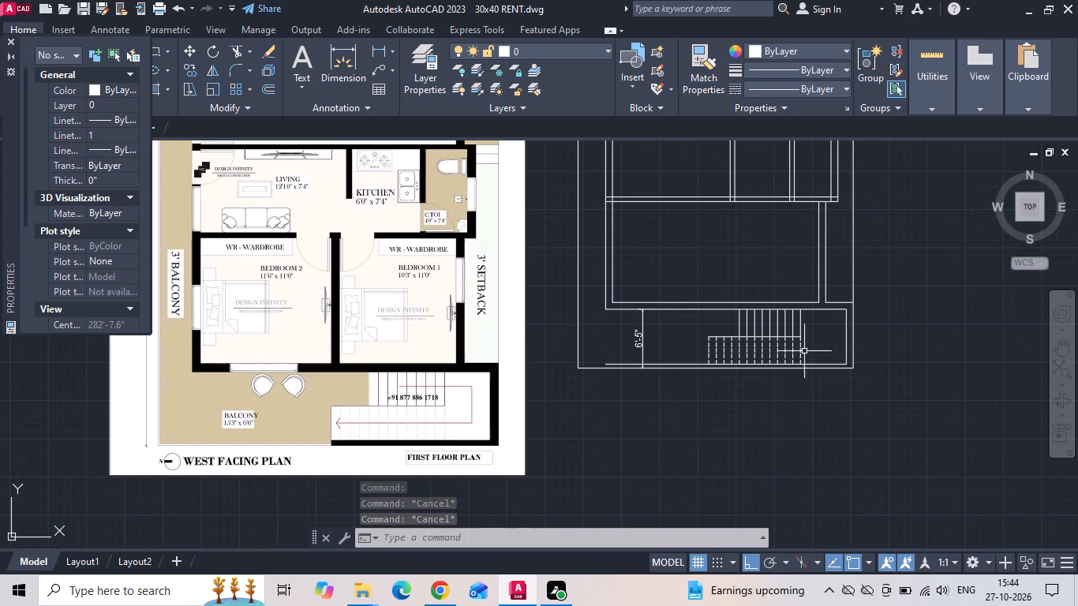
{"action": "scroll", "coordinate": [810, 345], "scroll_direction": "up", "scroll_amount": 1}
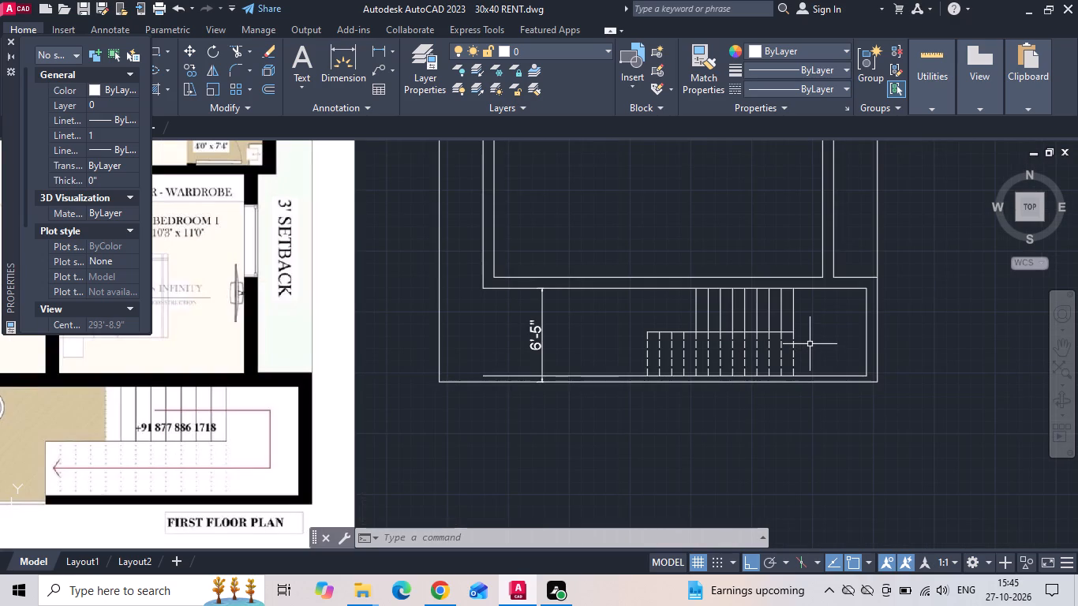
{"action": "type", "text": "L"}
{"action": "key", "text": "space"}
{"action": "scroll", "coordinate": [810, 334], "scroll_direction": "up", "scroll_amount": 2}
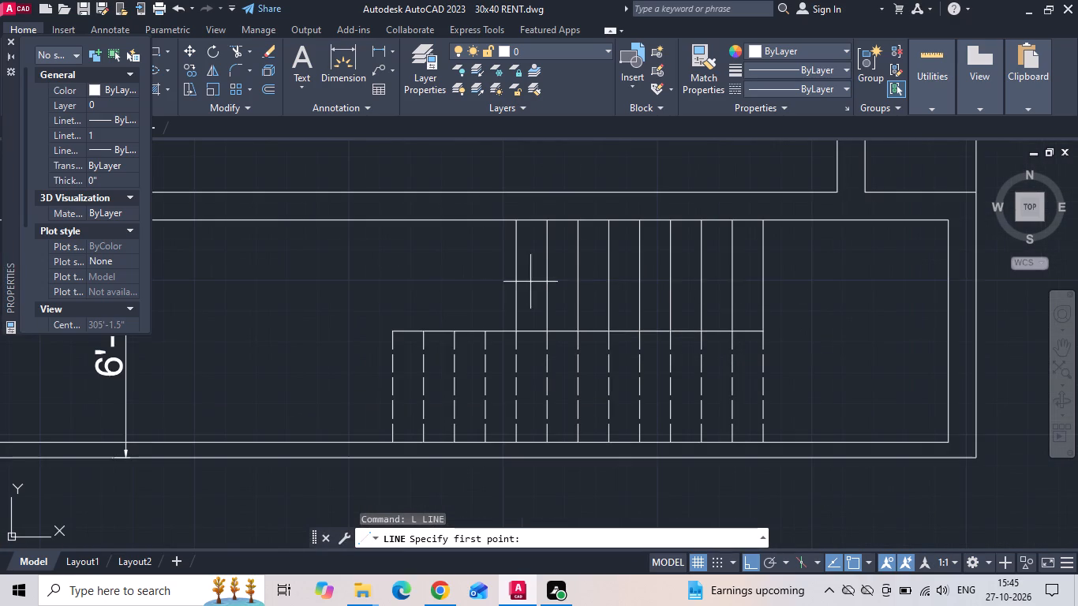
{"action": "left_click_drag", "start_coordinate": [514, 277], "coordinate": [525, 280]}
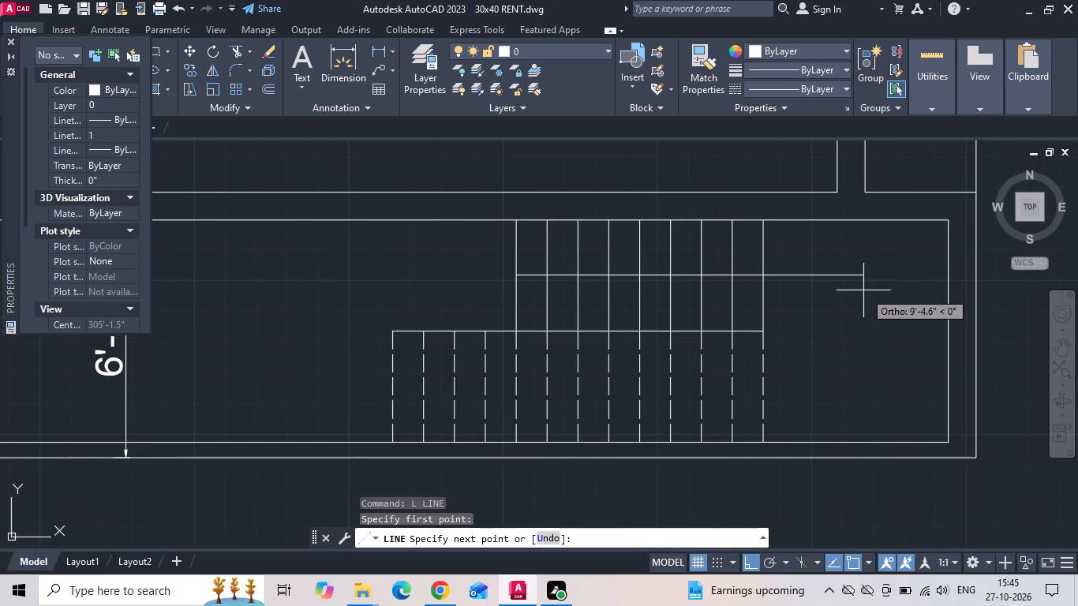
{"action": "left_click", "coordinate": [823, 279]}
{"action": "key", "text": "Escape"}
Copy the inner wall line at the landing's end 2'6" toward the treads.
{"action": "middle_click_drag", "start_coordinate": [843, 290], "coordinate": [840, 290]}
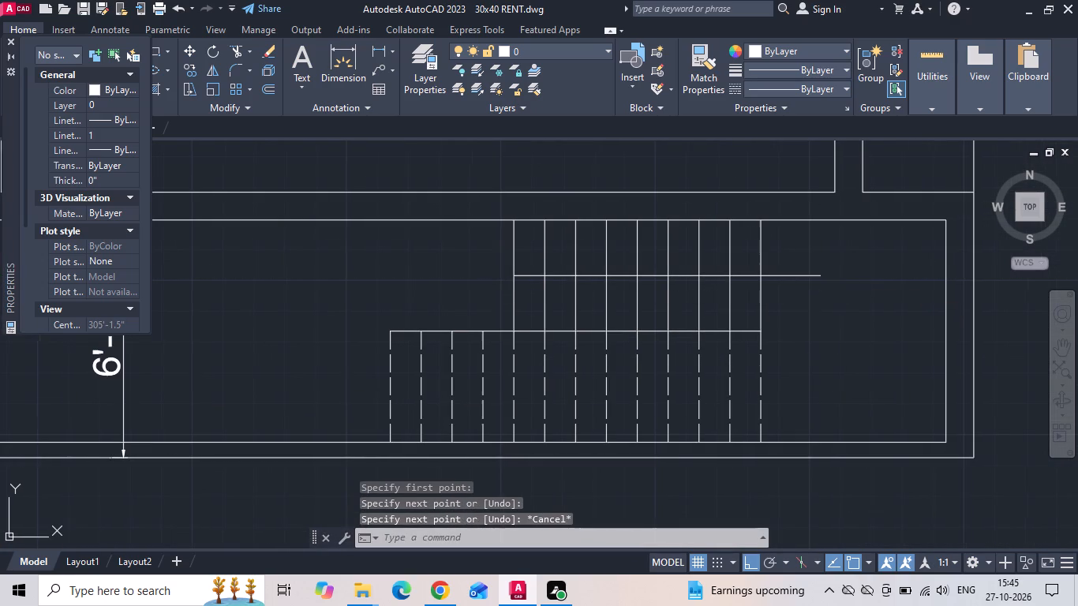
{"action": "middle_click_drag", "start_coordinate": [840, 290], "coordinate": [765, 286]}
{"action": "left_click_drag", "start_coordinate": [887, 312], "coordinate": [831, 326]}
{"action": "left_click", "coordinate": [819, 328]}
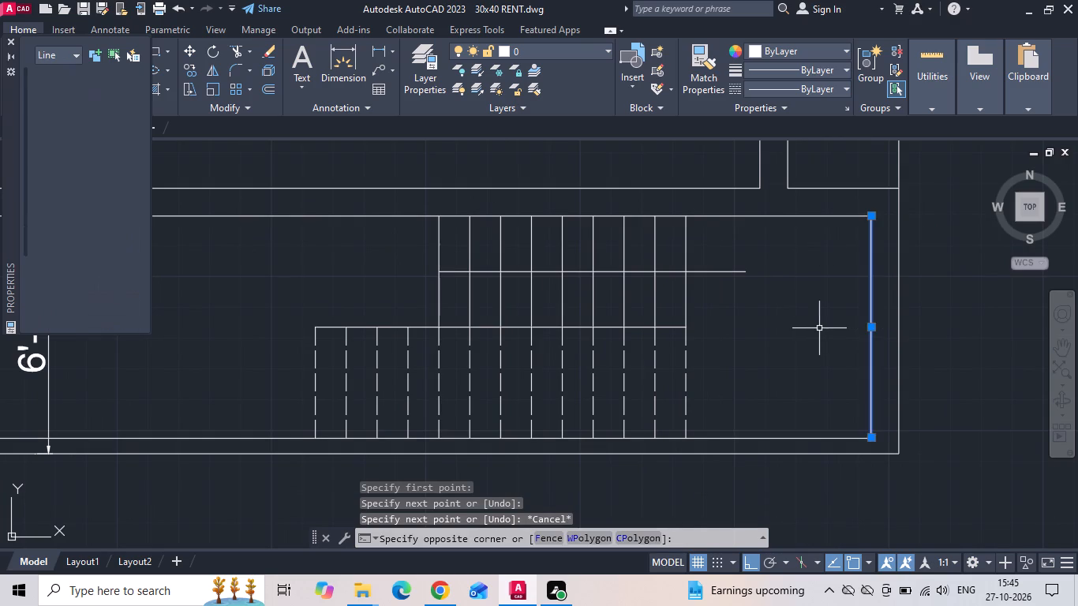
{"action": "right_click", "coordinate": [819, 328]}
{"action": "left_click", "coordinate": [855, 298]}
{"action": "left_click_drag", "start_coordinate": [821, 344], "coordinate": [807, 349]}
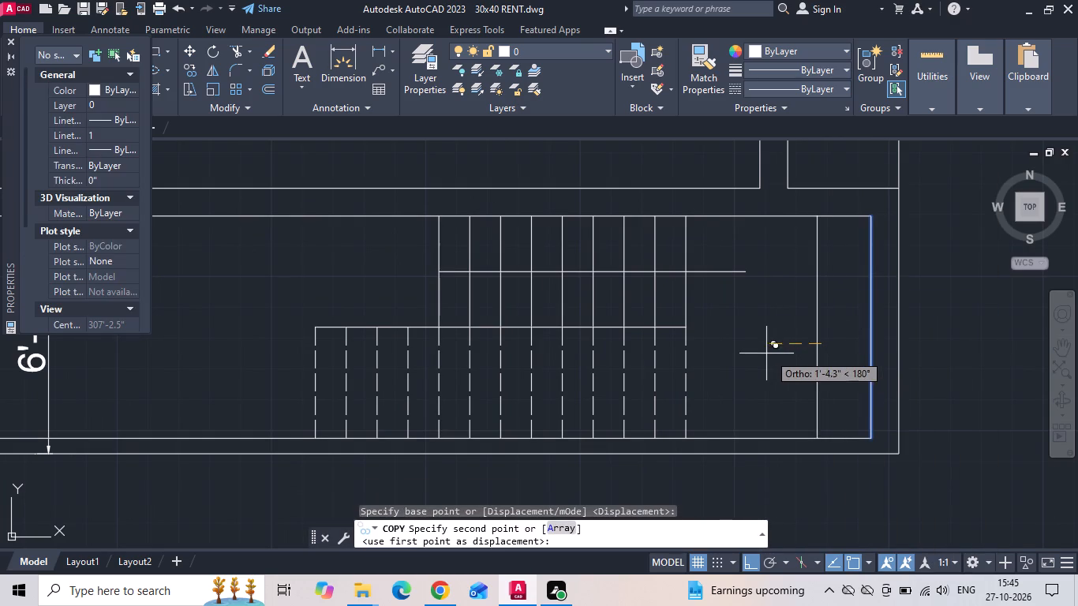
{"action": "type", "text": "2'6"}
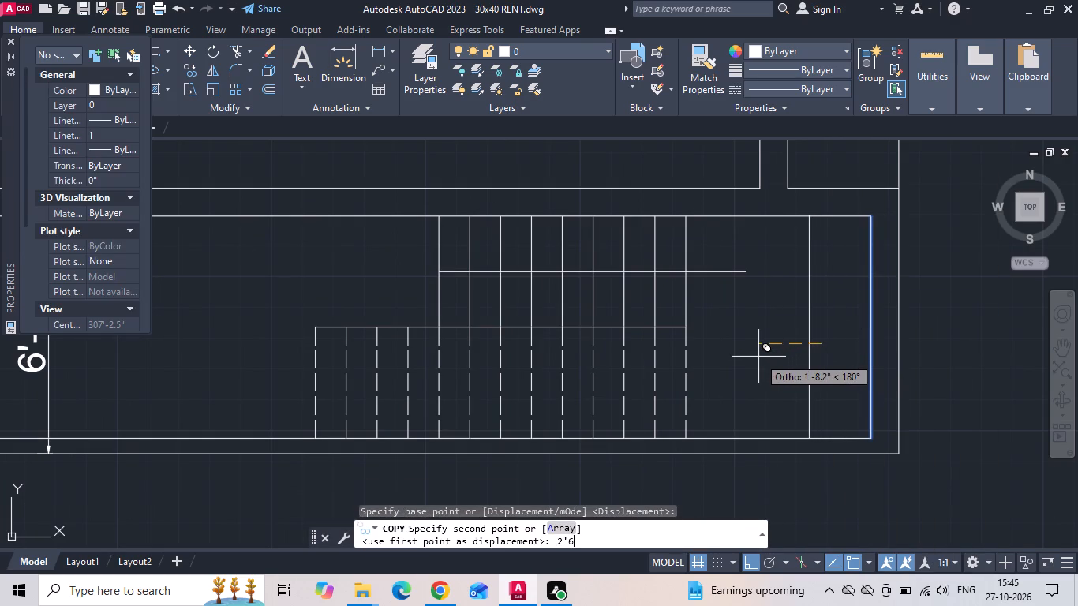
{"action": "key", "text": "Return"}
{"action": "key", "text": "Escape"}
Draw a horizontal line from the midpoint of the lower flight's balcony-side end tread to the copied vertical line in the landing.
{"action": "type", "text": "L"}
{"action": "key", "text": "space"}
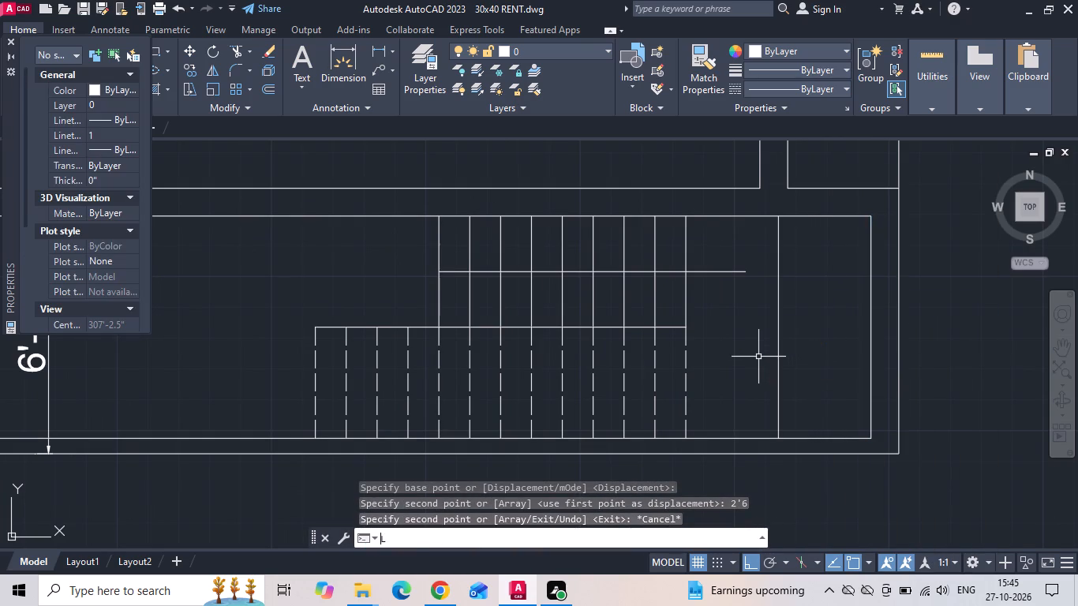
{"action": "left_click", "coordinate": [309, 382]}
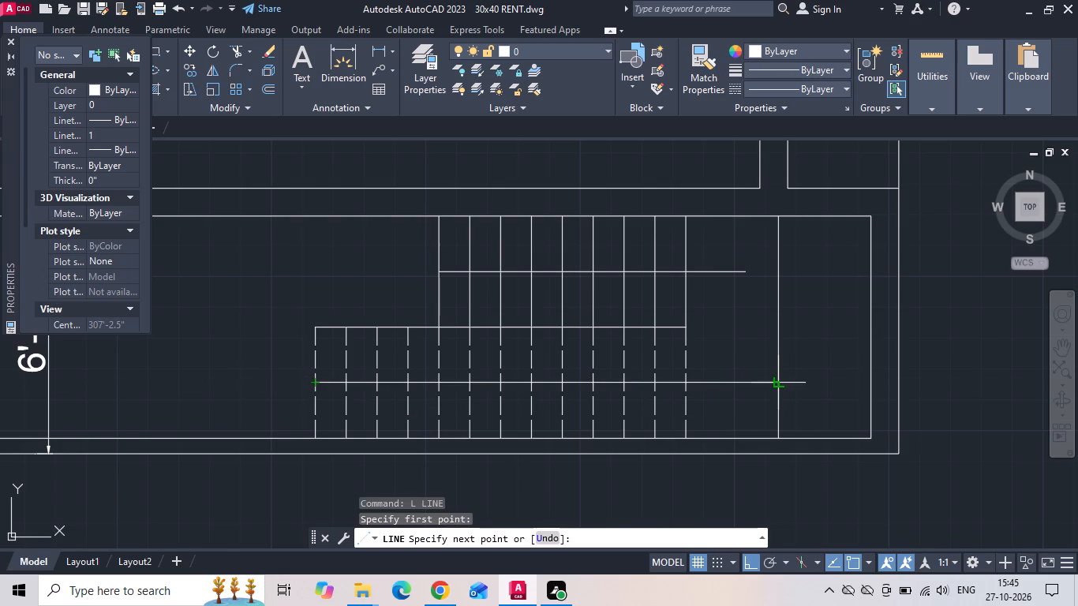
{"action": "left_click", "coordinate": [780, 382]}
{"action": "key", "text": "Escape"}
Fillet the landing's vertical line with the upper and lower path lines at zero radius to form two square corners.
{"action": "type", "text": "F"}
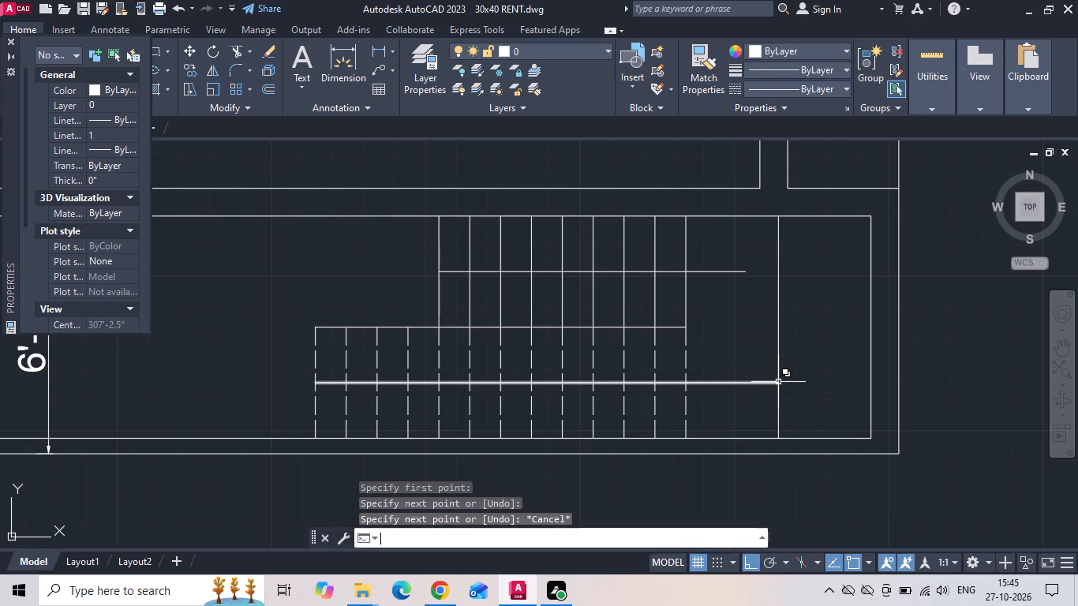
{"action": "key", "text": "space"}
{"action": "left_click", "coordinate": [724, 271]}
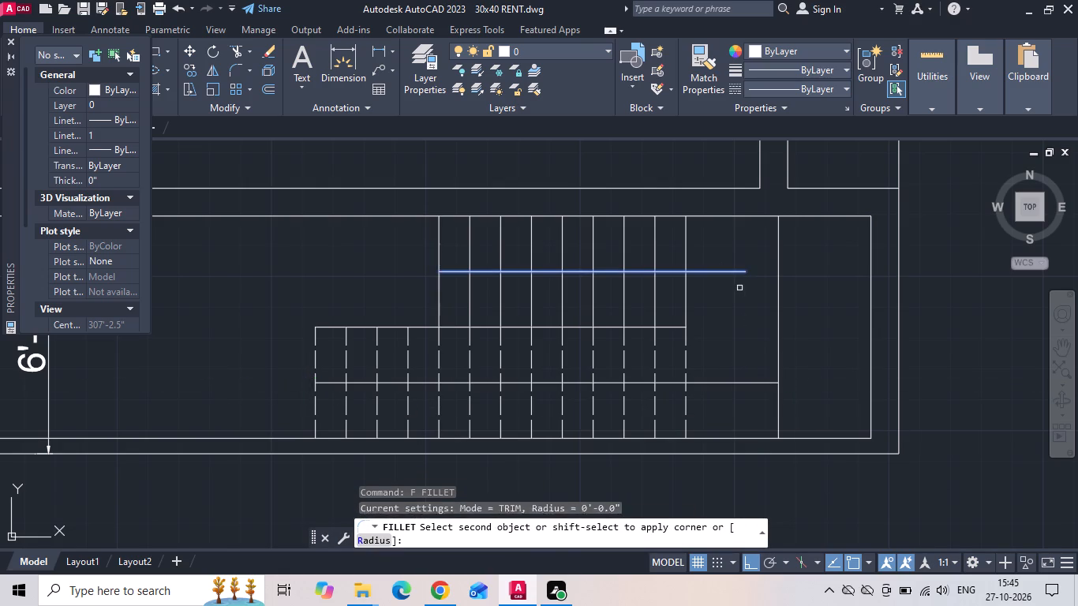
{"action": "left_click", "coordinate": [777, 323]}
{"action": "key", "text": "space"}
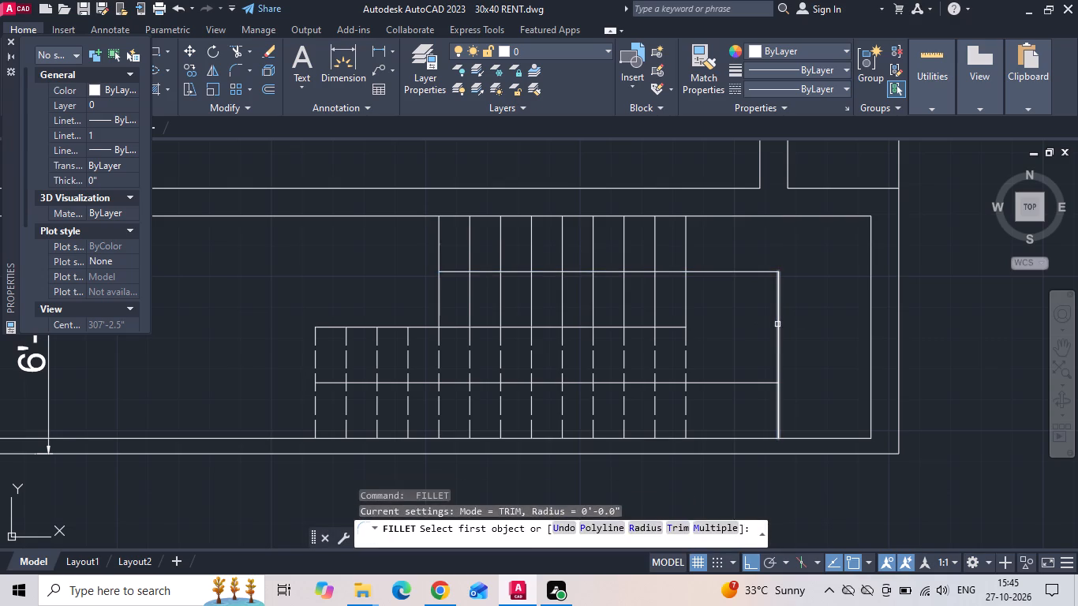
{"action": "left_click", "coordinate": [777, 324]}
{"action": "left_click", "coordinate": [746, 383]}
{"action": "key", "text": "Escape"}
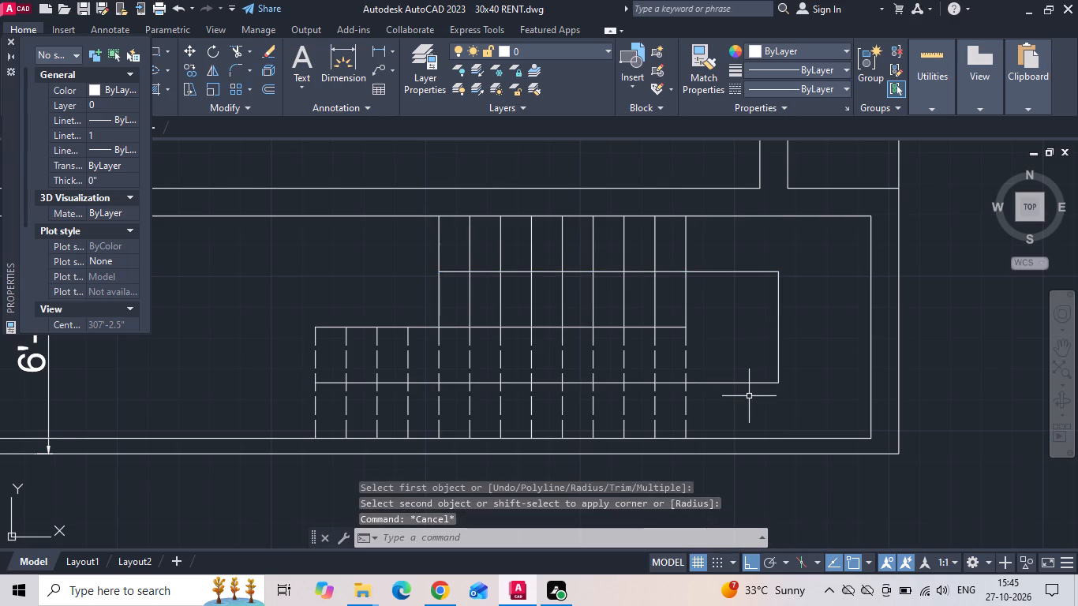
Save the drawing.
{"action": "key", "text": "ctrl+s"}
{"action": "key", "text": "ctrl+s"}
Join the upper, vertical and lower stair path lines into a single polyline.
{"action": "type", "text": "J"}
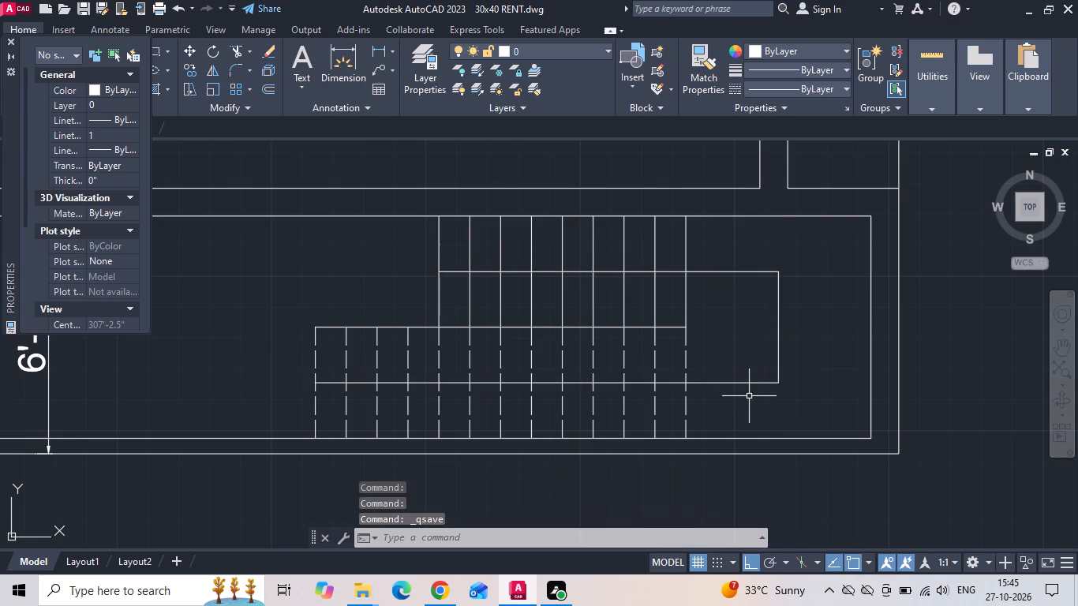
{"action": "key", "text": "space"}
{"action": "left_click", "coordinate": [664, 270]}
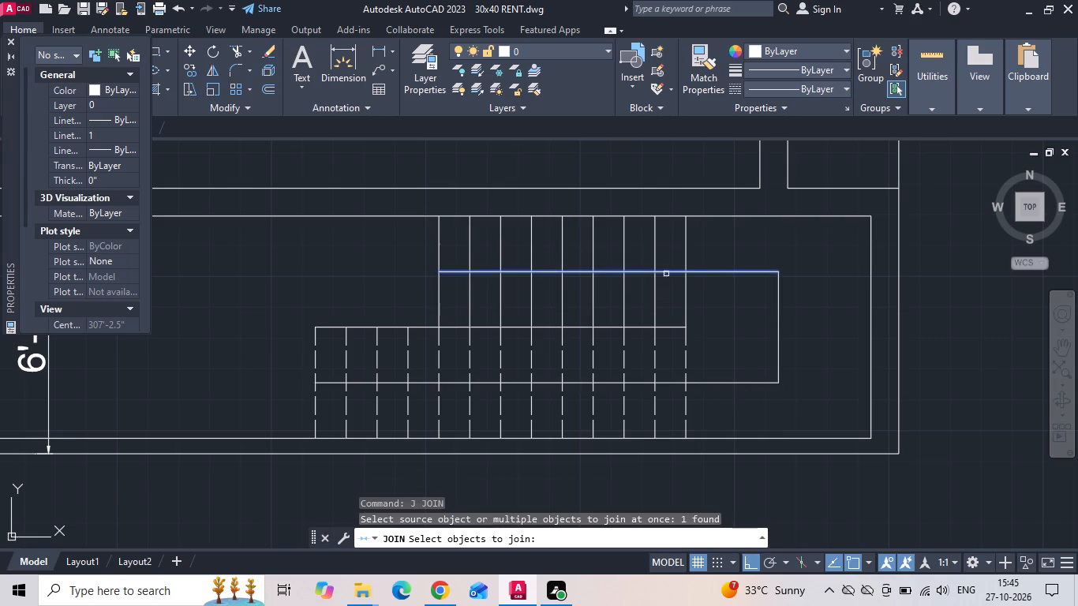
{"action": "left_click", "coordinate": [779, 350]}
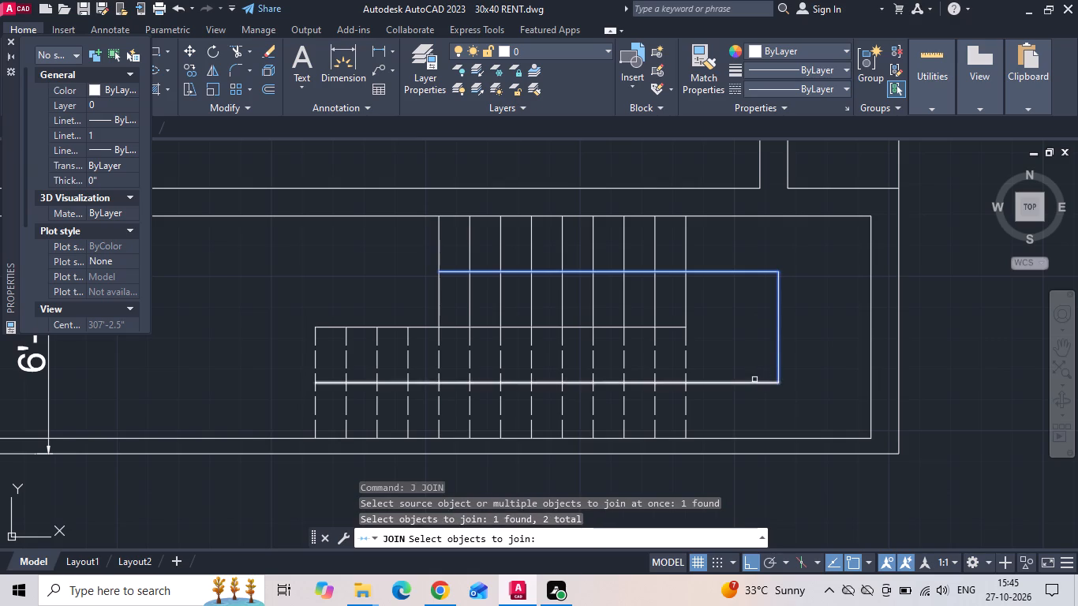
{"action": "left_click", "coordinate": [754, 382]}
{"action": "key", "text": "space"}
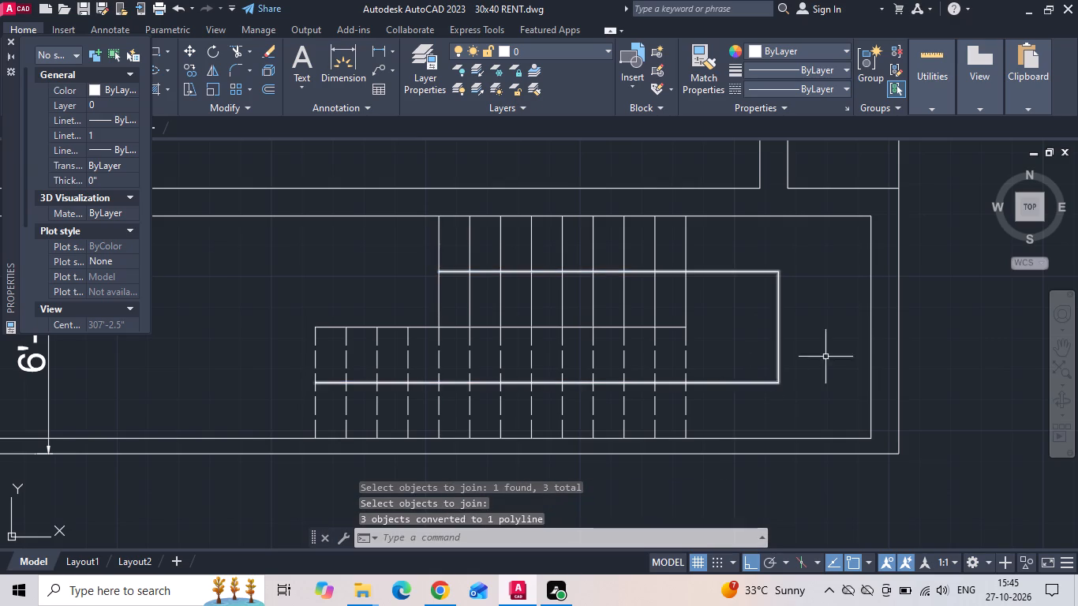
Copy the lower flight's balcony-side end tread 5" inward along the flight.
{"action": "scroll", "coordinate": [829, 357], "scroll_direction": "down", "scroll_amount": 2}
{"action": "scroll", "coordinate": [647, 372], "scroll_direction": "up", "scroll_amount": 2}
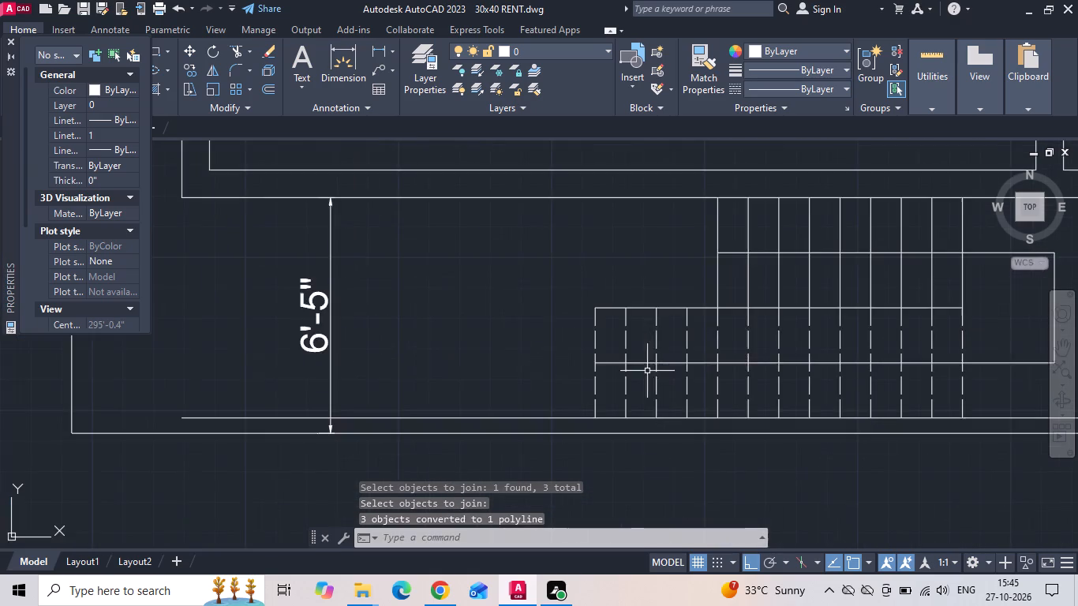
{"action": "scroll", "coordinate": [633, 365], "scroll_direction": "up", "scroll_amount": 3}
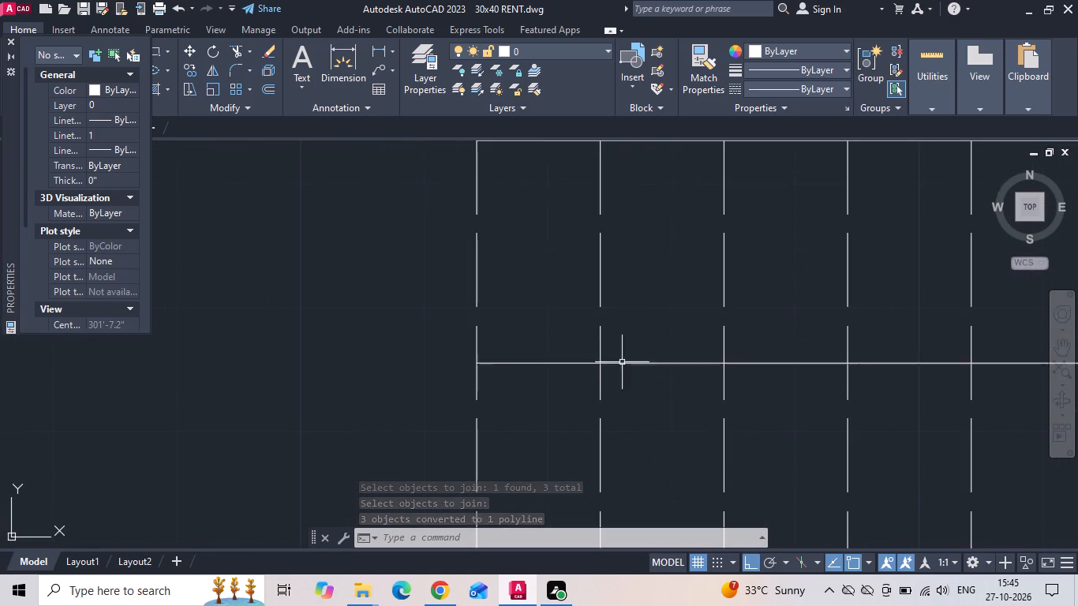
{"action": "left_click_drag", "start_coordinate": [517, 309], "coordinate": [421, 306]}
{"action": "left_click", "coordinate": [346, 307]}
{"action": "right_click", "coordinate": [345, 307]}
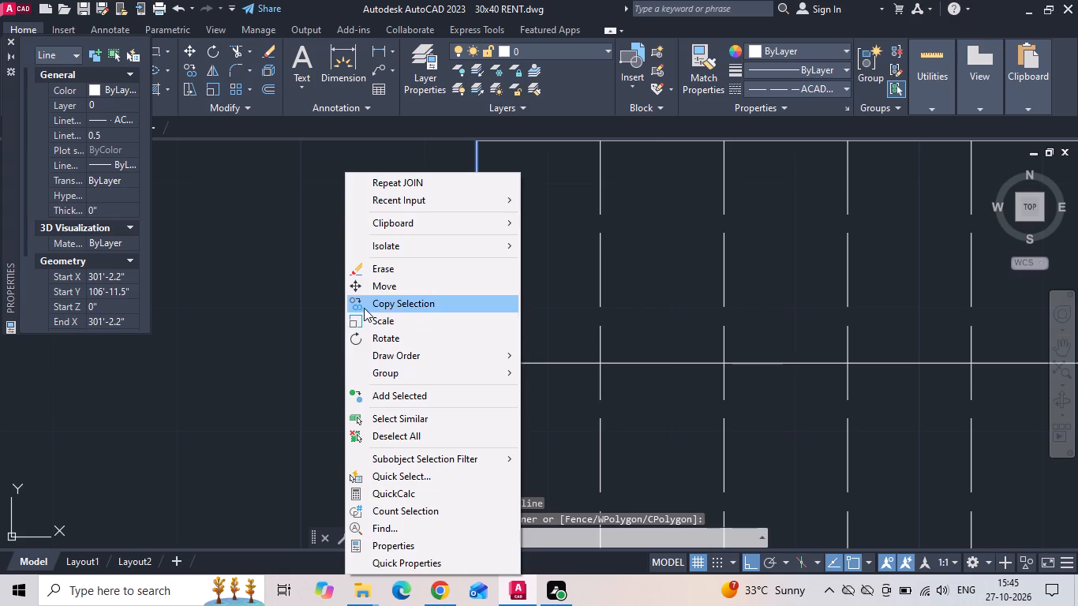
{"action": "left_click", "coordinate": [364, 308]}
{"action": "left_click_drag", "start_coordinate": [265, 312], "coordinate": [285, 318]}
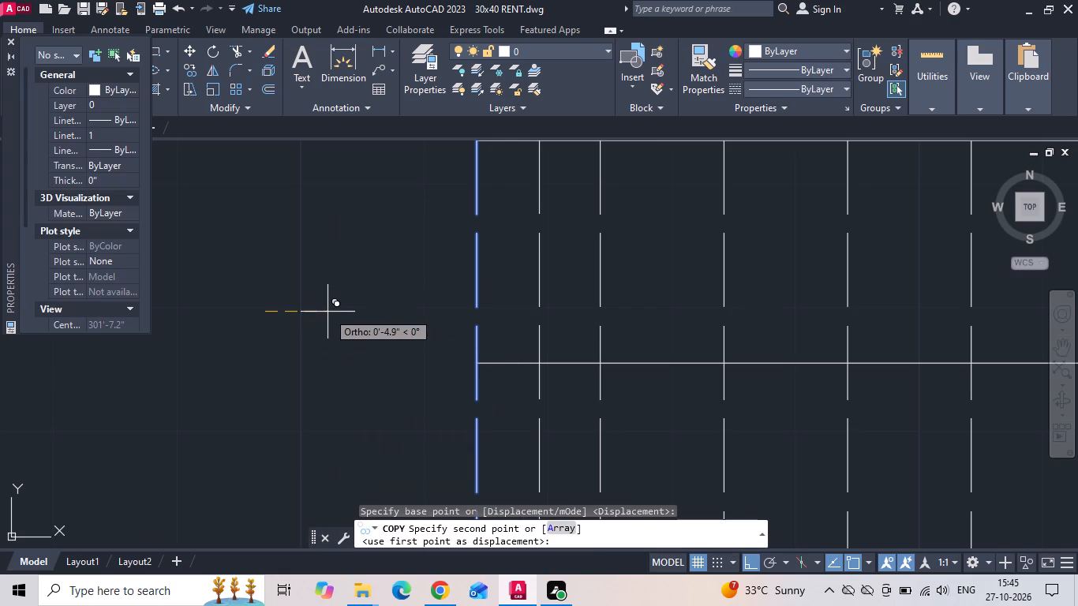
{"action": "type", "text": "5"}
{"action": "key", "text": "space"}
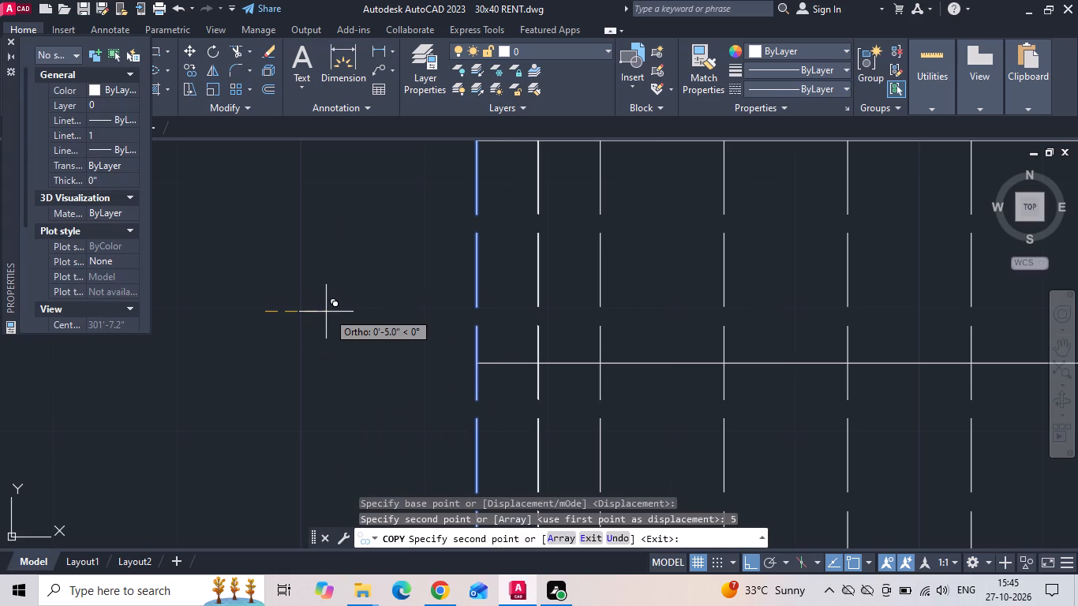
{"action": "key", "text": "Escape"}
Offset the lower stair path line 3" to each side as guides for the arrowhead.
{"action": "type", "text": "O"}
{"action": "key", "text": "space"}
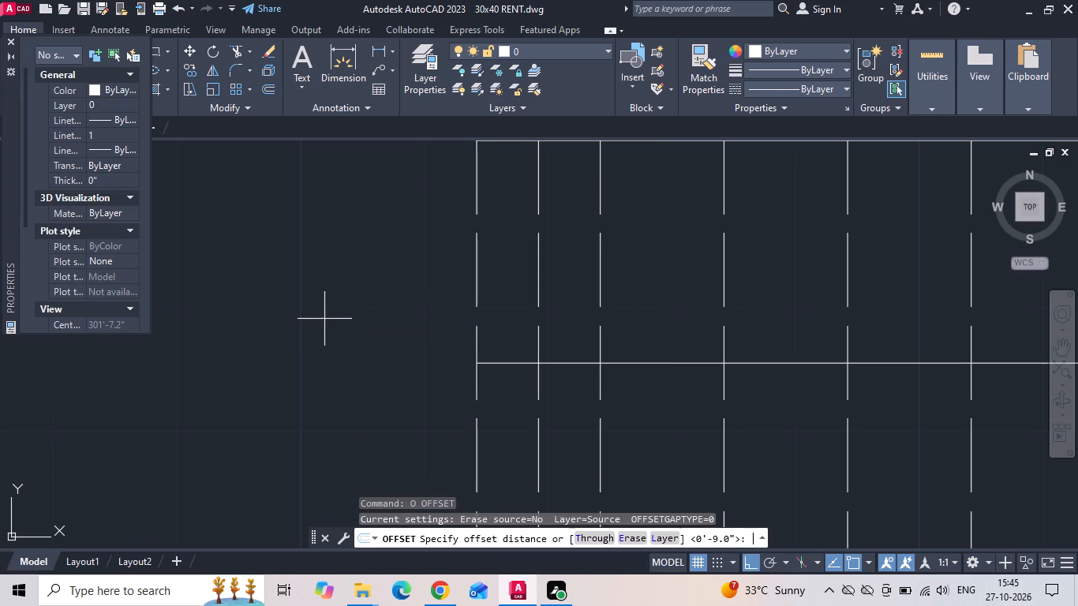
{"action": "key", "text": "3"}
{"action": "key", "text": "space"}
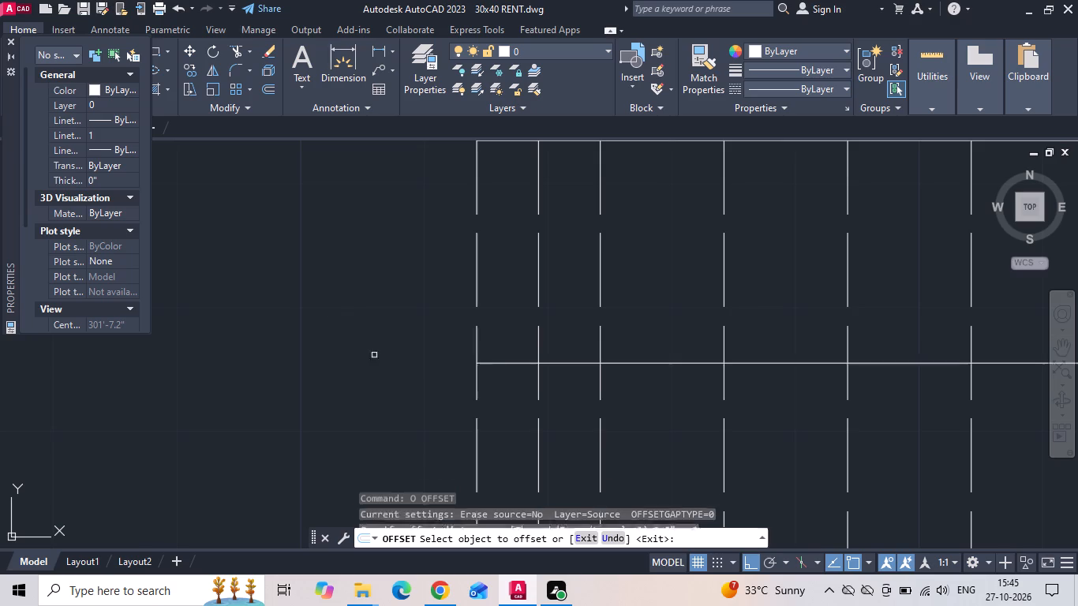
{"action": "left_click", "coordinate": [508, 362]}
{"action": "left_click", "coordinate": [507, 338]}
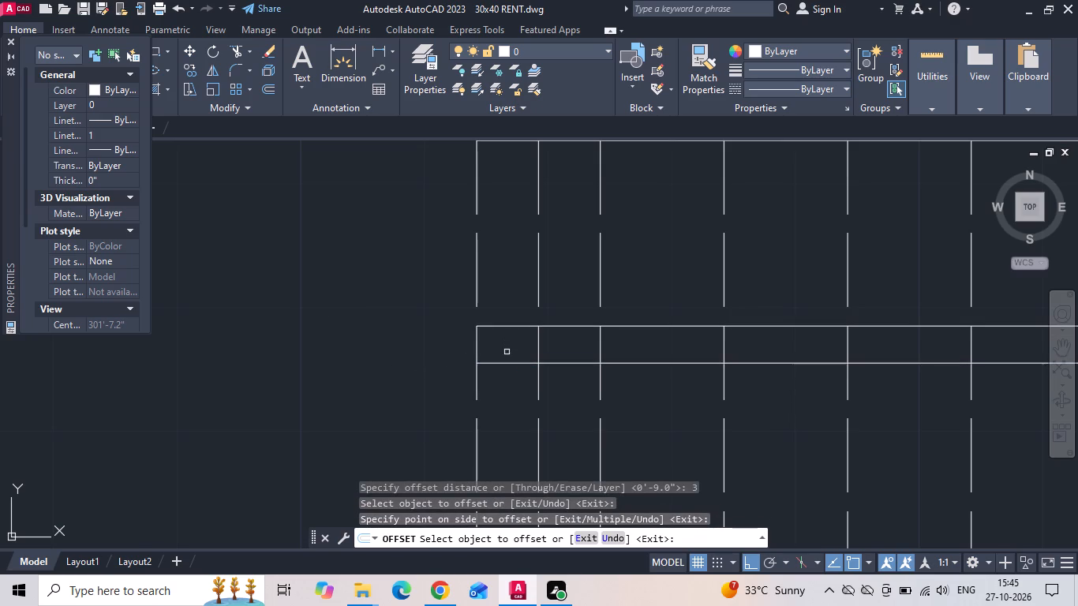
{"action": "left_click_drag", "start_coordinate": [507, 362], "coordinate": [503, 374]}
{"action": "left_click", "coordinate": [498, 410]}
{"action": "key", "text": "Escape"}
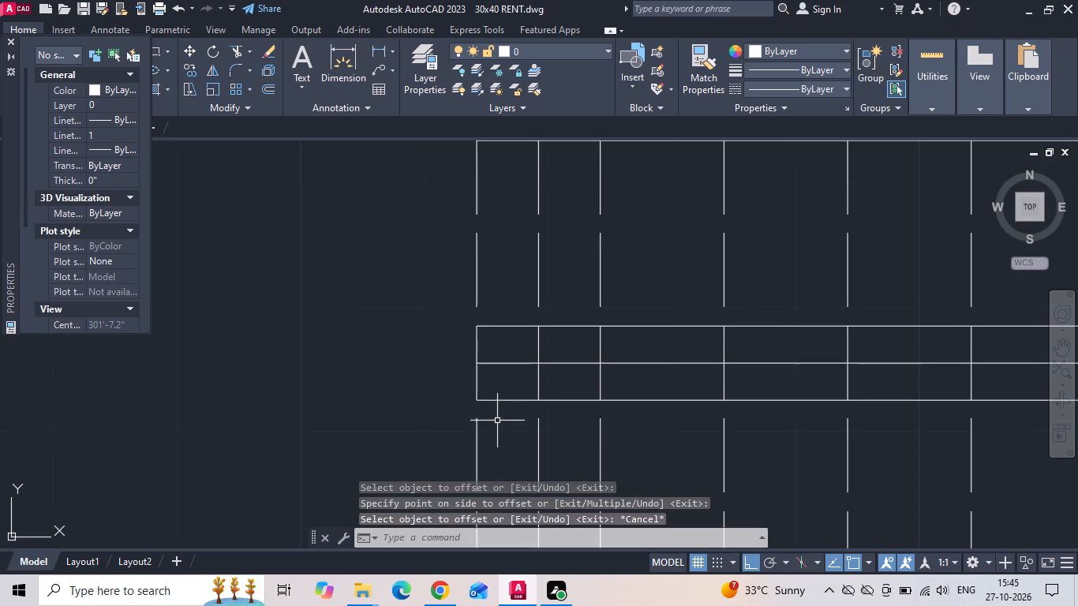
Draw two diagonal arrowhead lines from the path's end to where the offset lines meet the copied tread.
{"action": "type", "text": "L"}
{"action": "key", "text": "space"}
{"action": "left_click", "coordinate": [477, 364]}
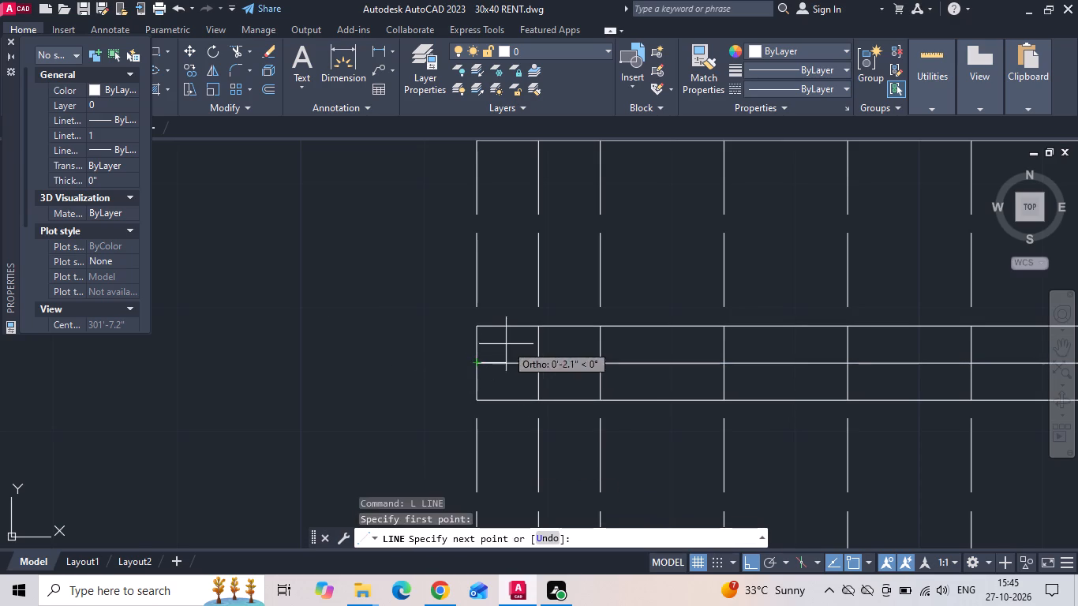
{"action": "left_click", "coordinate": [537, 325]}
{"action": "key", "text": "space"}
{"action": "key", "text": "space"}
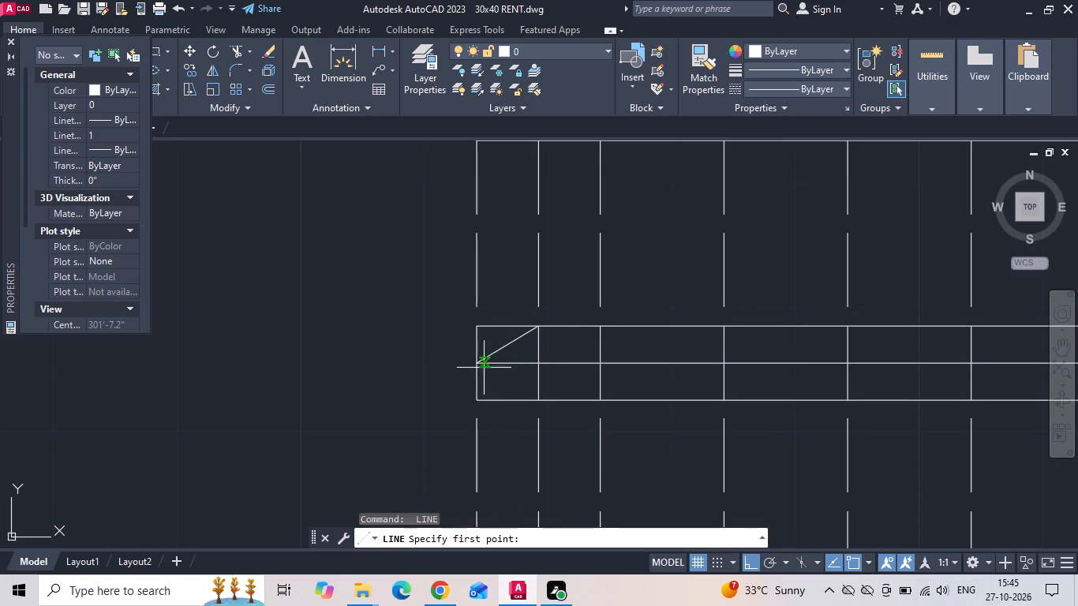
{"action": "left_click", "coordinate": [479, 365]}
{"action": "left_click", "coordinate": [537, 400]}
{"action": "key", "text": "Escape"}
Erase the two offset guide lines and the copied tread, leaving only the arrowhead on the path line.
{"action": "left_click_drag", "start_coordinate": [561, 341], "coordinate": [558, 331]}
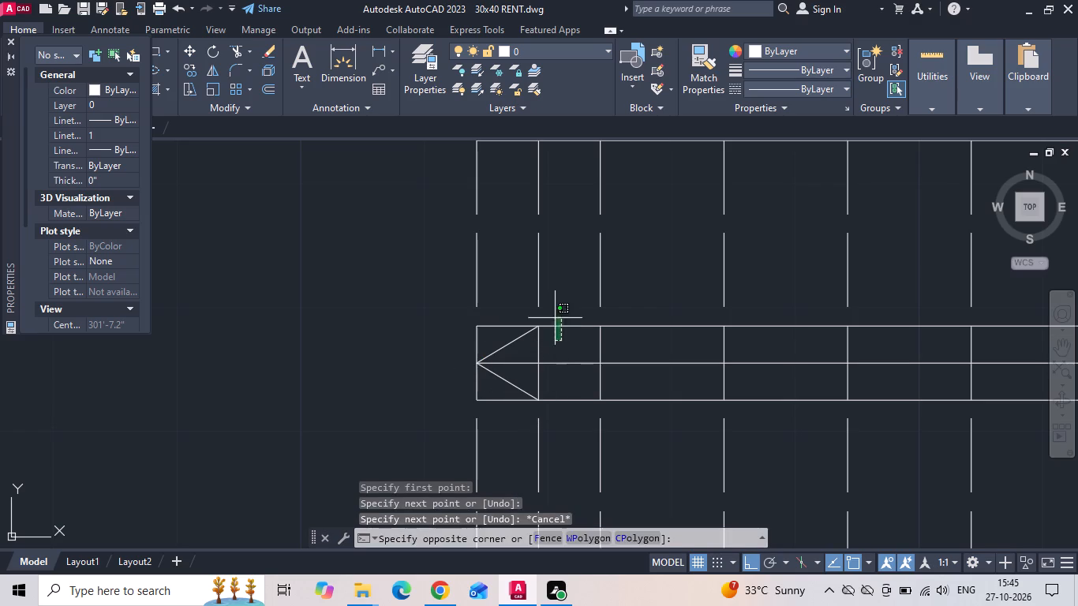
{"action": "left_click", "coordinate": [551, 305]}
{"action": "left_click_drag", "start_coordinate": [571, 395], "coordinate": [567, 421]}
{"action": "left_click", "coordinate": [565, 429]}
{"action": "key", "text": "Delete"}
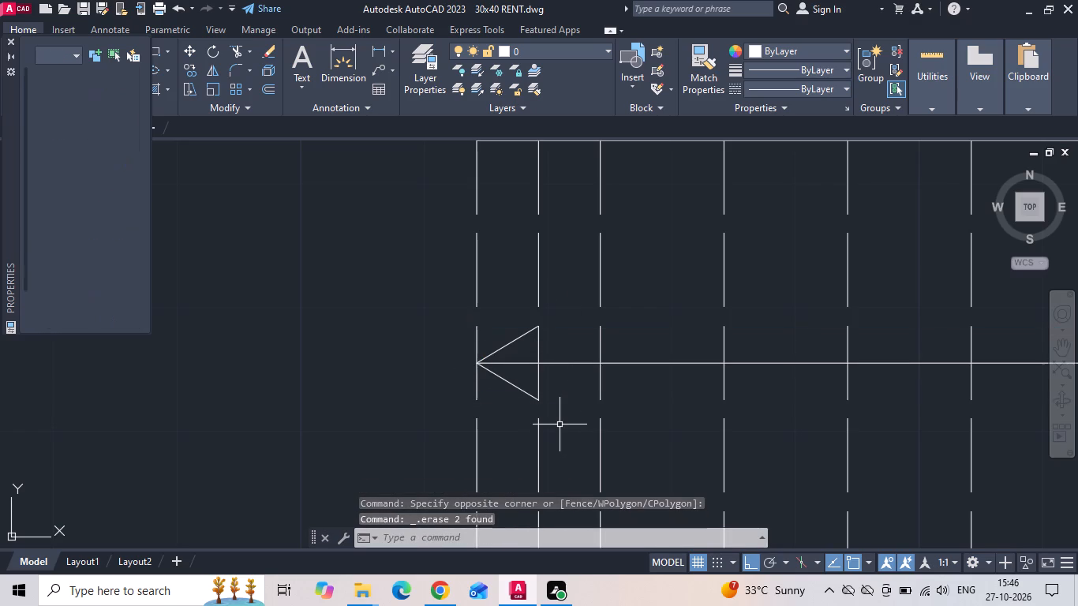
{"action": "scroll", "coordinate": [533, 363], "scroll_direction": "up", "scroll_amount": 2}
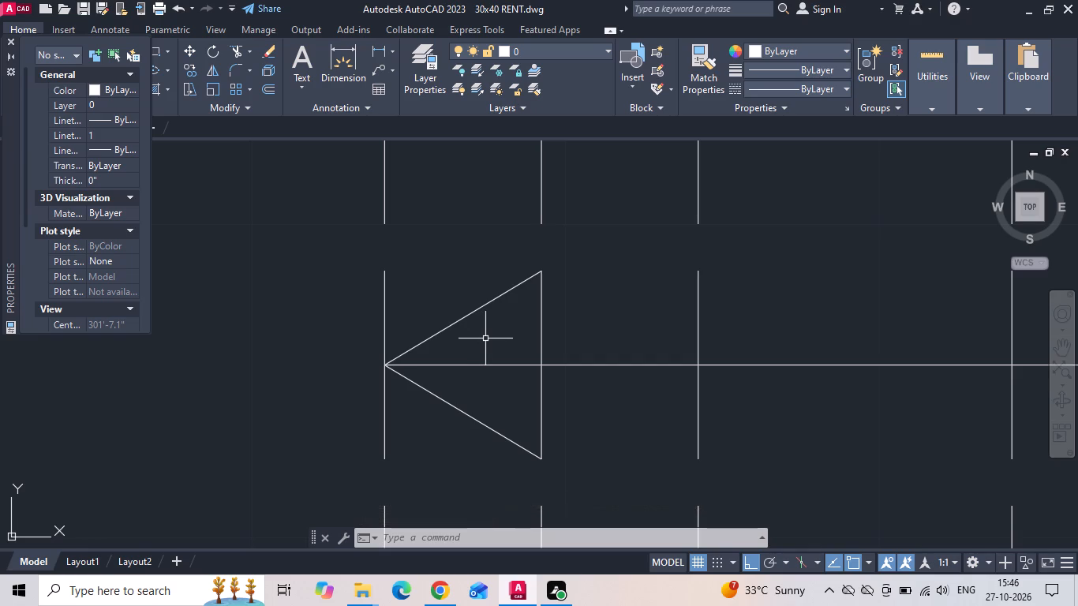
{"action": "scroll", "coordinate": [556, 342], "scroll_direction": "down", "scroll_amount": 3}
{"action": "left_click", "coordinate": [563, 293]}
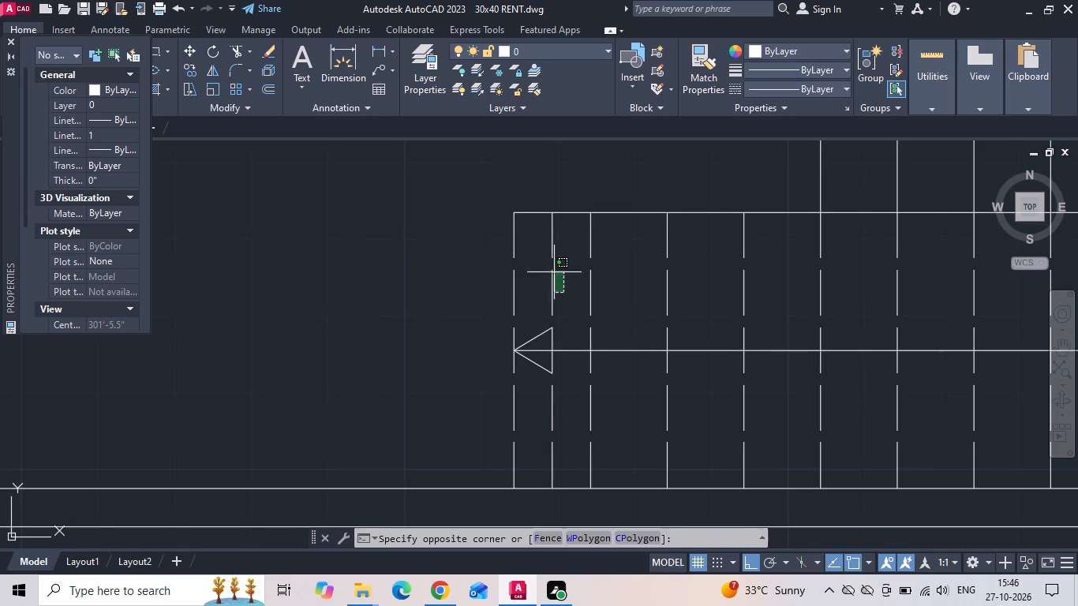
{"action": "left_click", "coordinate": [545, 259]}
{"action": "key", "text": "Delete"}
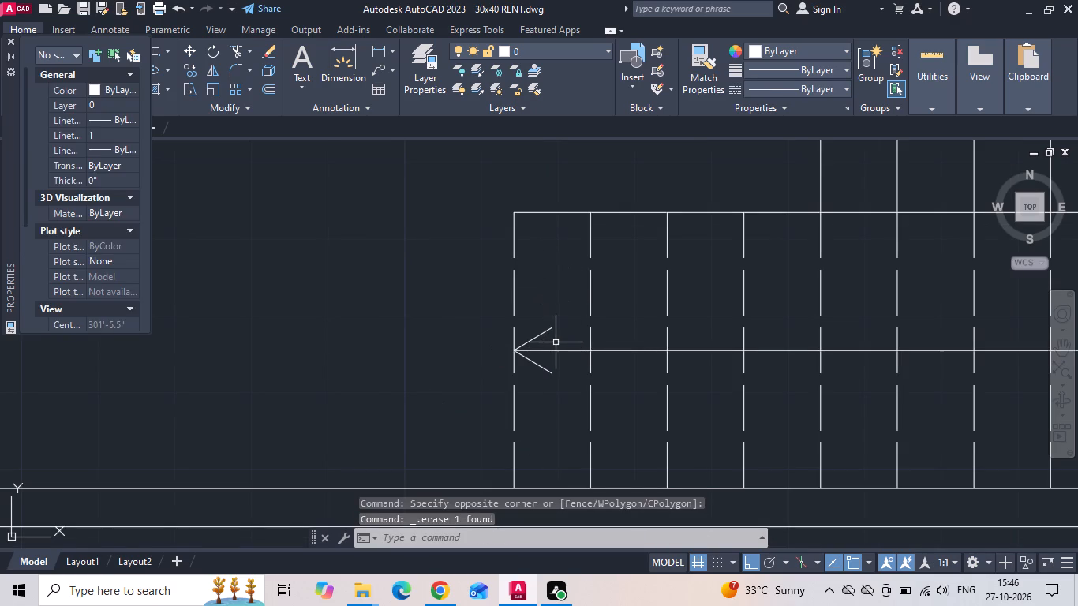
Move the two arrowhead lines 3" inward along the lower flight's path.
{"action": "scroll", "coordinate": [546, 341], "scroll_direction": "up", "scroll_amount": 2}
{"action": "left_click_drag", "start_coordinate": [544, 336], "coordinate": [529, 324]}
{"action": "left_click", "coordinate": [512, 301]}
{"action": "left_click", "coordinate": [511, 408]}
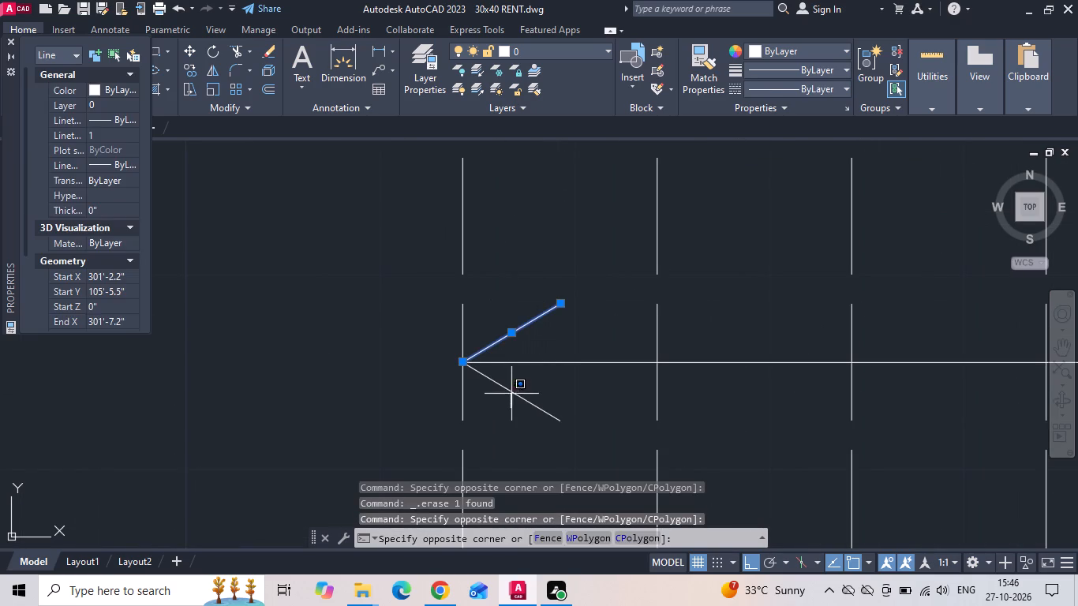
{"action": "left_click", "coordinate": [502, 384]}
{"action": "right_click", "coordinate": [526, 263]}
{"action": "left_click", "coordinate": [545, 303]}
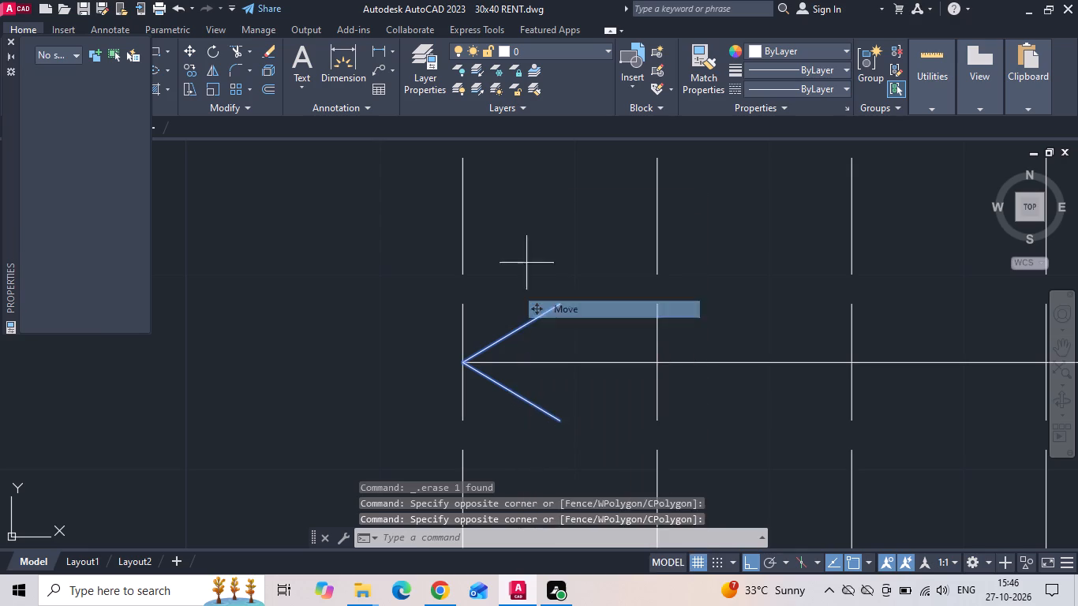
{"action": "left_click_drag", "start_coordinate": [541, 259], "coordinate": [554, 257]}
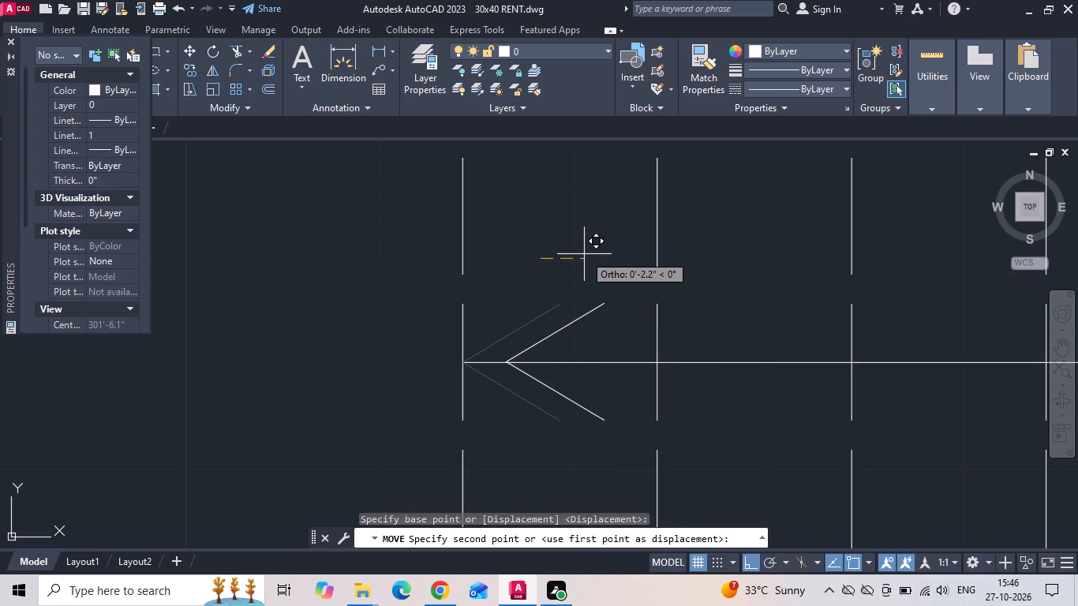
{"action": "type", "text": "3"}
{"action": "key", "text": "space"}
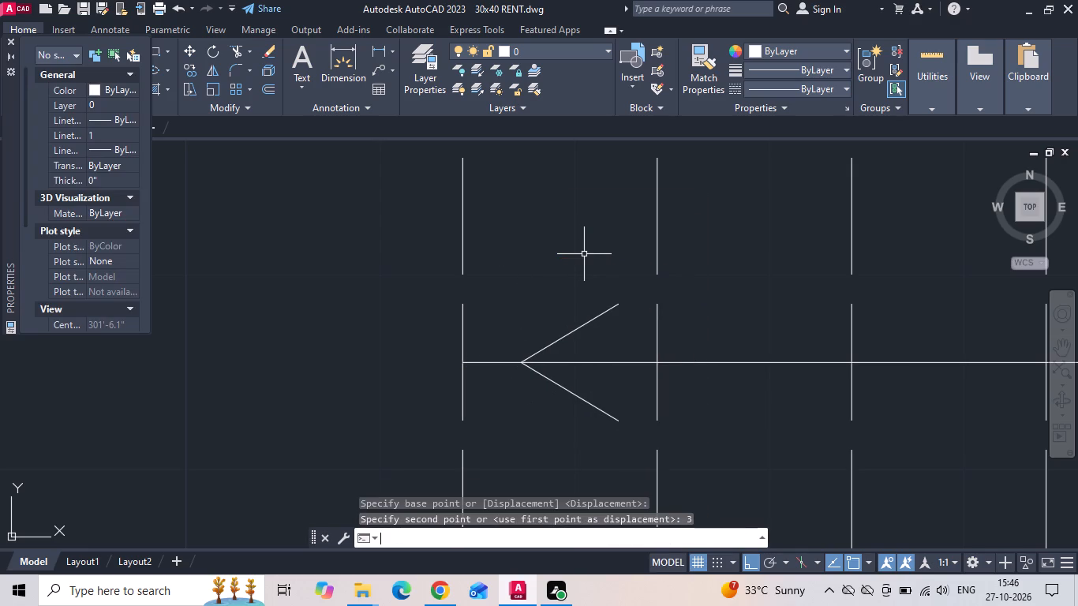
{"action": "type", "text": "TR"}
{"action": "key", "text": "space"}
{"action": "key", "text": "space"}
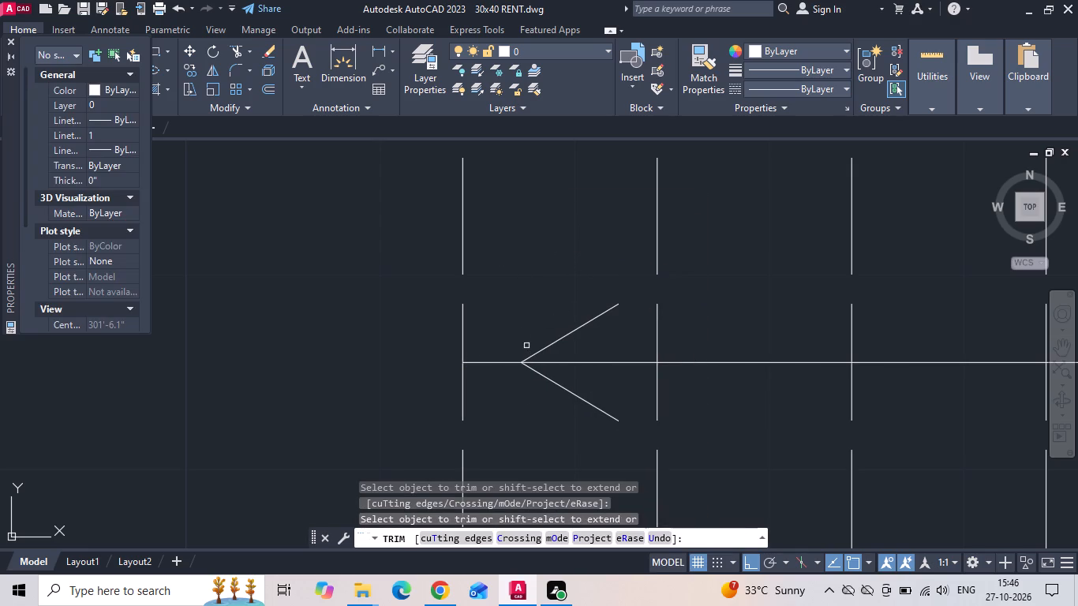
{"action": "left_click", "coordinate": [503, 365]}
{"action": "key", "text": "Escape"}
Trim the piece of the stair path line that projects beyond the arrowhead's tip.
{"action": "type", "text": "TR"}
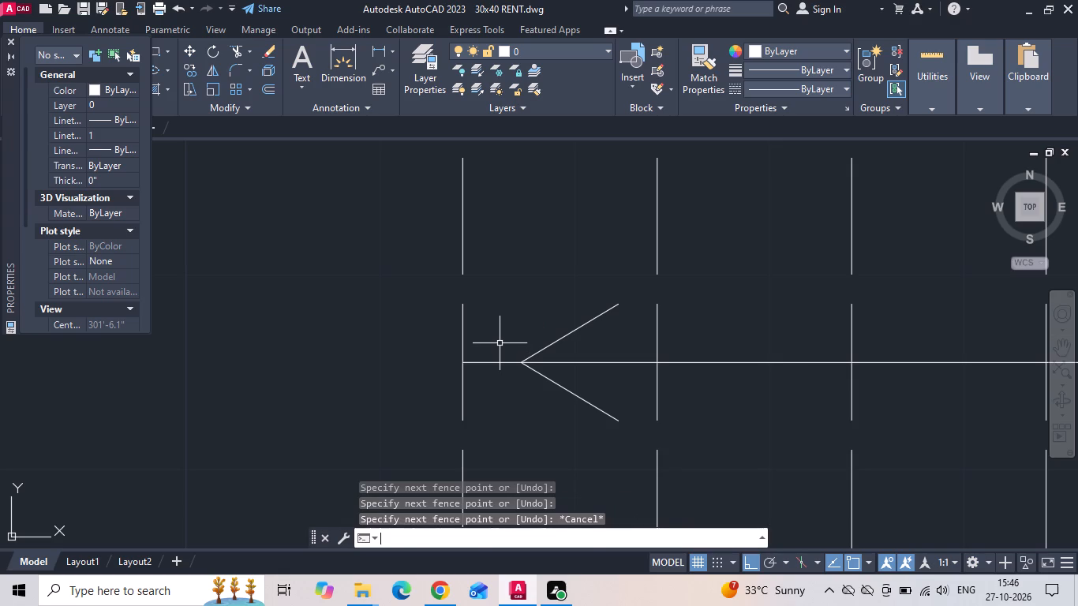
{"action": "key", "text": "space"}
{"action": "left_click_drag", "start_coordinate": [499, 323], "coordinate": [499, 392]}
{"action": "key", "text": "Escape"}
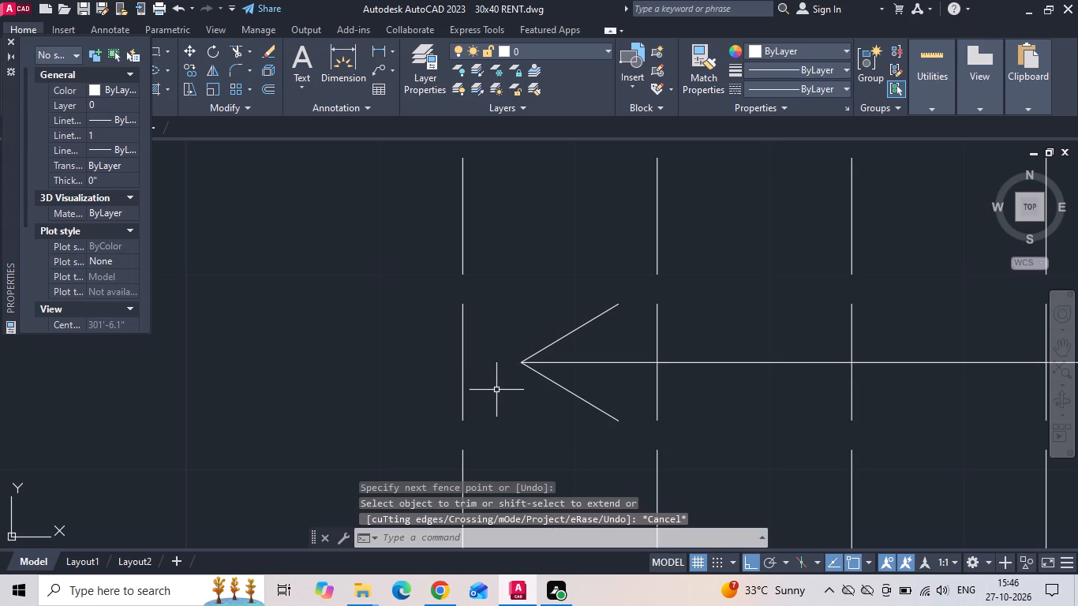
Save the drawing.
{"action": "key", "text": "ctrl+s"}
{"action": "key", "text": "ctrl+s"}
Join the two diagonal arrowhead lines into a single polyline.
{"action": "type", "text": "J"}
{"action": "key", "text": "space"}
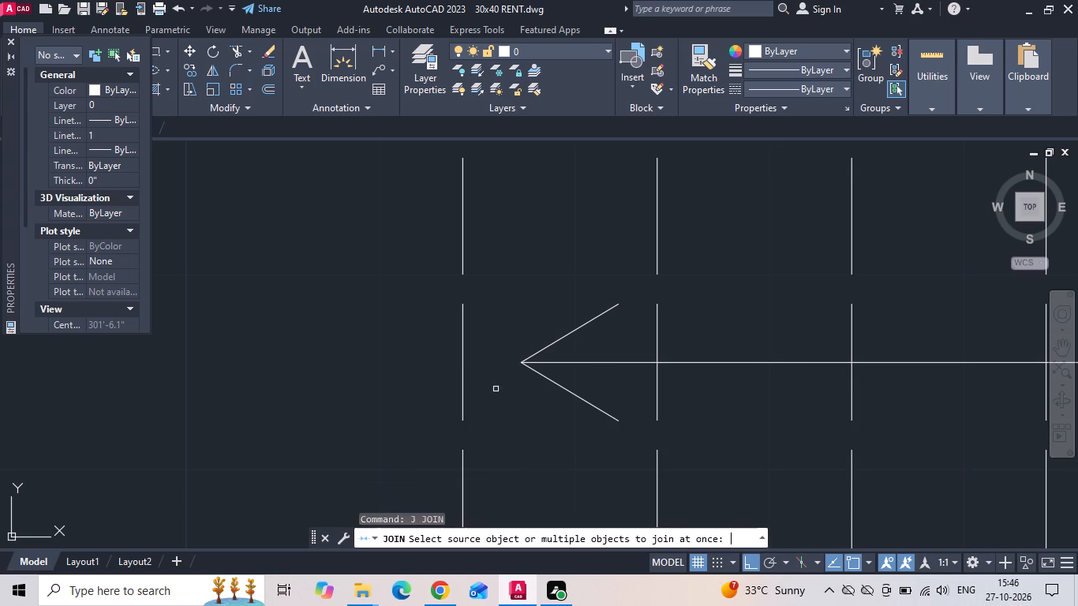
{"action": "left_click", "coordinate": [588, 320]}
{"action": "left_click", "coordinate": [560, 387]}
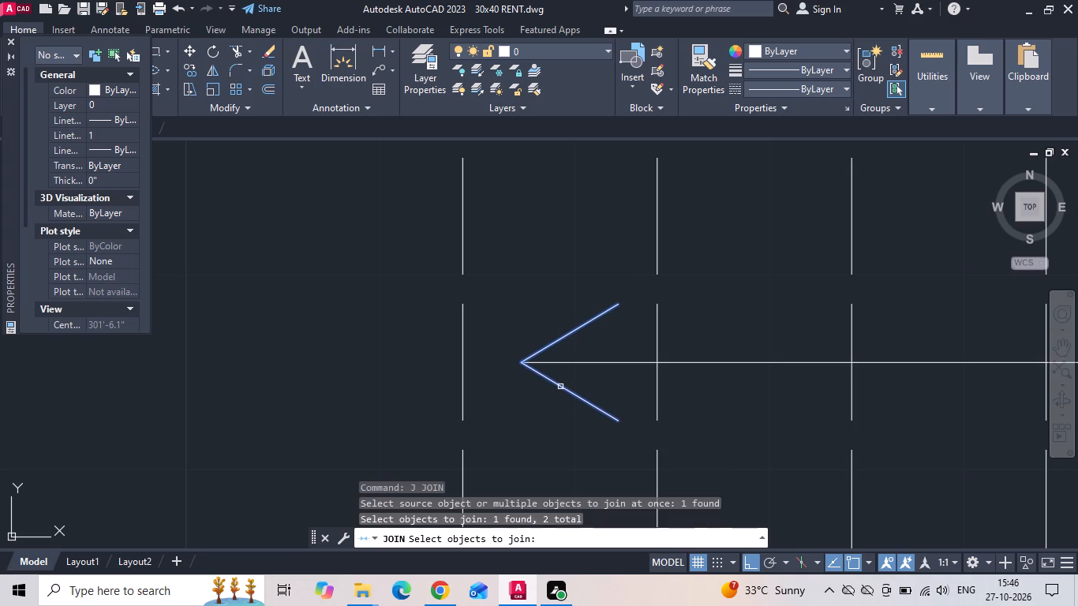
{"action": "key", "text": "space"}
{"action": "left_click", "coordinate": [560, 387]}
{"action": "key", "text": "Escape"}
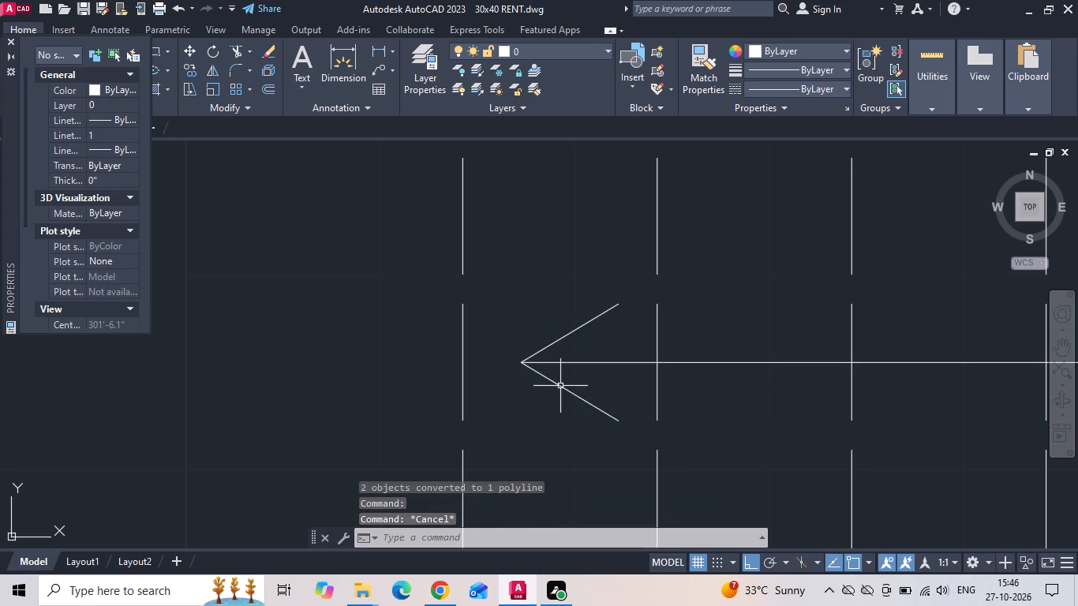
Save the drawing.
{"action": "key", "text": "ctrl+s"}
{"action": "key", "text": "ctrl+s"}
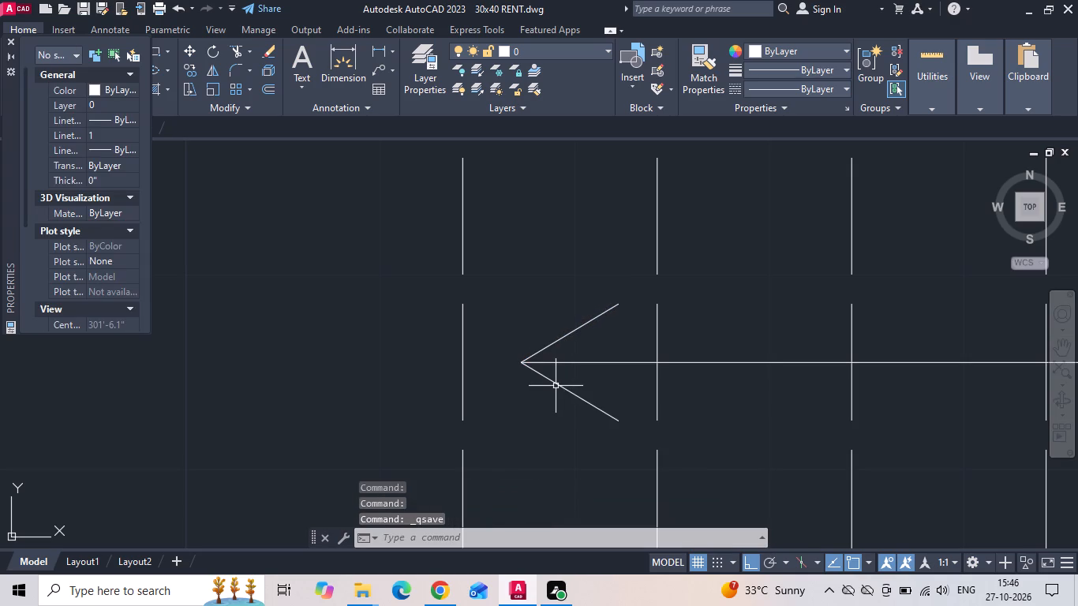
{"action": "scroll", "coordinate": [569, 386], "scroll_direction": "down", "scroll_amount": 2}
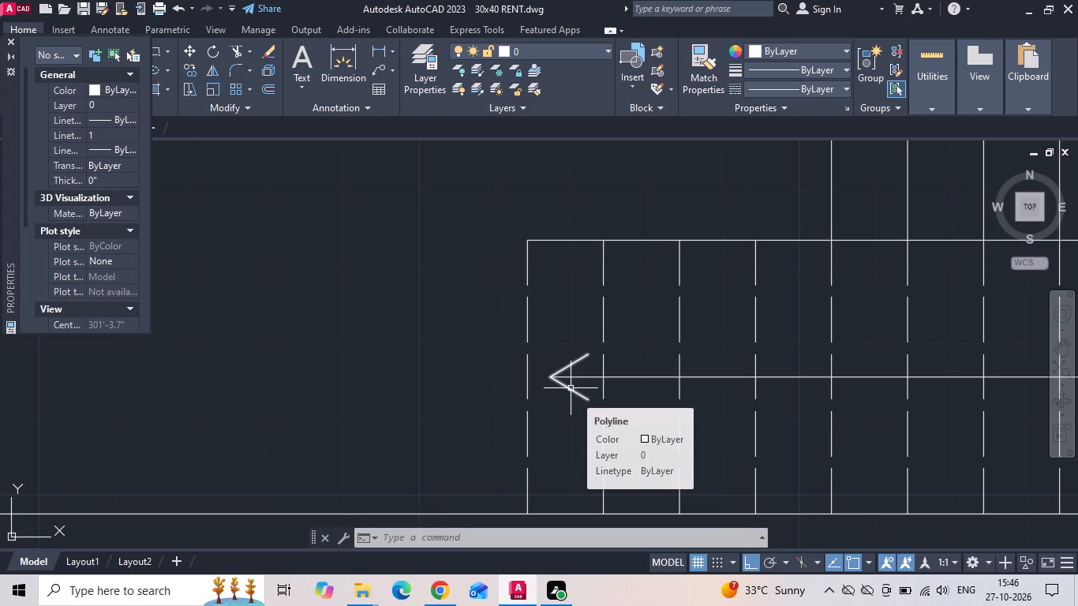
{"action": "key", "text": "ctrl+s"}
{"action": "key", "text": "ctrl+s"}
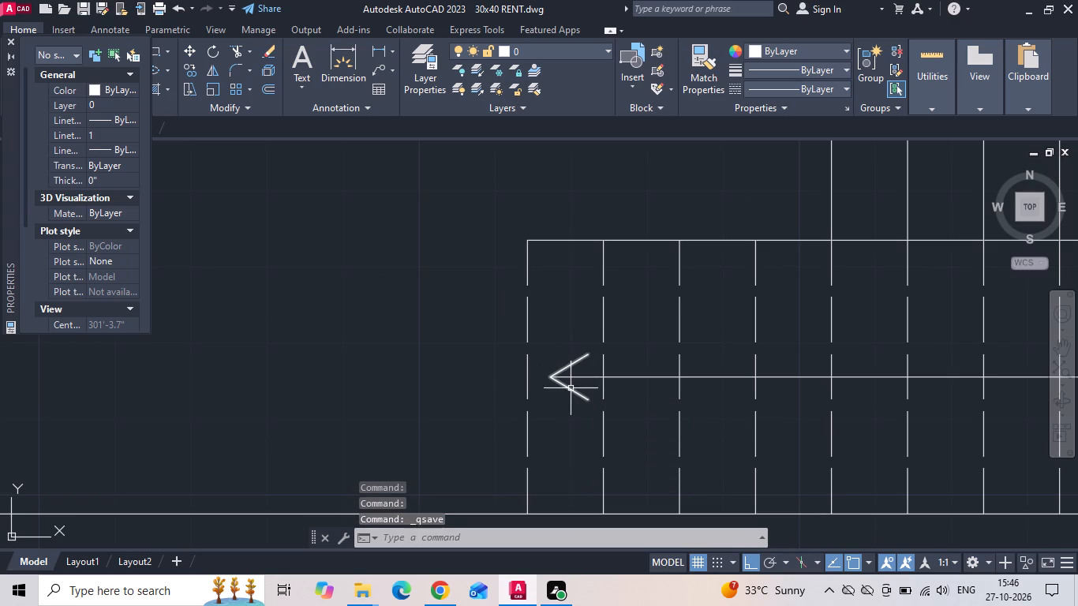
Change the colour of the stair path polyline and its arrowhead to red.
{"action": "scroll", "coordinate": [552, 364], "scroll_direction": "down", "scroll_amount": 2}
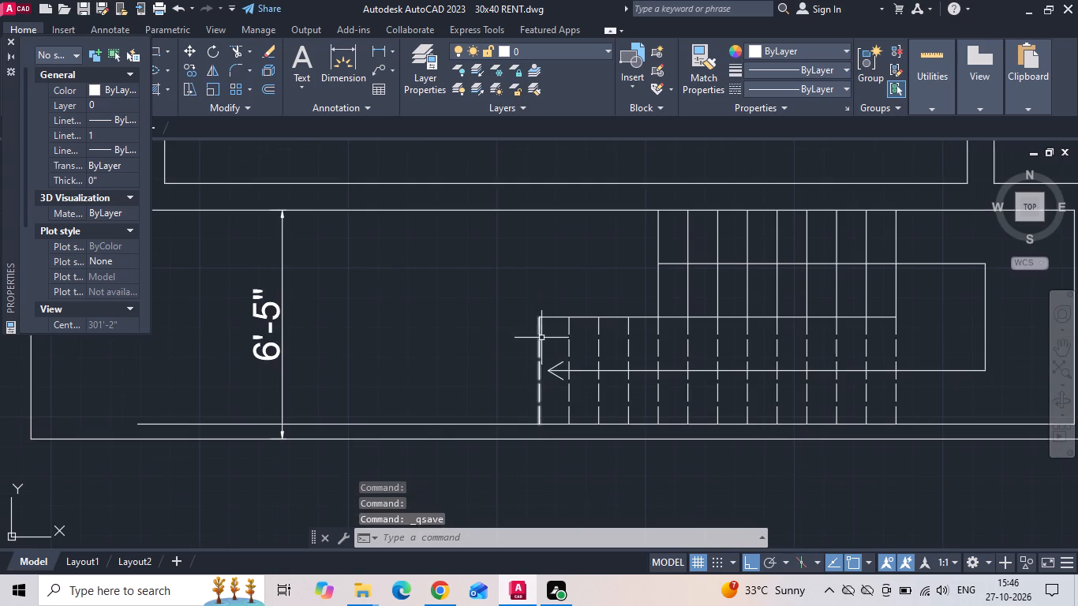
{"action": "scroll", "coordinate": [575, 327], "scroll_direction": "down", "scroll_amount": 3}
{"action": "scroll", "coordinate": [667, 322], "scroll_direction": "up", "scroll_amount": 1}
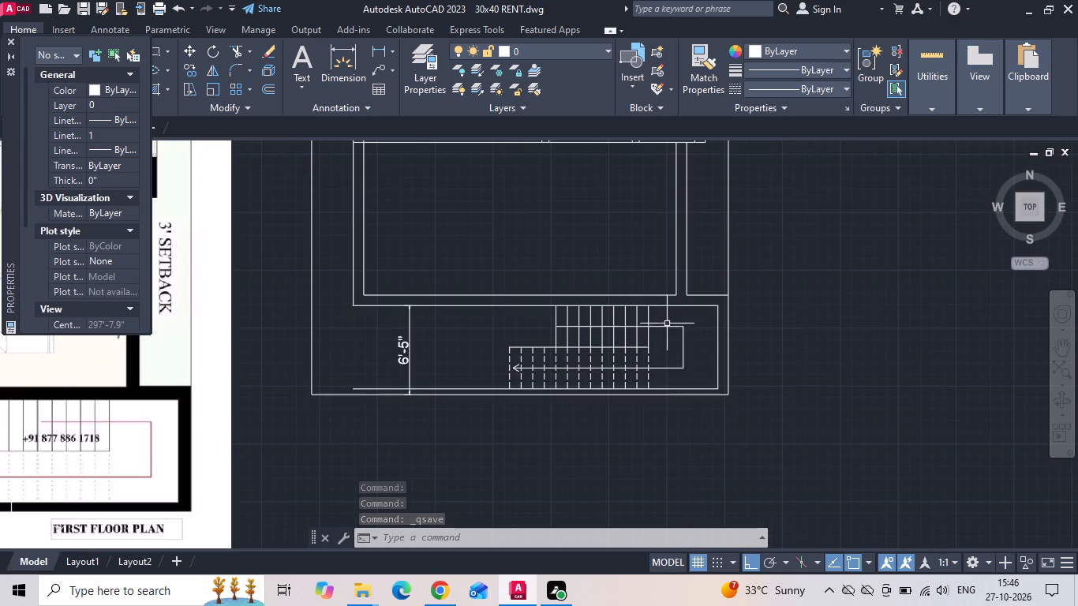
{"action": "left_click", "coordinate": [665, 326]}
{"action": "scroll", "coordinate": [518, 368], "scroll_direction": "up", "scroll_amount": 5}
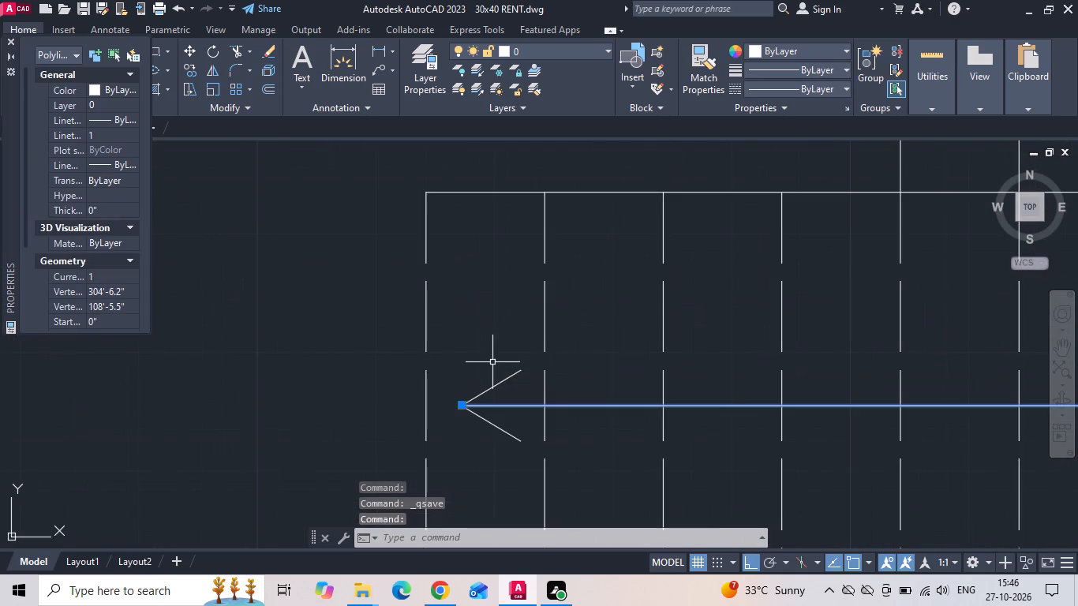
{"action": "left_click", "coordinate": [501, 377]}
{"action": "left_click", "coordinate": [496, 387]}
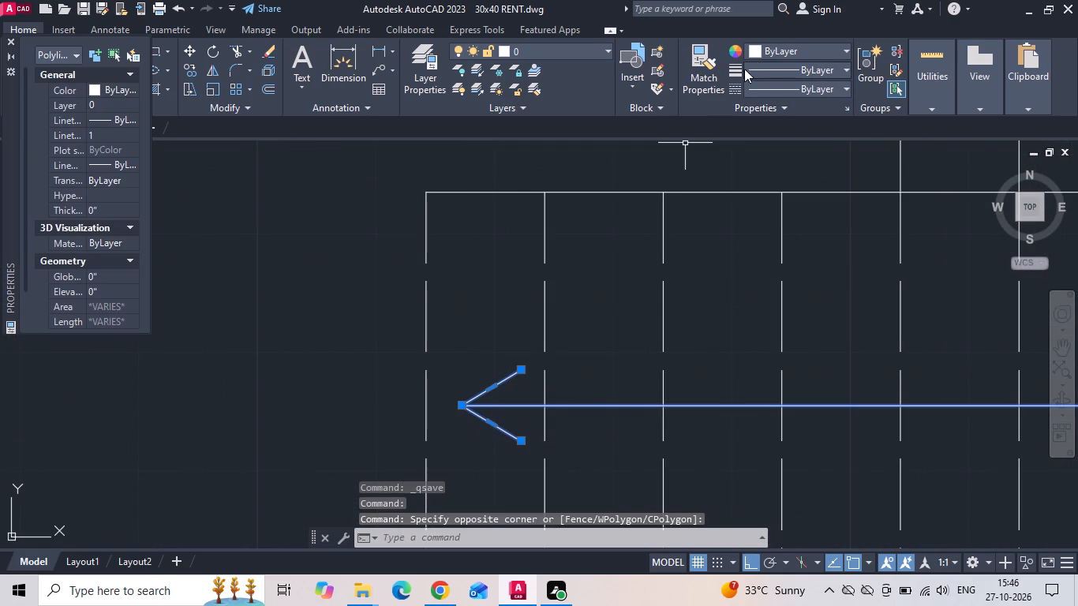
{"action": "left_click", "coordinate": [752, 50]}
{"action": "left_click", "coordinate": [759, 206]}
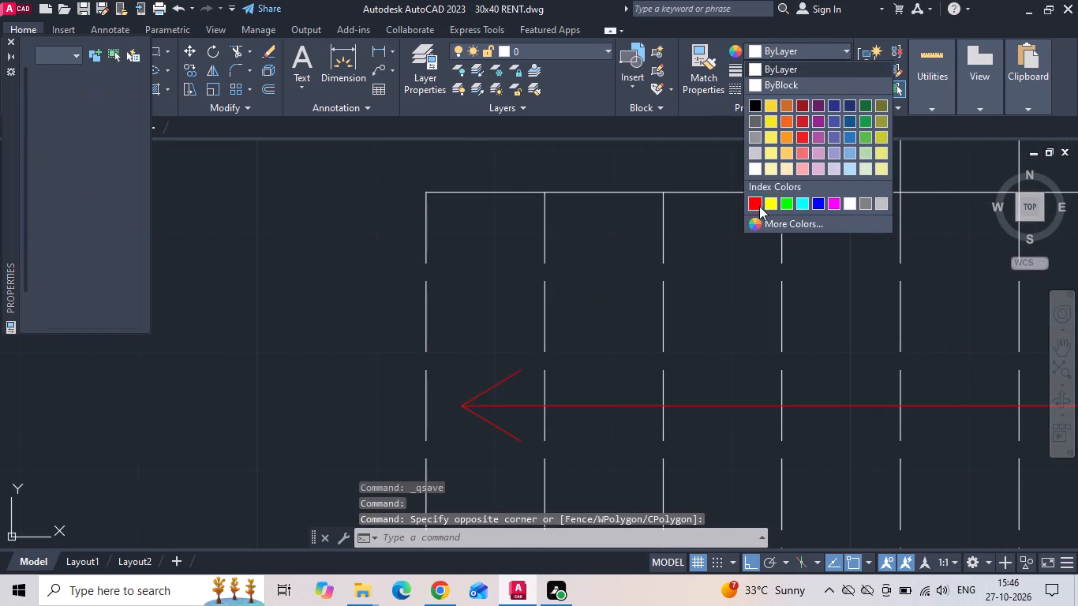
{"action": "key", "text": "Escape"}
Save the drawing.
{"action": "key", "text": "ctrl+s"}
{"action": "key", "text": "ctrl+s"}
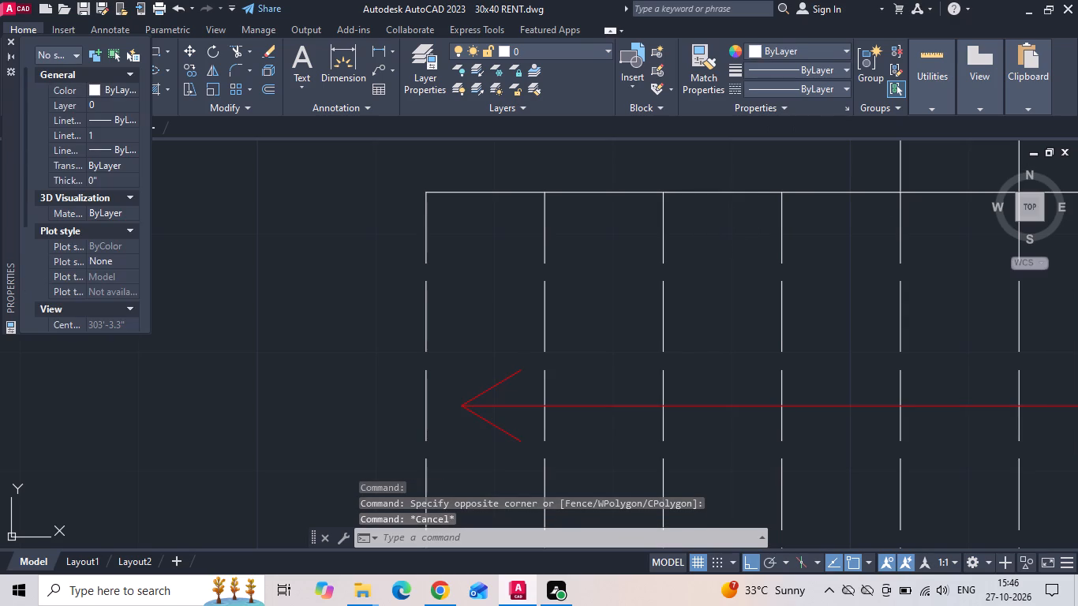
Draw a short line across the front wall's thickness, from the lower flight's balcony-side end tread to the outer wall line.
{"action": "scroll", "coordinate": [706, 239], "scroll_direction": "down", "scroll_amount": 2}
{"action": "scroll", "coordinate": [703, 324], "scroll_direction": "down", "scroll_amount": 3}
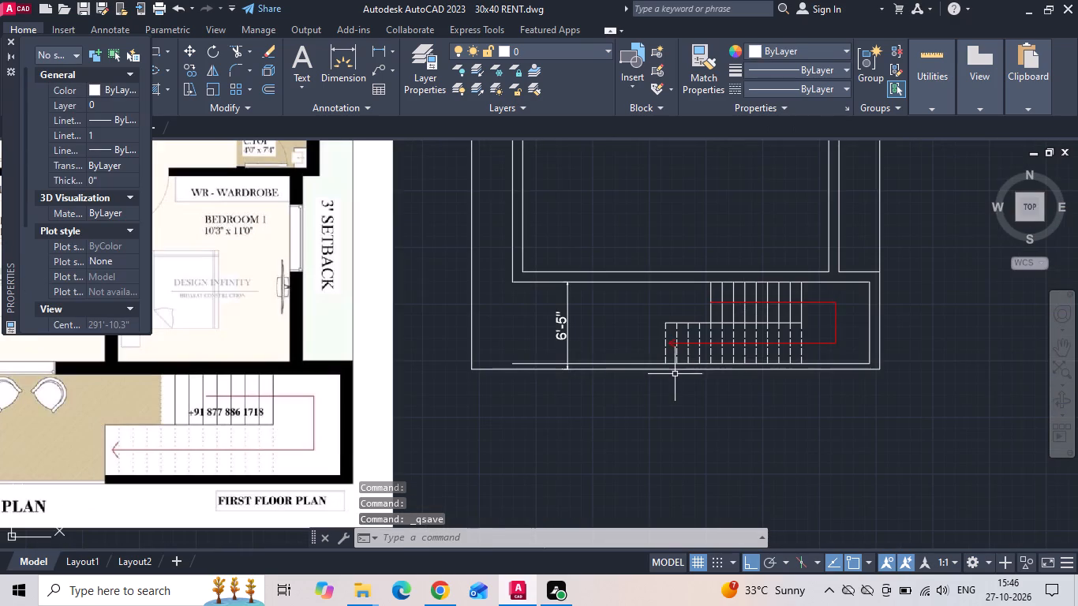
{"action": "middle_click_drag", "start_coordinate": [640, 378], "coordinate": [691, 366]}
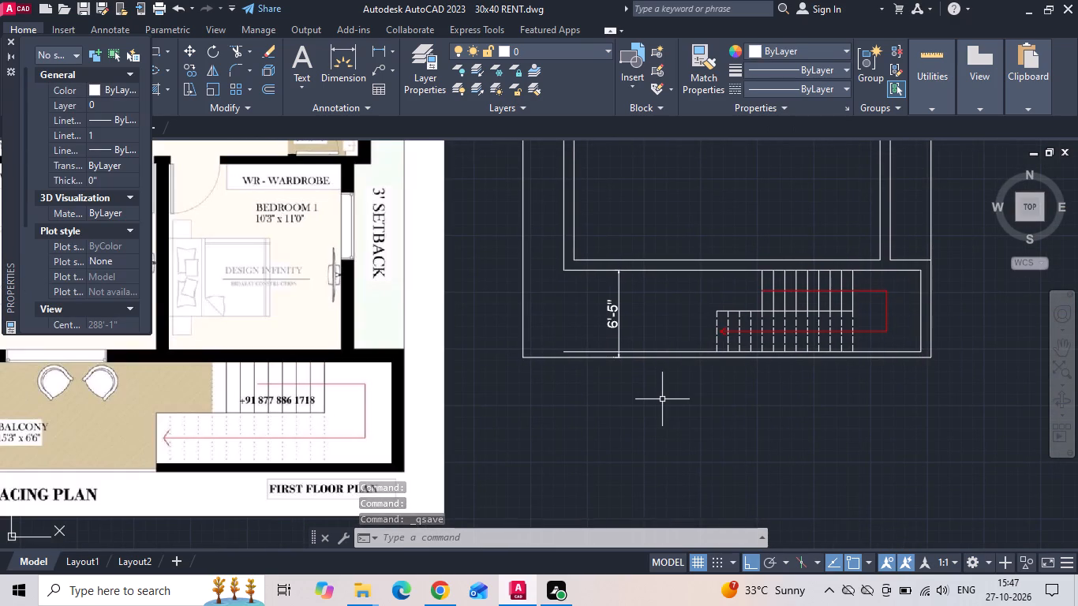
{"action": "scroll", "coordinate": [763, 339], "scroll_direction": "up", "scroll_amount": 3}
{"action": "scroll", "coordinate": [672, 363], "scroll_direction": "up", "scroll_amount": 1}
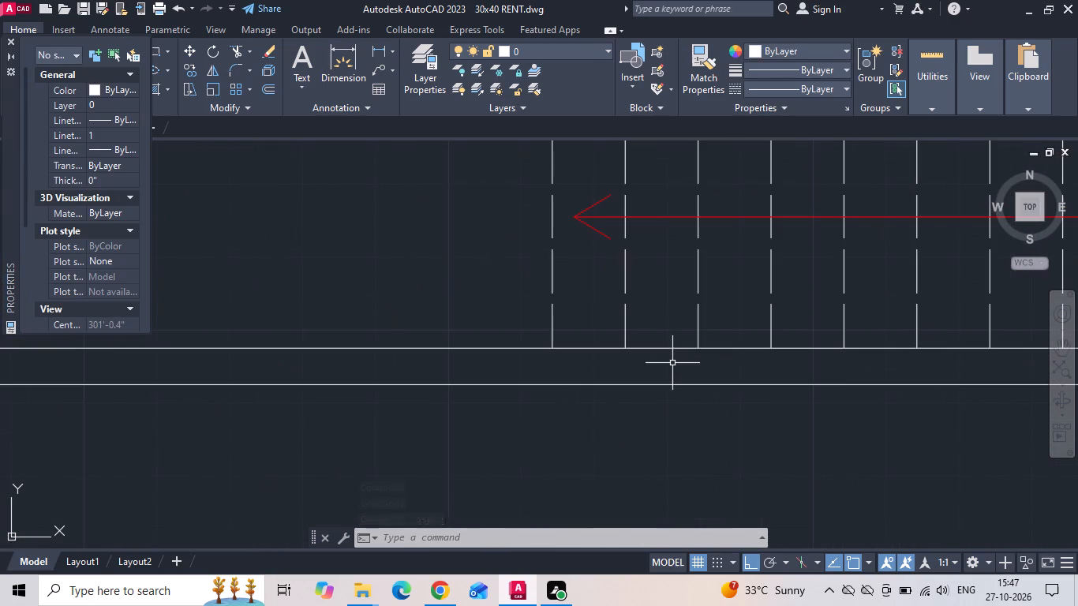
{"action": "key", "text": "l"}
{"action": "key", "text": "space"}
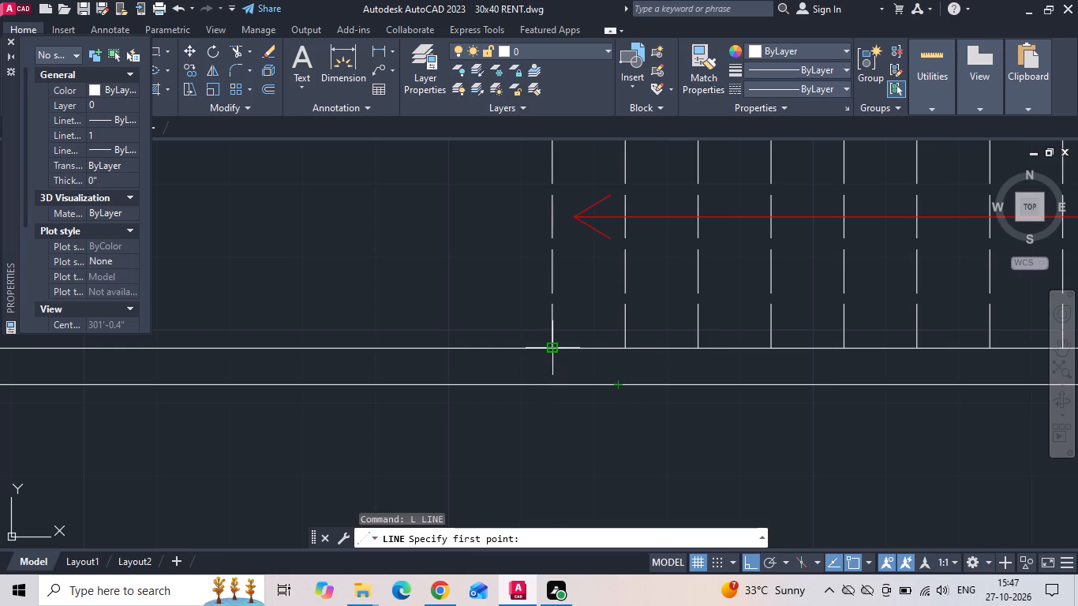
{"action": "left_click", "coordinate": [552, 349]}
{"action": "left_click", "coordinate": [548, 385]}
{"action": "key", "text": "Escape"}
Trim away the front wall's inner line on the balcony side of the short line at the stair end.
{"action": "type", "text": "TR"}
{"action": "key", "text": "space"}
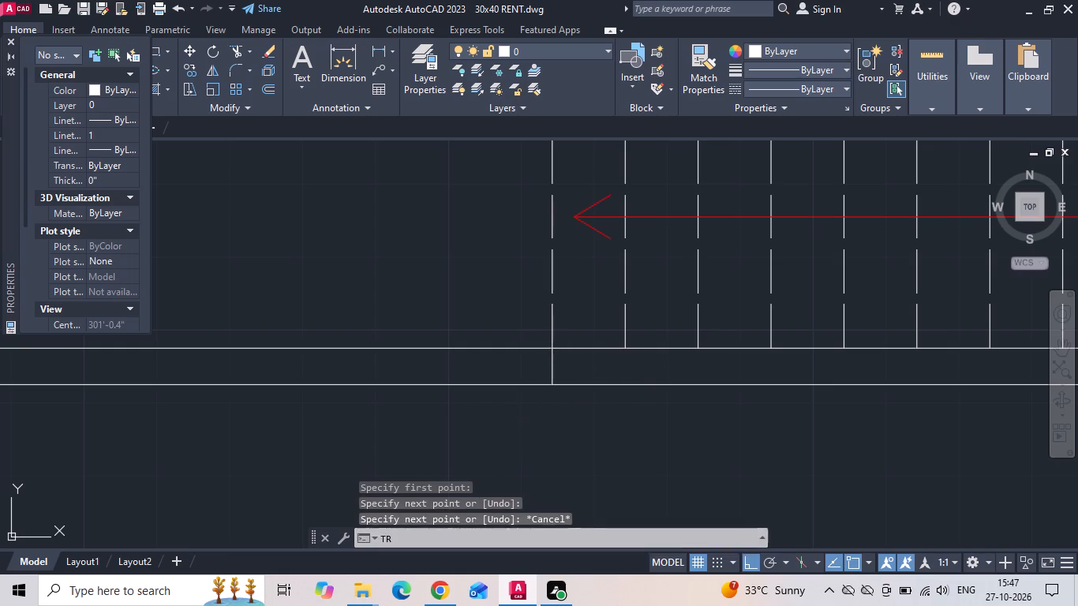
{"action": "key", "text": "space"}
{"action": "left_click_drag", "start_coordinate": [507, 368], "coordinate": [496, 329]}
{"action": "scroll", "coordinate": [497, 329], "scroll_direction": "down", "scroll_amount": 2}
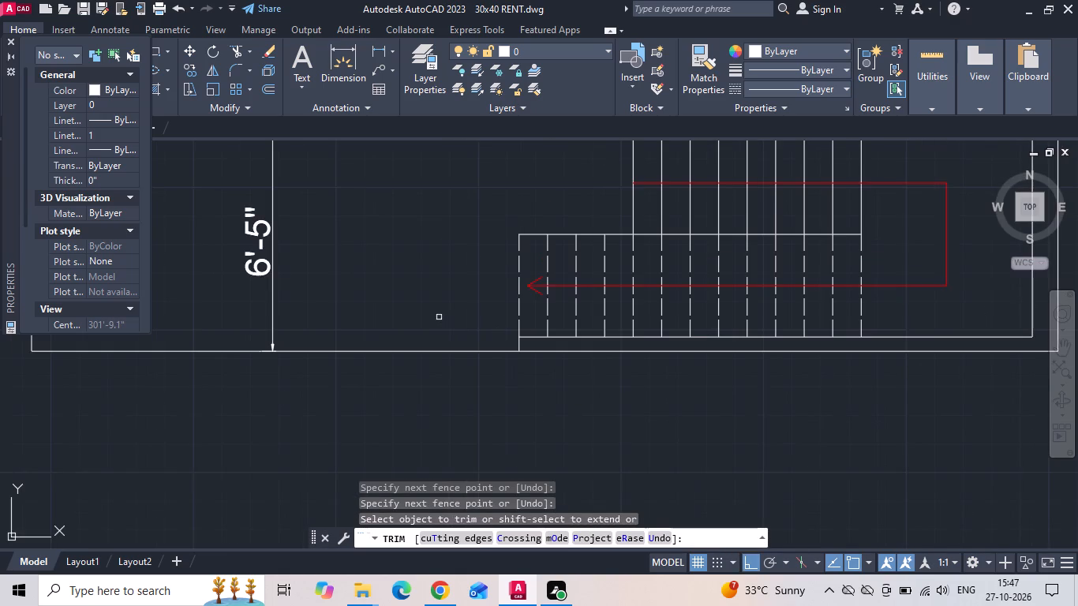
{"action": "middle_click_drag", "start_coordinate": [439, 317], "coordinate": [547, 333]}
{"action": "scroll", "coordinate": [586, 333], "scroll_direction": "down", "scroll_amount": 3}
{"action": "scroll", "coordinate": [200, 455], "scroll_direction": "up", "scroll_amount": 3}
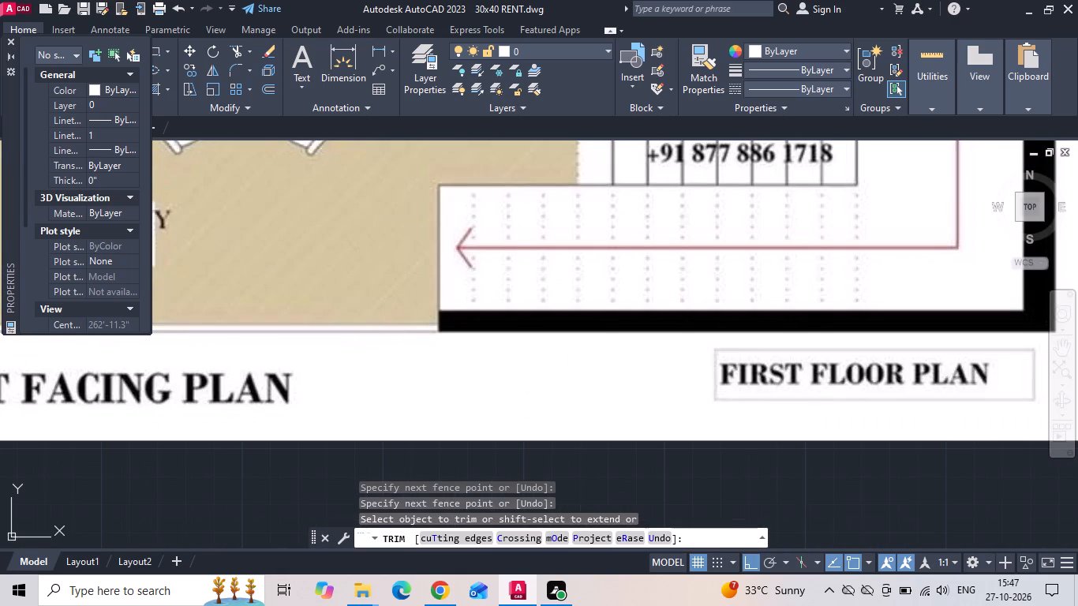
{"action": "key", "text": "Escape"}
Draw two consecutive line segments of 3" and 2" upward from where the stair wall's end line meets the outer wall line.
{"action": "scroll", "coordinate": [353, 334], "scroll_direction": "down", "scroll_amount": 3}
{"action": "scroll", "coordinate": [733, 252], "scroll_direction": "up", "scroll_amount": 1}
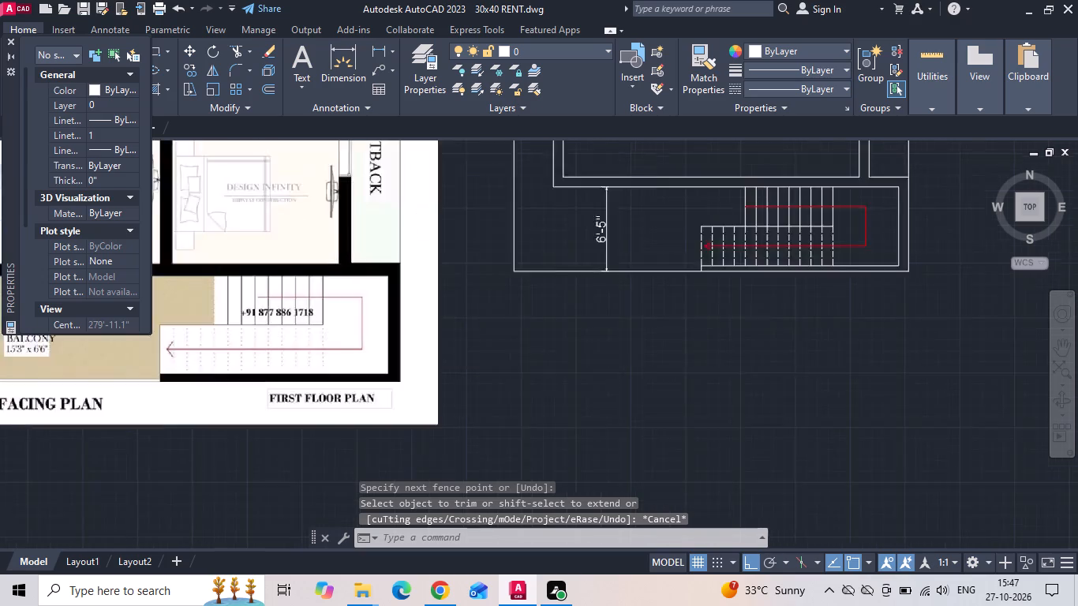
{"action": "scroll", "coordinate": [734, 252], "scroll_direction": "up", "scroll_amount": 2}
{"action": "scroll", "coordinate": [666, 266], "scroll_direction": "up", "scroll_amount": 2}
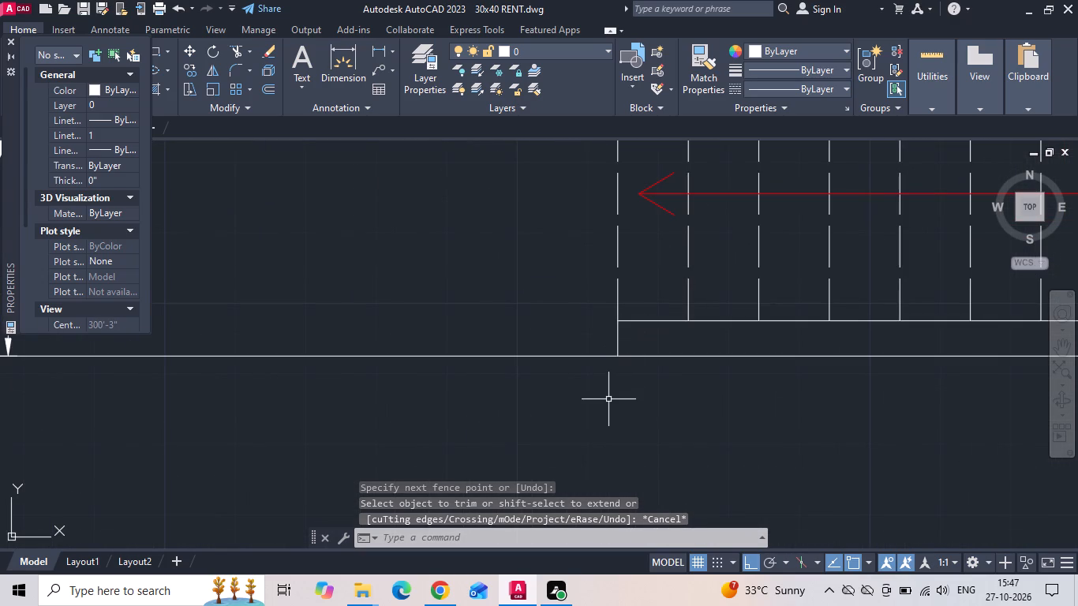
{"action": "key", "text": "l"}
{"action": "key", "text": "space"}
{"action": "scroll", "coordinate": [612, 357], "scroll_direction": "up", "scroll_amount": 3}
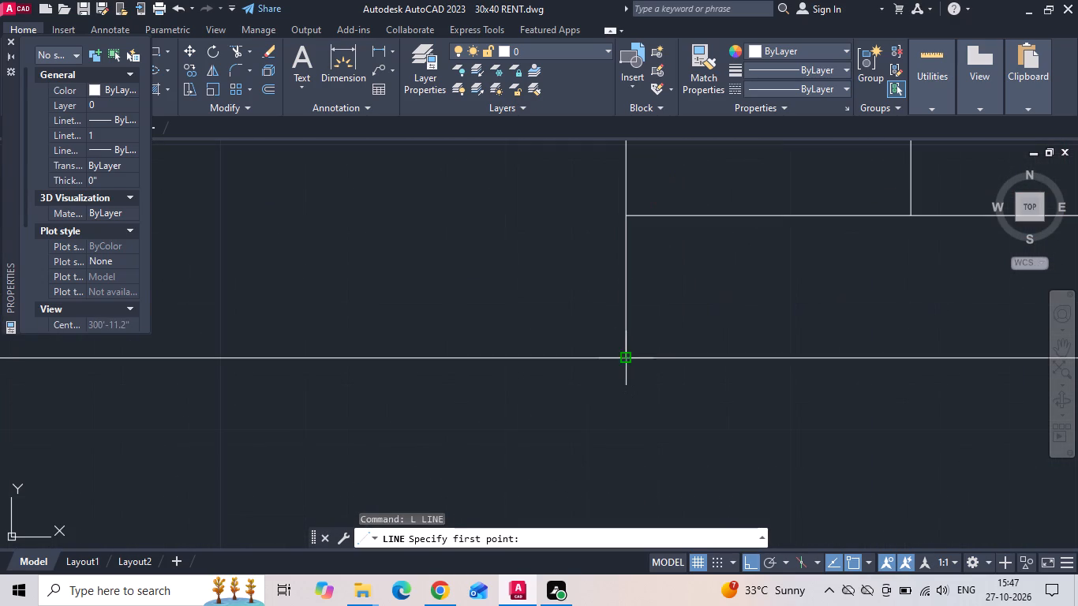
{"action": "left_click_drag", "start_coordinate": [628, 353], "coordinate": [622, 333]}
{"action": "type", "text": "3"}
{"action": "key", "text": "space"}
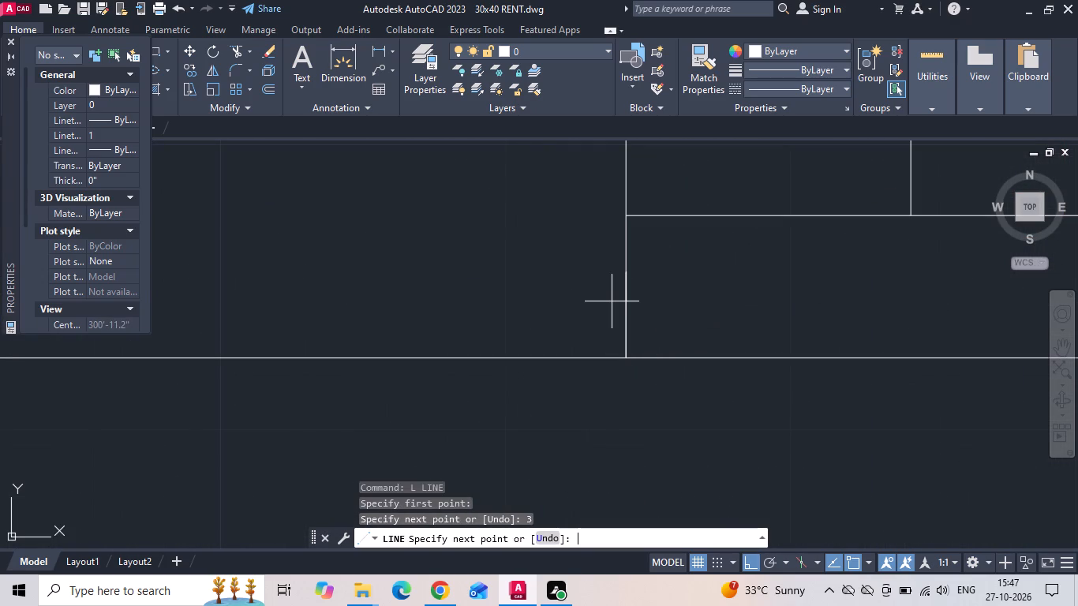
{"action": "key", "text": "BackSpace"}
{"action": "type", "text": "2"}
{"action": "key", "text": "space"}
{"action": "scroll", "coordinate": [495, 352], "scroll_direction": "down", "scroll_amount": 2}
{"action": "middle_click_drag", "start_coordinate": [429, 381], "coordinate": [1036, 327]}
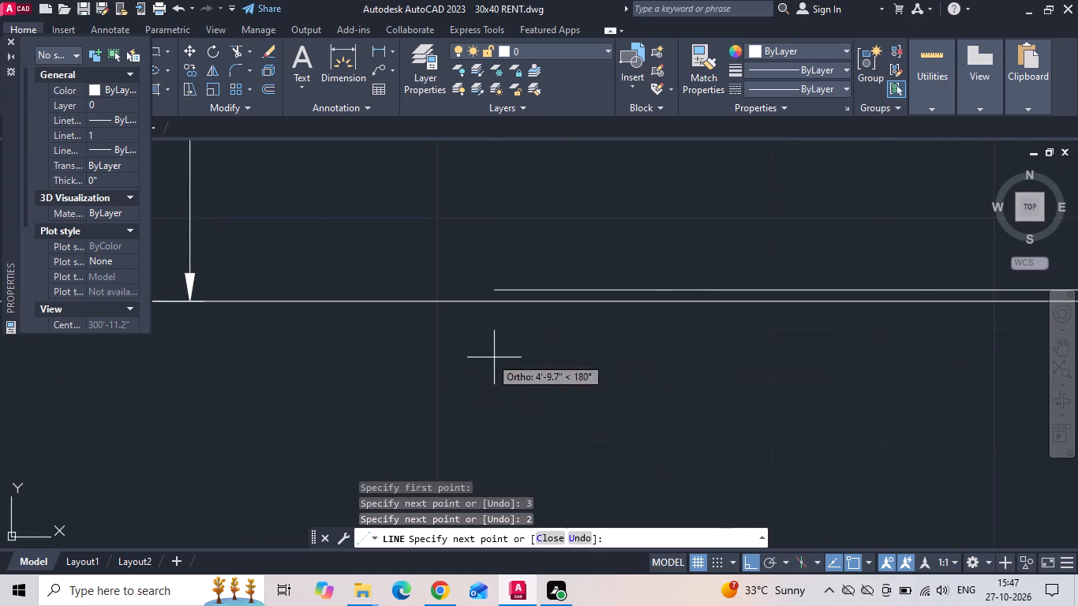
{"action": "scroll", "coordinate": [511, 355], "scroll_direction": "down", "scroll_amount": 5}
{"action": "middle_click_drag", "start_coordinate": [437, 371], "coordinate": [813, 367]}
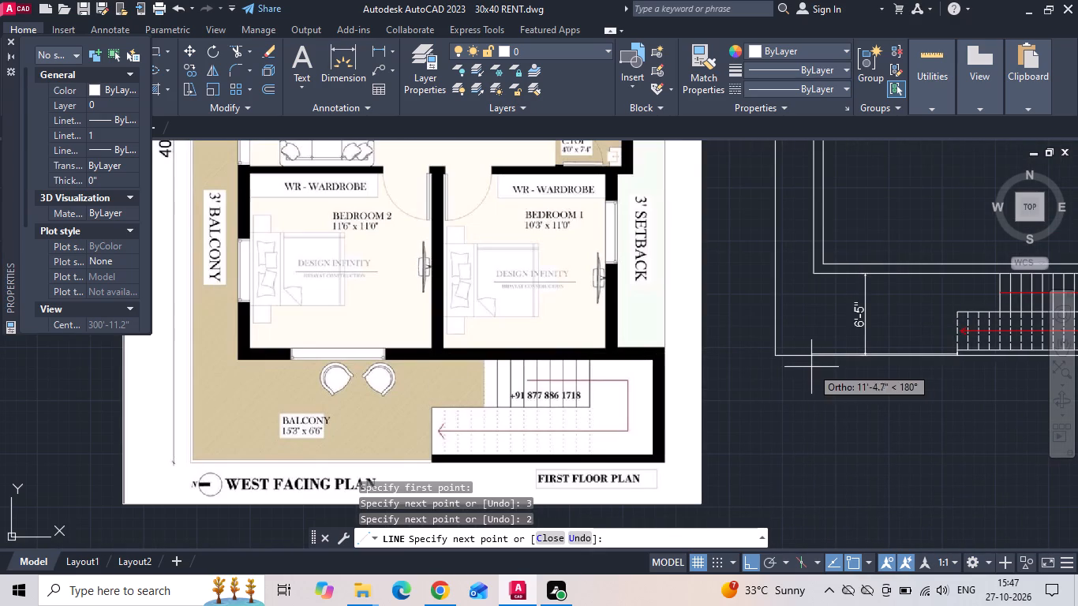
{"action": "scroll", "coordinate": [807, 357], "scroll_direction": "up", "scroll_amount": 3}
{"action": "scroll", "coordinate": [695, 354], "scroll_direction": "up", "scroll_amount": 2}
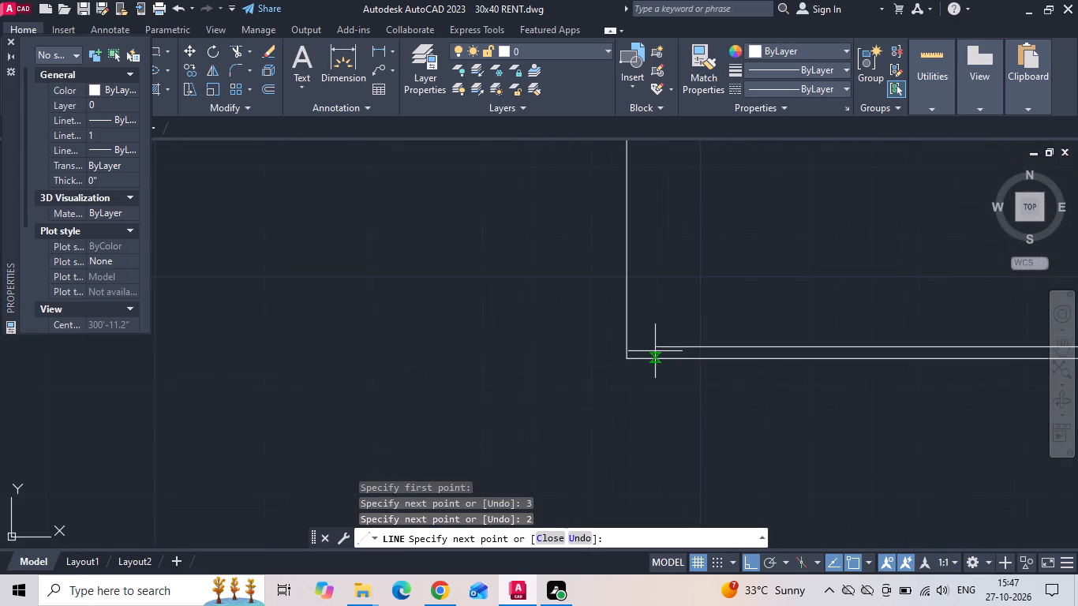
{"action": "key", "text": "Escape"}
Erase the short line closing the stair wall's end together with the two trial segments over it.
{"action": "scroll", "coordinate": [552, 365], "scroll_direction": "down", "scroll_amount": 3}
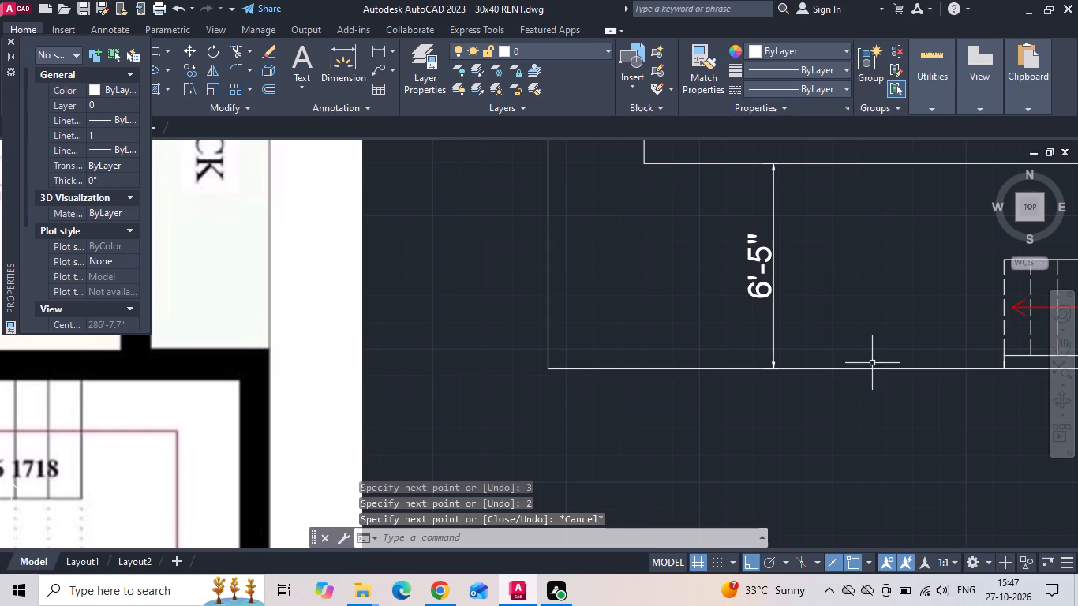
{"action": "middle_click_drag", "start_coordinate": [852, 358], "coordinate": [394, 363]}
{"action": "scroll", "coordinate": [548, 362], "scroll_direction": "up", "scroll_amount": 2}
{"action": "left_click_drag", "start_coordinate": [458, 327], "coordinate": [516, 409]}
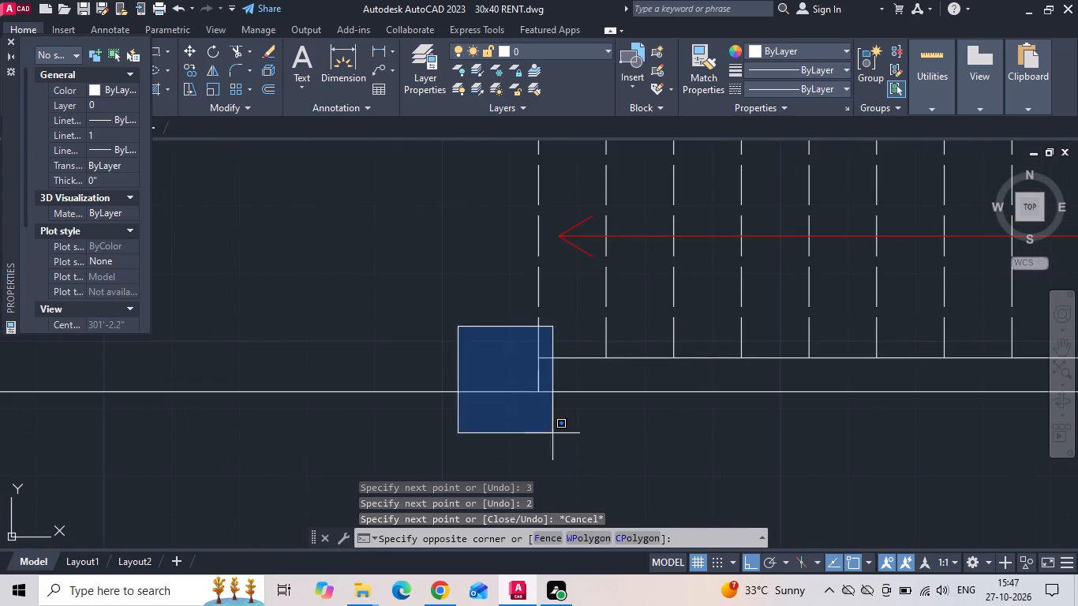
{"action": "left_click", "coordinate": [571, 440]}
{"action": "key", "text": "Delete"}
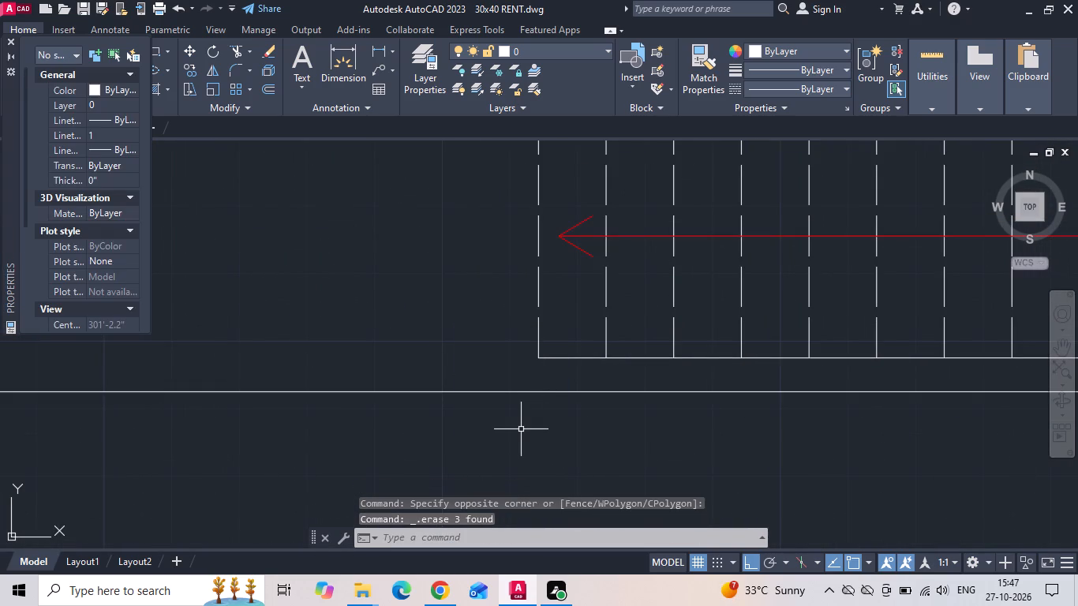
Draw a line across the front wall's thickness, from the lower flight's balcony-side end tread to the outer wall line.
{"action": "key", "text": "l"}
{"action": "key", "text": "space"}
{"action": "scroll", "coordinate": [538, 359], "scroll_direction": "up", "scroll_amount": 1}
{"action": "left_click", "coordinate": [538, 359]}
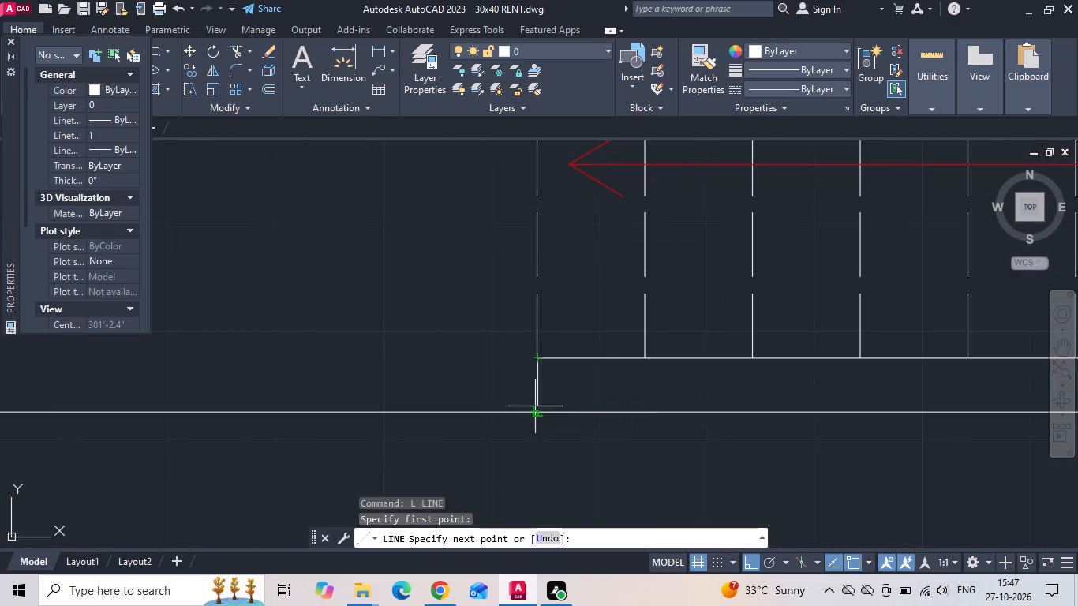
{"action": "left_click", "coordinate": [538, 411]}
{"action": "key", "text": "Escape"}
Offset the plan's outer boundary polyline 2" inward.
{"action": "type", "text": "O 2"}
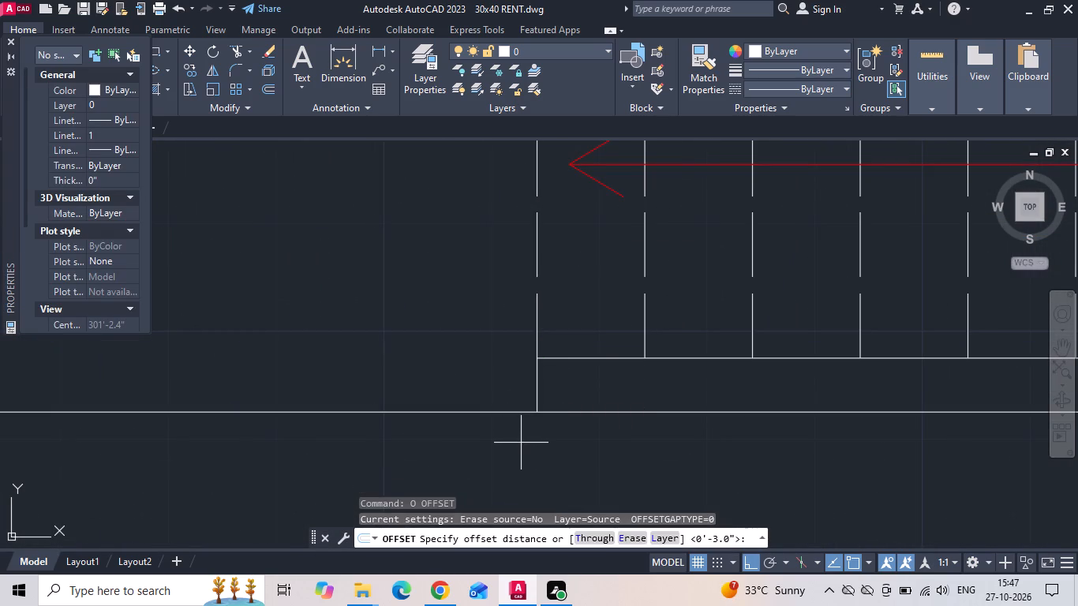
{"action": "key", "text": "space"}
{"action": "left_click", "coordinate": [494, 412]}
{"action": "left_click", "coordinate": [492, 372]}
{"action": "key", "text": "Escape"}
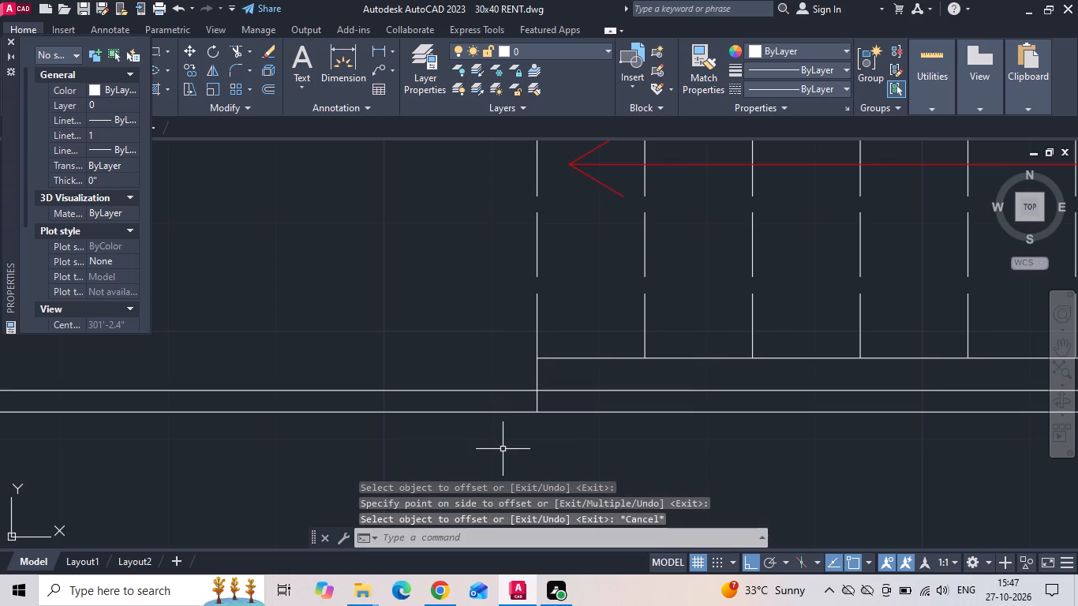
Trim away the offset boundary line along the front edge and along the outer side wall beside the staircase.
{"action": "key", "text": "r"}
{"action": "scroll", "coordinate": [456, 436], "scroll_direction": "down", "scroll_amount": 4}
{"action": "key", "text": "Escape"}
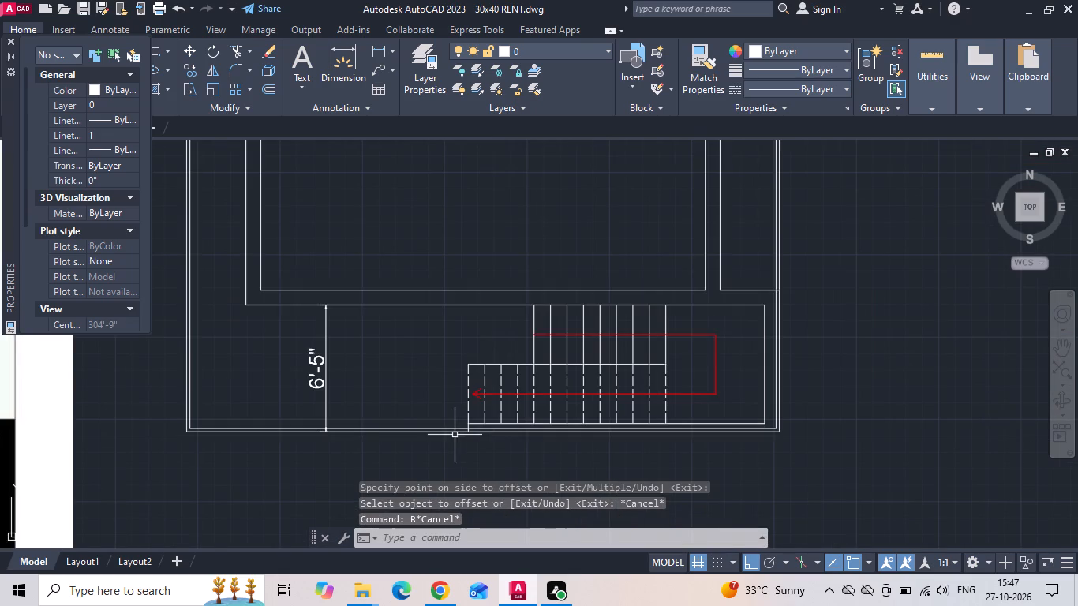
{"action": "type", "text": "TR"}
{"action": "key", "text": "space"}
{"action": "key", "text": "space"}
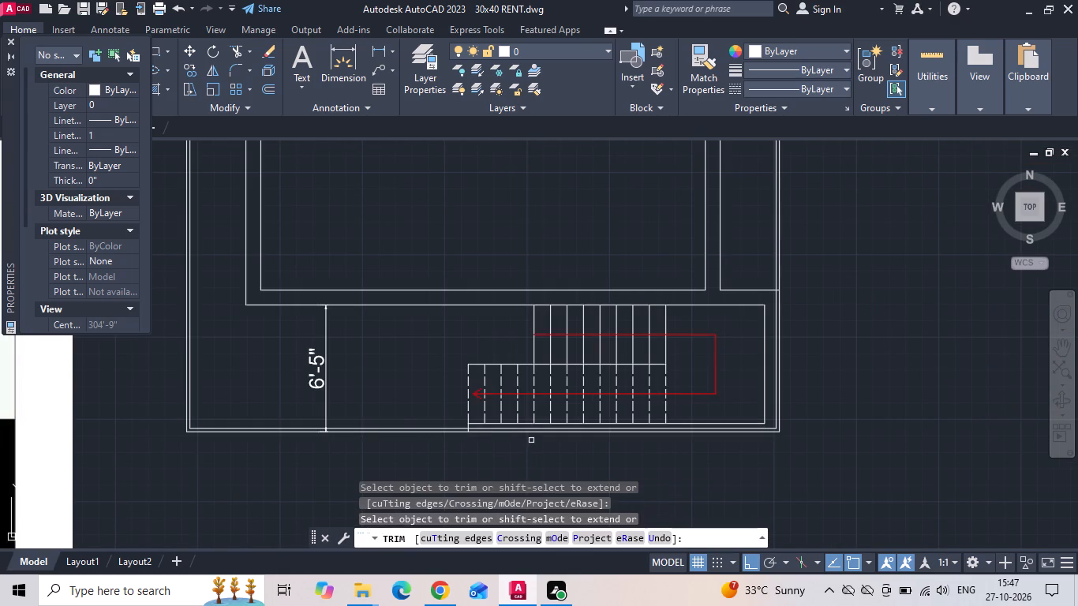
{"action": "left_click", "coordinate": [530, 429]}
{"action": "left_click", "coordinate": [530, 429]}
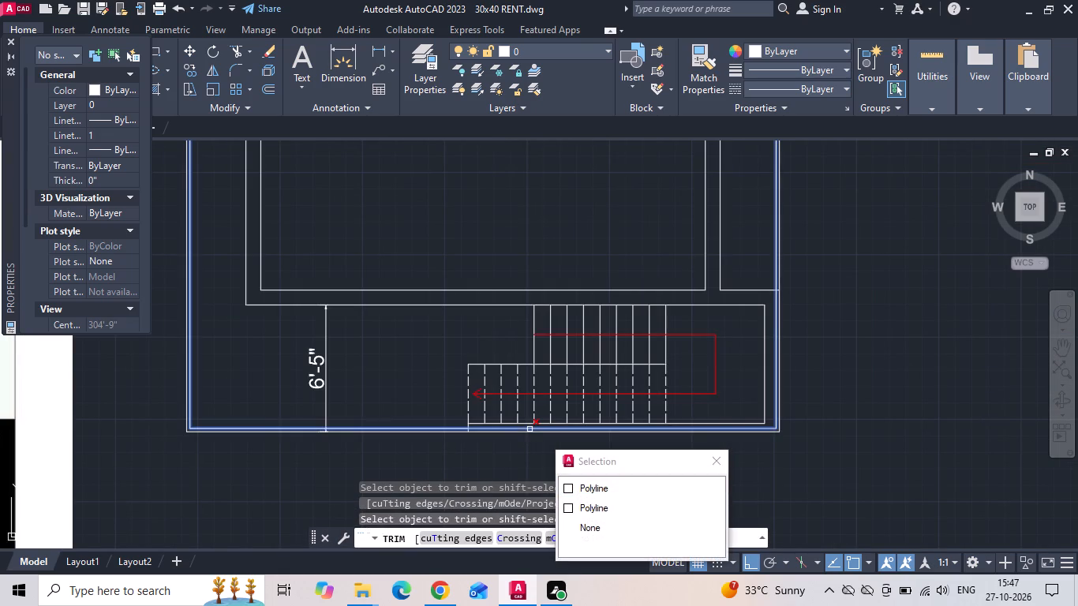
{"action": "scroll", "coordinate": [758, 405], "scroll_direction": "up", "scroll_amount": 1}
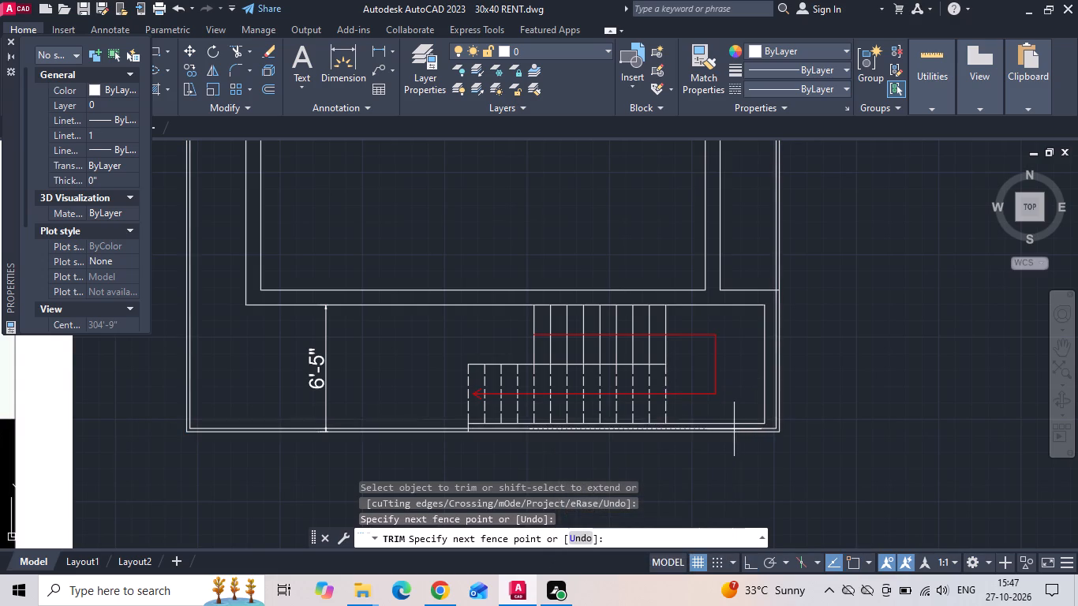
{"action": "scroll", "coordinate": [733, 427], "scroll_direction": "up", "scroll_amount": 3}
{"action": "left_click", "coordinate": [732, 426]}
{"action": "scroll", "coordinate": [680, 466], "scroll_direction": "down", "scroll_amount": 3}
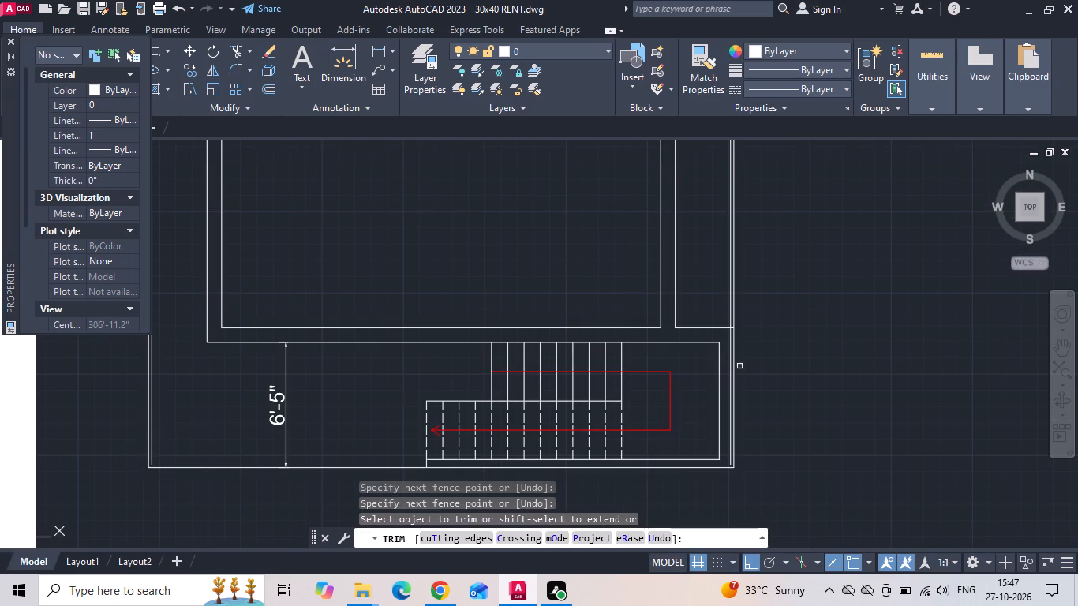
{"action": "left_click", "coordinate": [728, 356]}
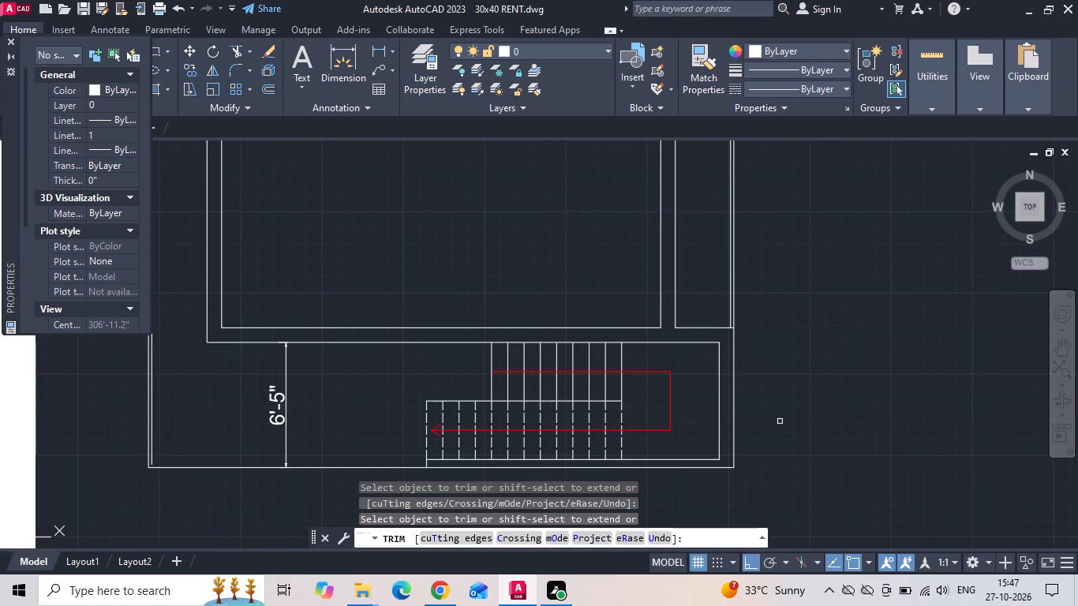
{"action": "key", "text": "Escape"}
Save the drawing.
{"action": "key", "text": "ctrl+s"}
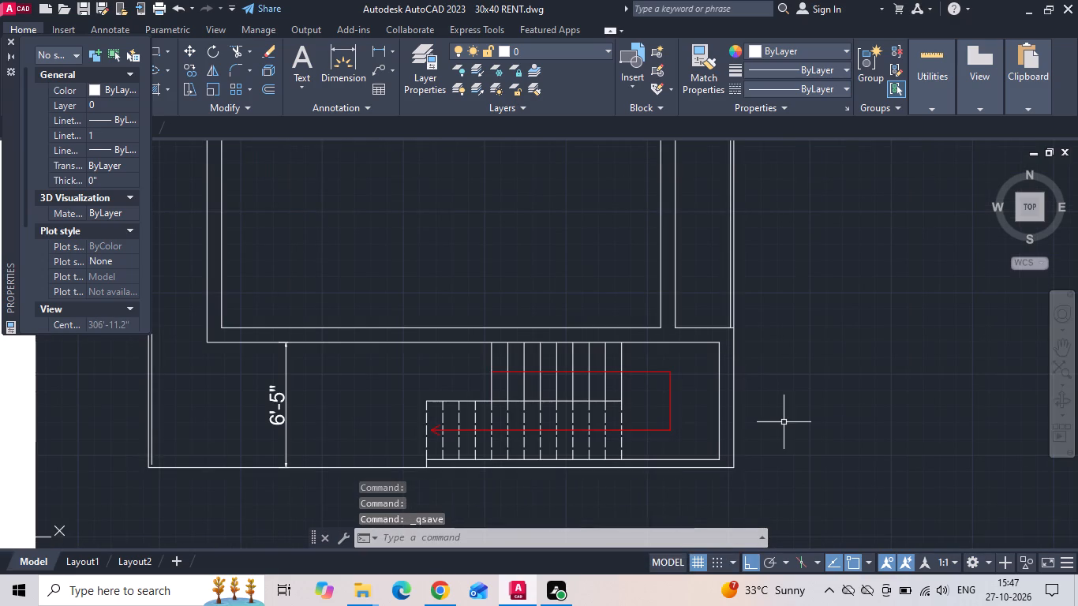
{"action": "key", "text": "ctrl+s"}
Draw the balcony's inner front line from the lower end of the offset side line to the stair wall's end line.
{"action": "scroll", "coordinate": [191, 482], "scroll_direction": "up", "scroll_amount": 2}
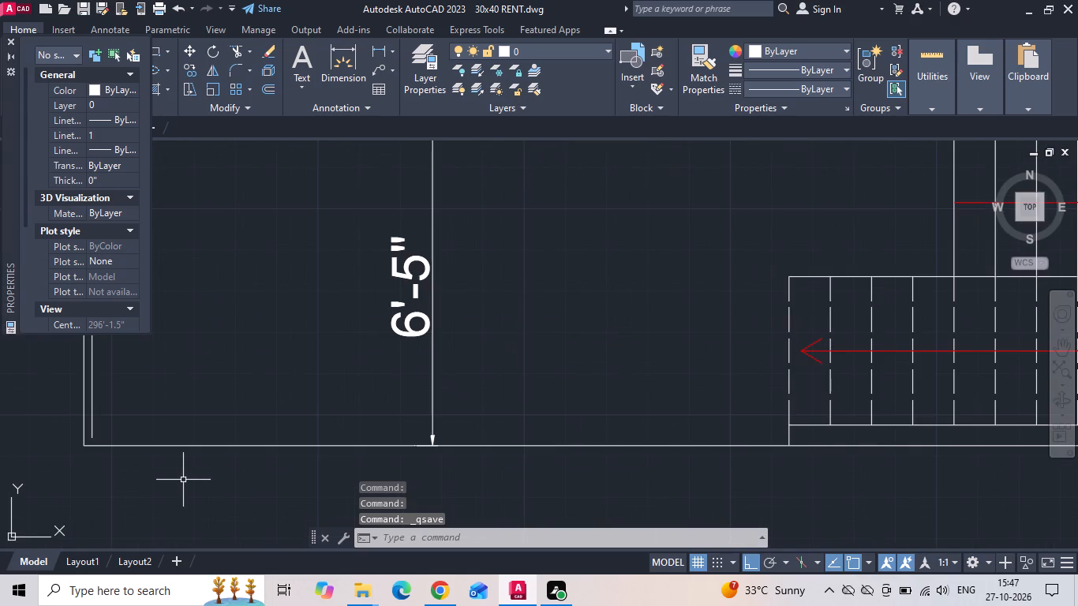
{"action": "type", "text": "L"}
{"action": "key", "text": "space"}
{"action": "left_click_drag", "start_coordinate": [93, 437], "coordinate": [101, 439]}
{"action": "scroll", "coordinate": [818, 437], "scroll_direction": "up", "scroll_amount": 3}
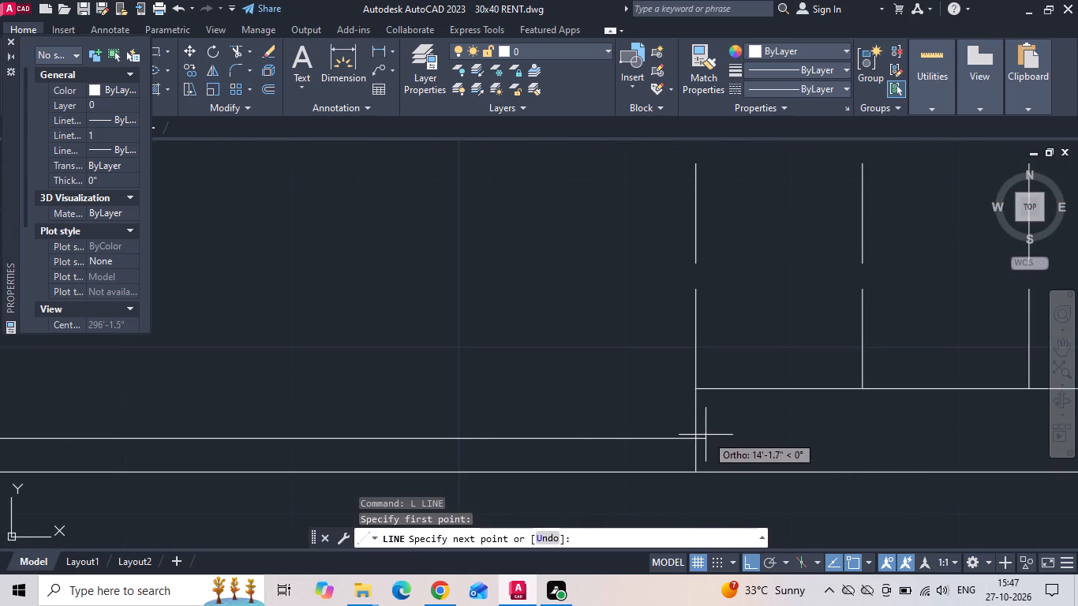
{"action": "left_click", "coordinate": [696, 438]}
{"action": "key", "text": "Escape"}
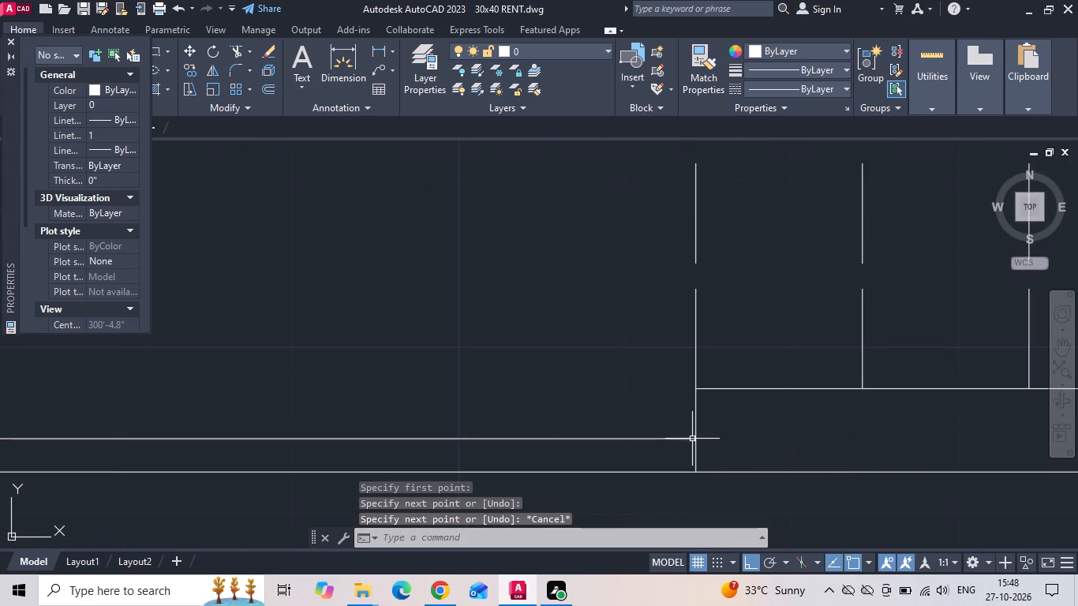
Save the drawing.
{"action": "key", "text": "ctrl+s"}
{"action": "key", "text": "ctrl+s"}
{"action": "key", "text": "ctrl+s"}
Trim the overlapping lines where the horizontal wall above the bedroom area meets the 3' balcony-side outer wall.
{"action": "scroll", "coordinate": [625, 432], "scroll_direction": "down", "scroll_amount": 3}
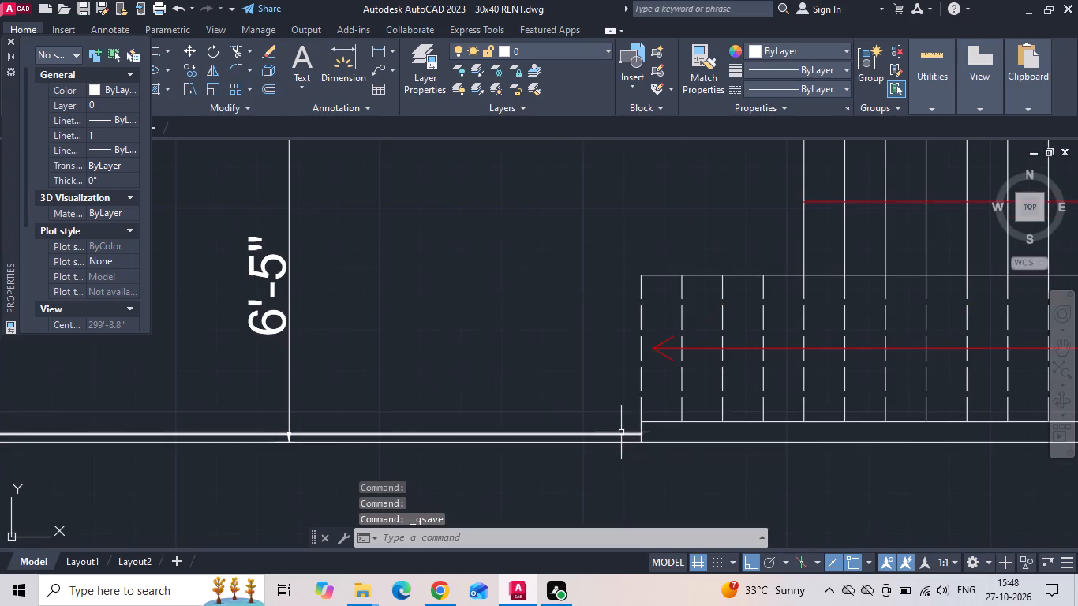
{"action": "scroll", "coordinate": [621, 432], "scroll_direction": "down", "scroll_amount": 3}
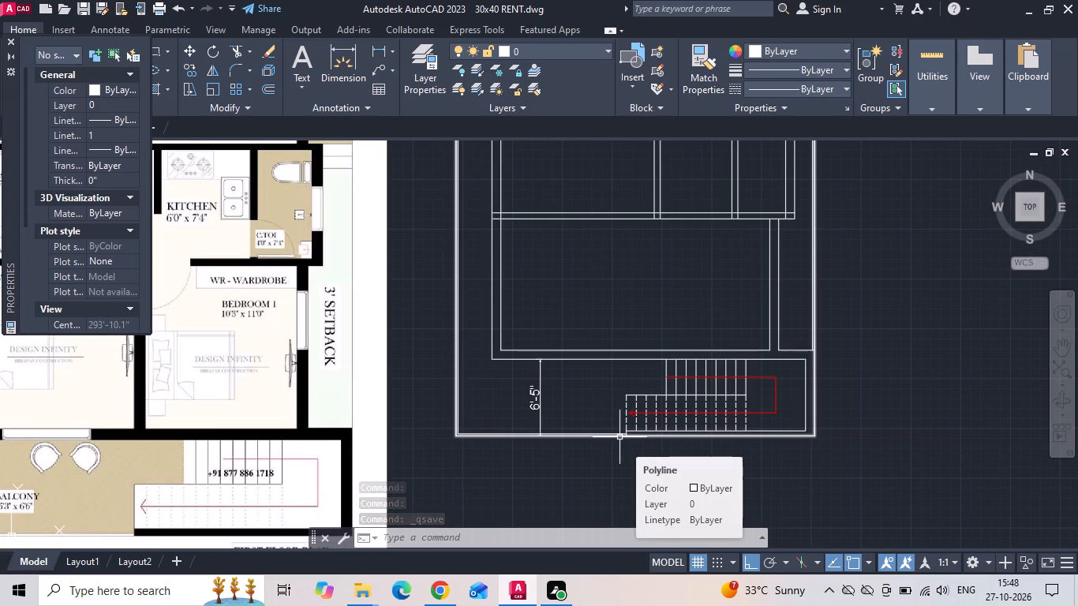
{"action": "type", "text": "TR"}
{"action": "key", "text": "space"}
{"action": "key", "text": "space"}
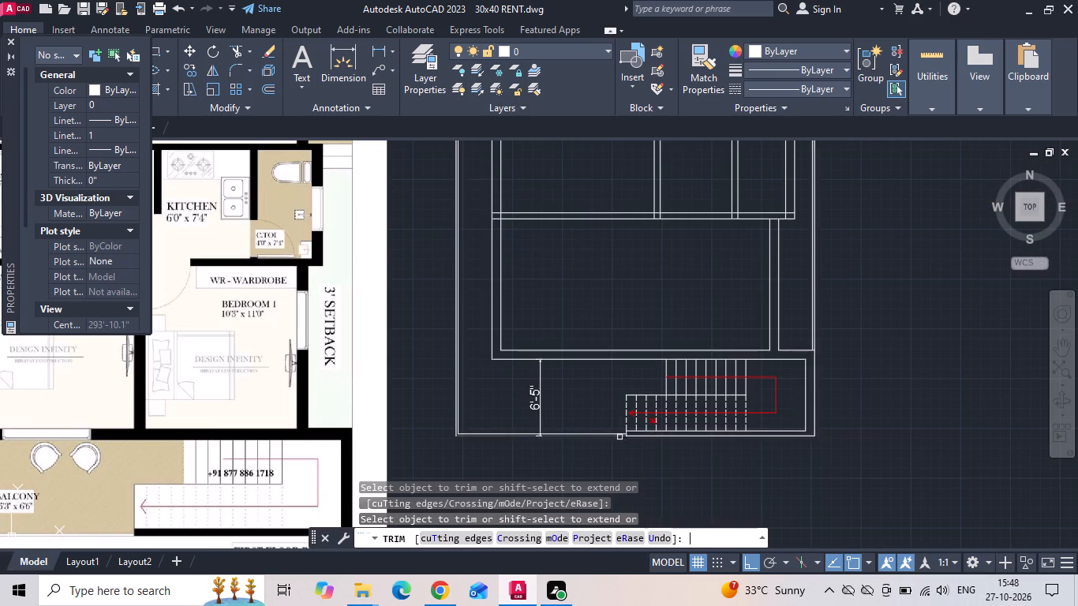
{"action": "scroll", "coordinate": [789, 416], "scroll_direction": "down", "scroll_amount": 2}
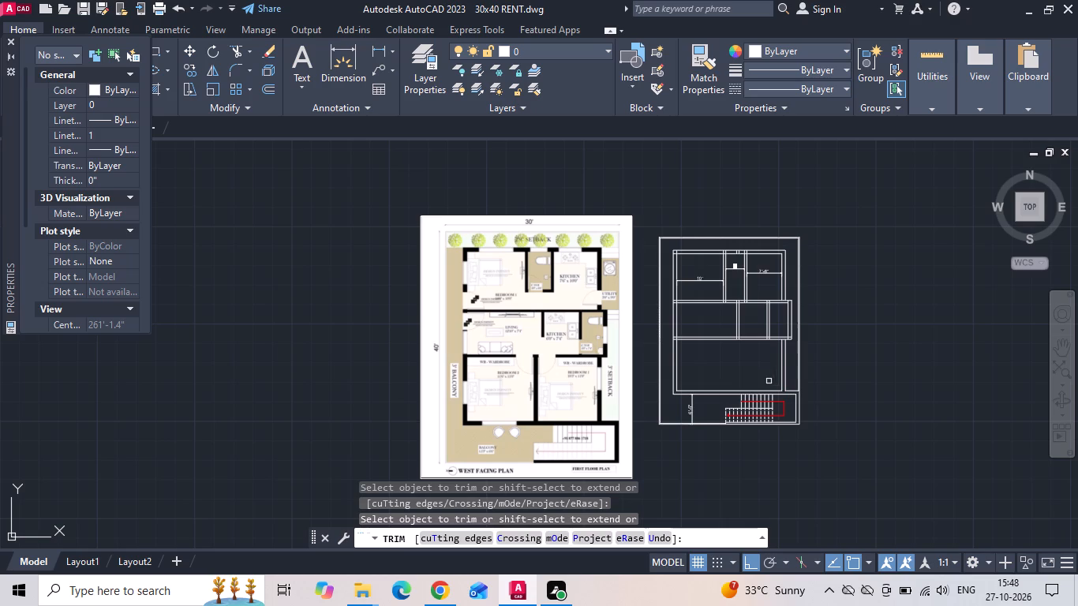
{"action": "scroll", "coordinate": [755, 355], "scroll_direction": "up", "scroll_amount": 4}
{"action": "scroll", "coordinate": [521, 324], "scroll_direction": "down", "scroll_amount": 1}
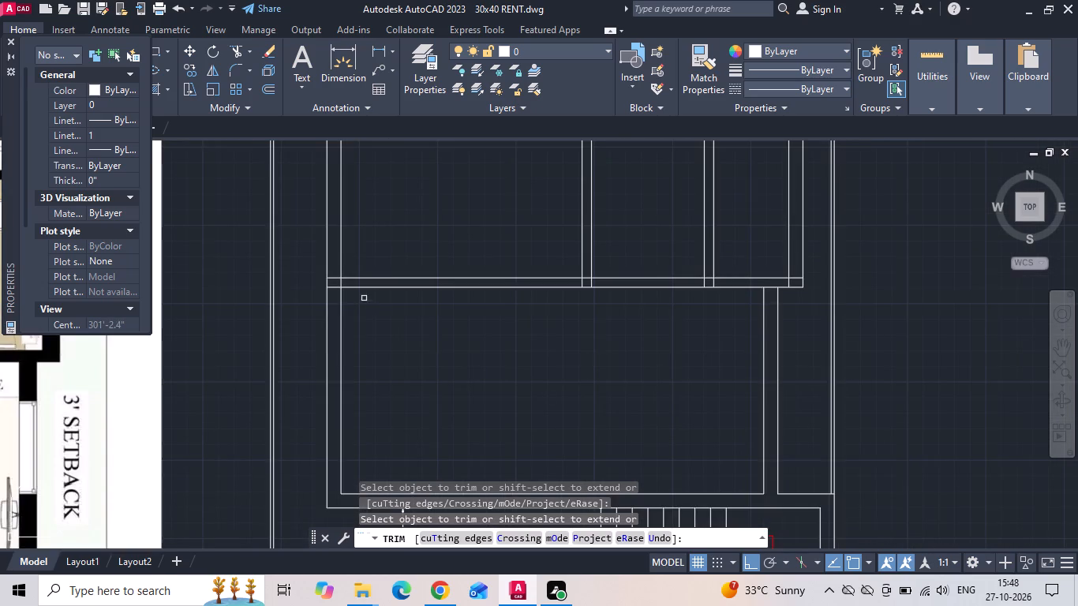
{"action": "scroll", "coordinate": [338, 283], "scroll_direction": "up", "scroll_amount": 2}
{"action": "left_click", "coordinate": [328, 252]}
{"action": "left_click", "coordinate": [335, 317]}
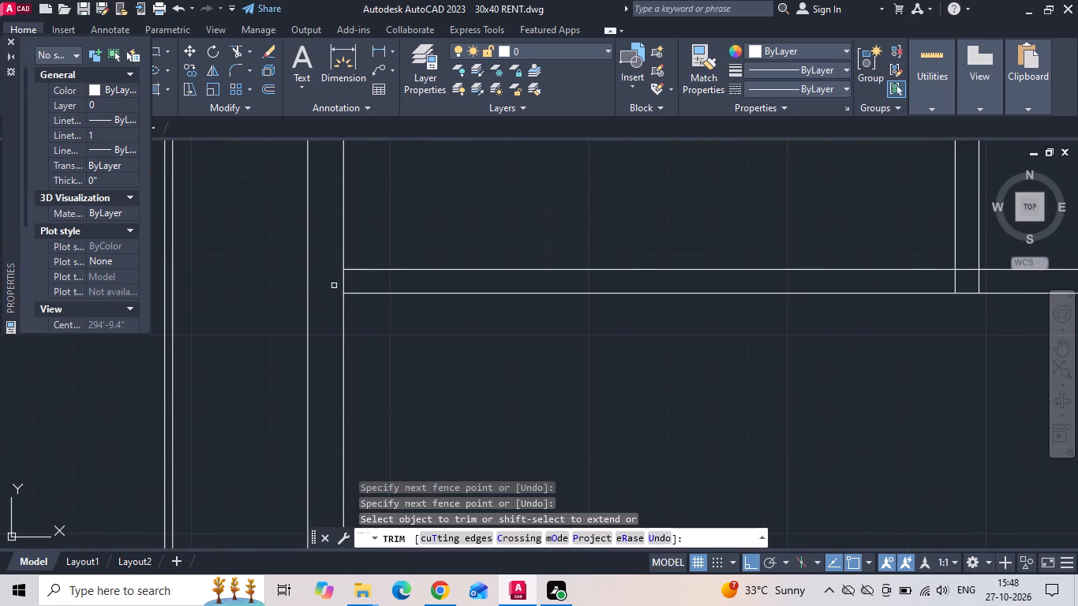
Trim the partition lines crossing that horizontal wall's thickness and the overlapping lines at its setback-side corner.
{"action": "left_click", "coordinate": [334, 278]}
{"action": "scroll", "coordinate": [329, 289], "scroll_direction": "down", "scroll_amount": 2}
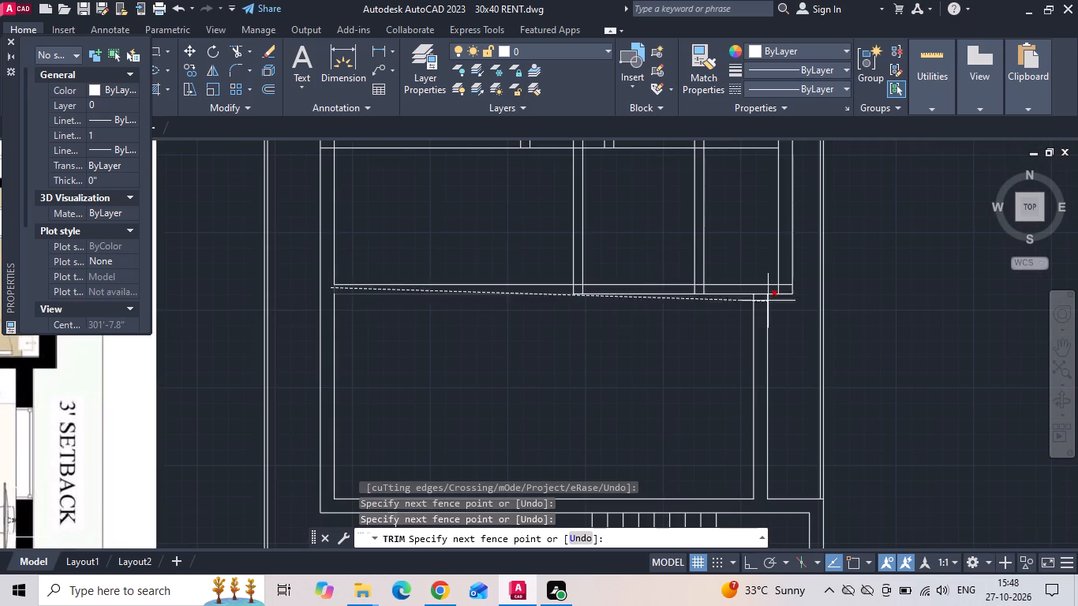
{"action": "scroll", "coordinate": [784, 294], "scroll_direction": "up", "scroll_amount": 1}
{"action": "left_click", "coordinate": [781, 286]}
{"action": "left_click", "coordinate": [784, 280]}
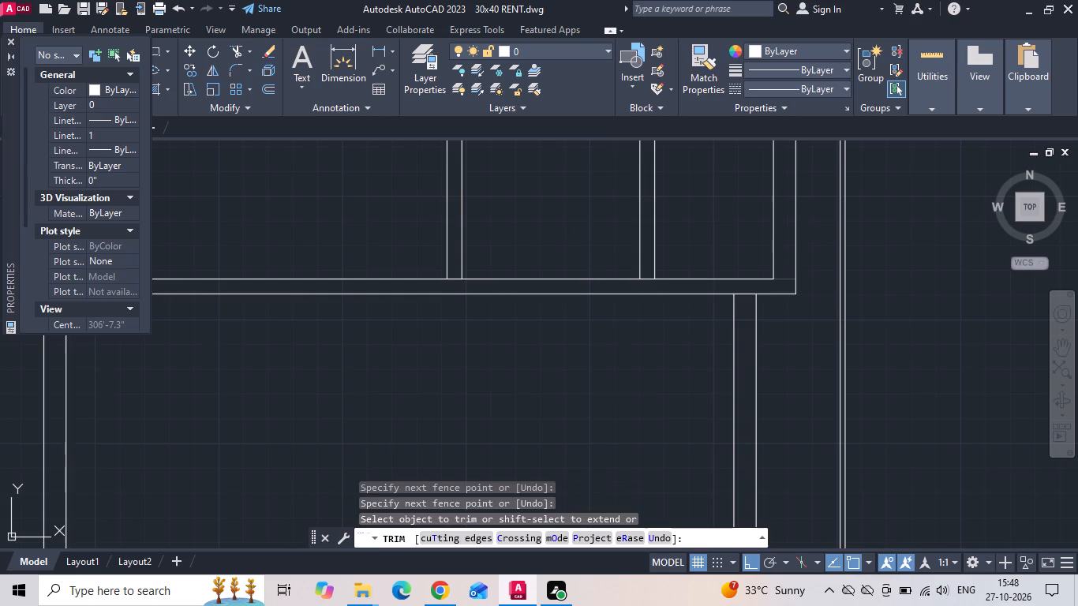
Trim the wall lines closing off the setback-side outer wall and two partitions at the horizontal wall above the bedroom area.
{"action": "left_click", "coordinate": [741, 294]}
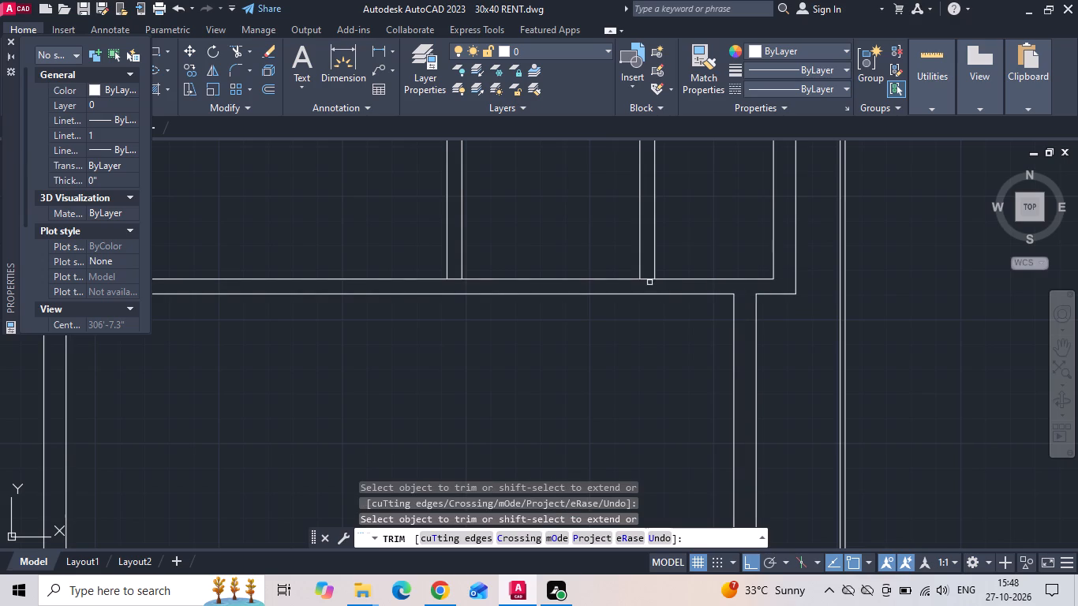
{"action": "left_click", "coordinate": [646, 276]}
{"action": "scroll", "coordinate": [638, 290], "scroll_direction": "up", "scroll_amount": 1}
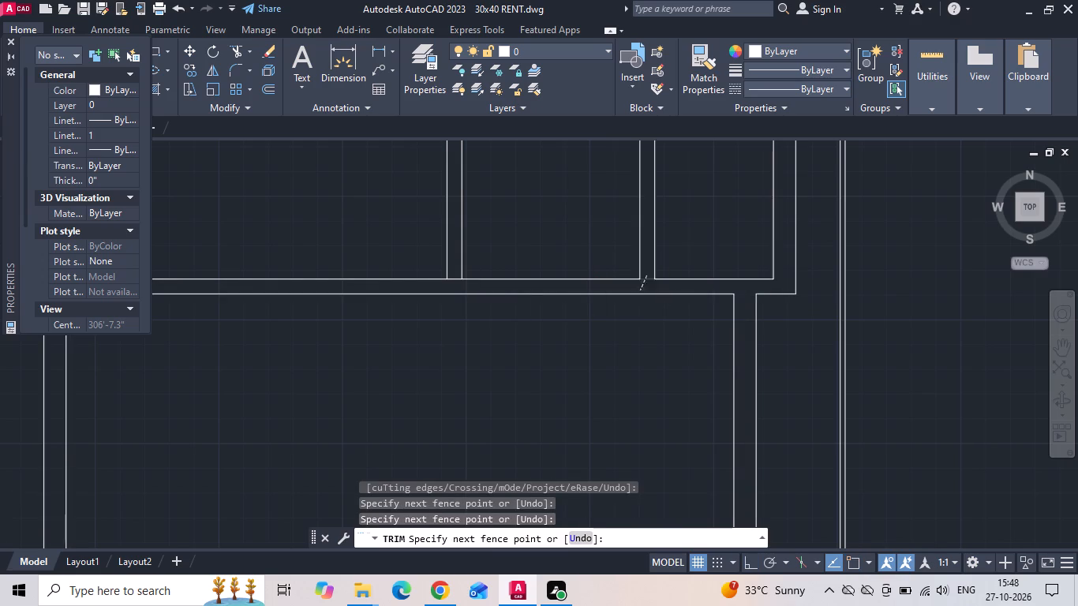
{"action": "scroll", "coordinate": [638, 290], "scroll_direction": "up", "scroll_amount": 1}
{"action": "left_click", "coordinate": [650, 275]}
{"action": "scroll", "coordinate": [668, 298], "scroll_direction": "down", "scroll_amount": 2}
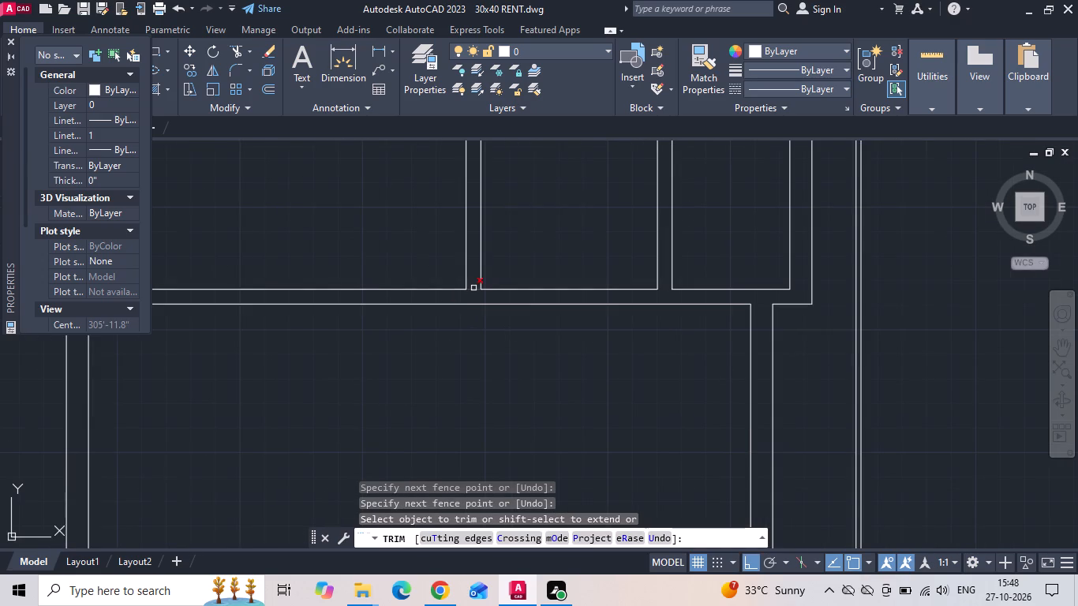
{"action": "left_click", "coordinate": [473, 289]}
{"action": "scroll", "coordinate": [510, 410], "scroll_direction": "down", "scroll_amount": 2}
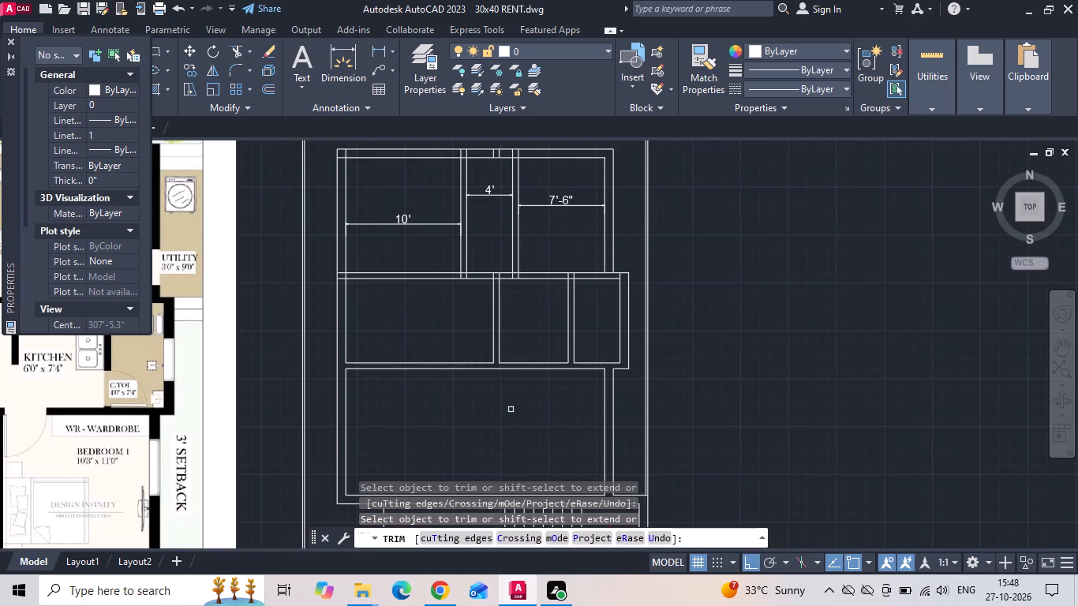
Trim the partition and outer-wall lines crossing the thickness of the horizontal wall below the 10', 4' and 7'-6" rooms, including its balcony-side end.
{"action": "scroll", "coordinate": [581, 240], "scroll_direction": "up", "scroll_amount": 1}
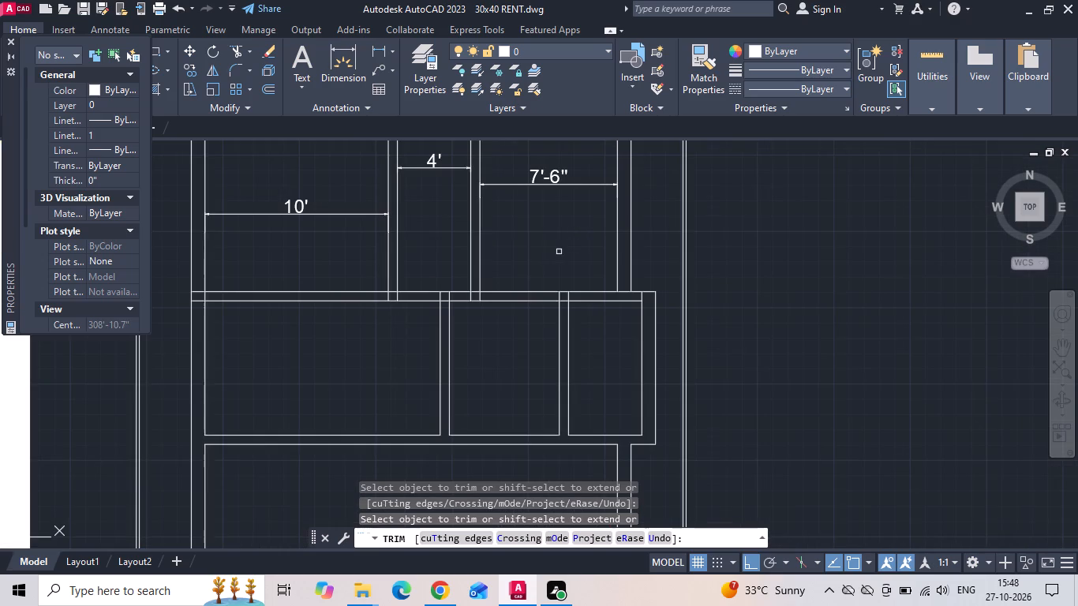
{"action": "middle_click_drag", "start_coordinate": [559, 255], "coordinate": [613, 286]}
{"action": "scroll", "coordinate": [735, 335], "scroll_direction": "up", "scroll_amount": 2}
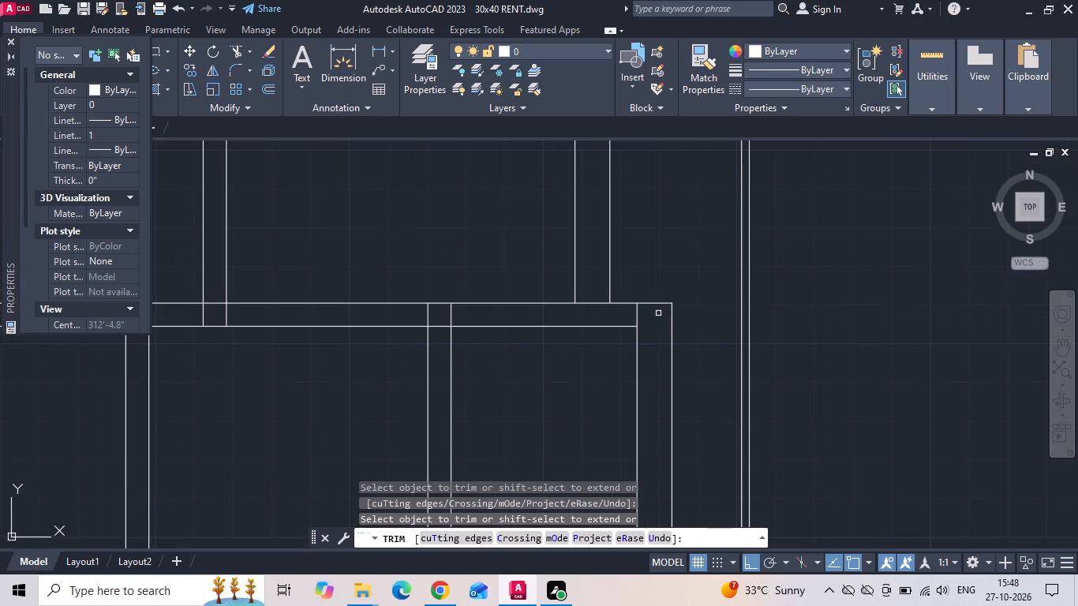
{"action": "left_click", "coordinate": [657, 313]}
{"action": "middle_click_drag", "start_coordinate": [623, 318], "coordinate": [830, 323]}
{"action": "scroll", "coordinate": [830, 323], "scroll_direction": "down", "scroll_amount": 1}
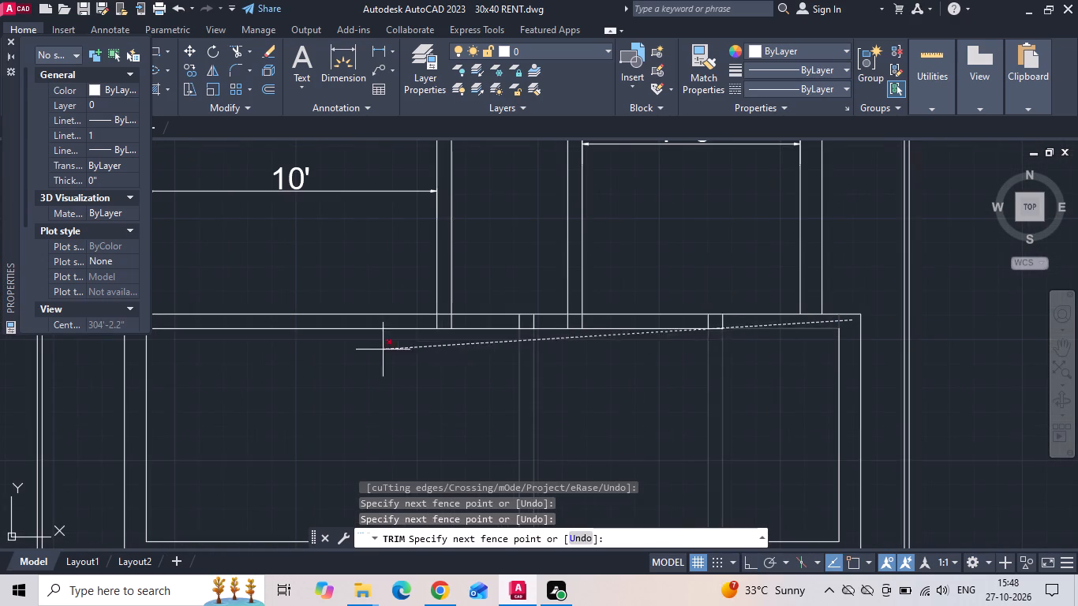
{"action": "middle_click_drag", "start_coordinate": [397, 370], "coordinate": [740, 418]}
{"action": "scroll", "coordinate": [482, 367], "scroll_direction": "up", "scroll_amount": 1}
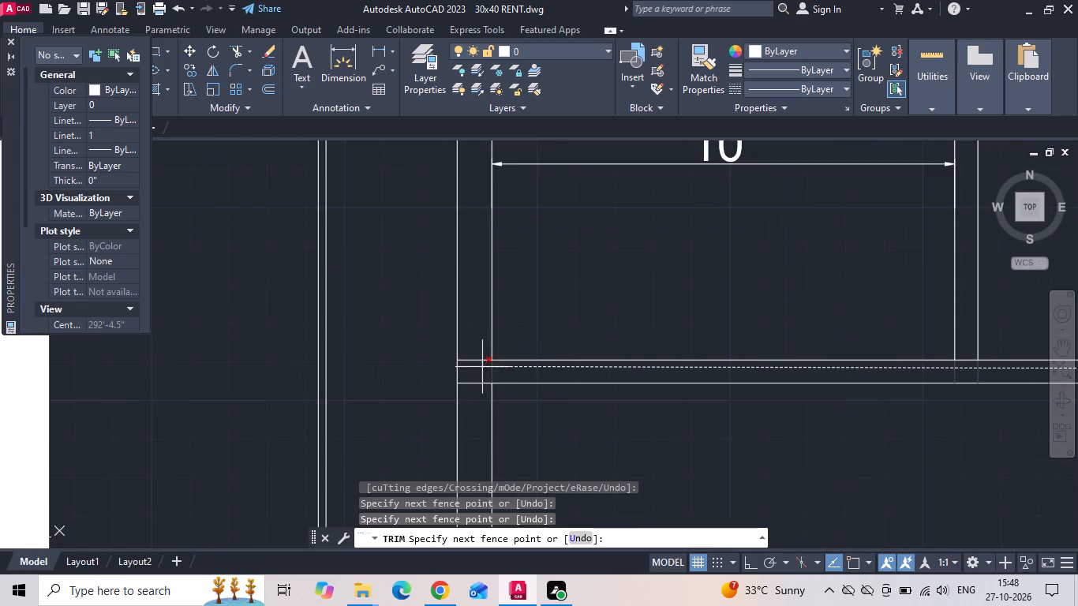
{"action": "scroll", "coordinate": [482, 367], "scroll_direction": "up", "scroll_amount": 1}
{"action": "left_click", "coordinate": [482, 367]}
{"action": "left_click_drag", "start_coordinate": [479, 349], "coordinate": [477, 425]}
{"action": "scroll", "coordinate": [463, 361], "scroll_direction": "down", "scroll_amount": 3}
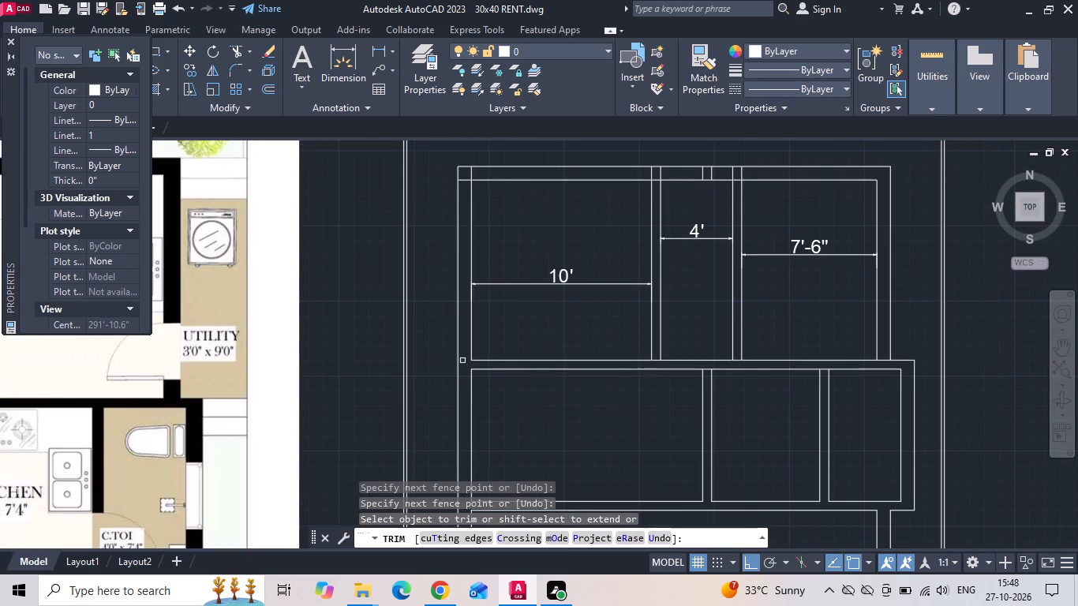
Trim that wall's face lines where the two living and kitchen partitions below and the setback-side outer wall above meet it.
{"action": "scroll", "coordinate": [765, 371], "scroll_direction": "up", "scroll_amount": 2}
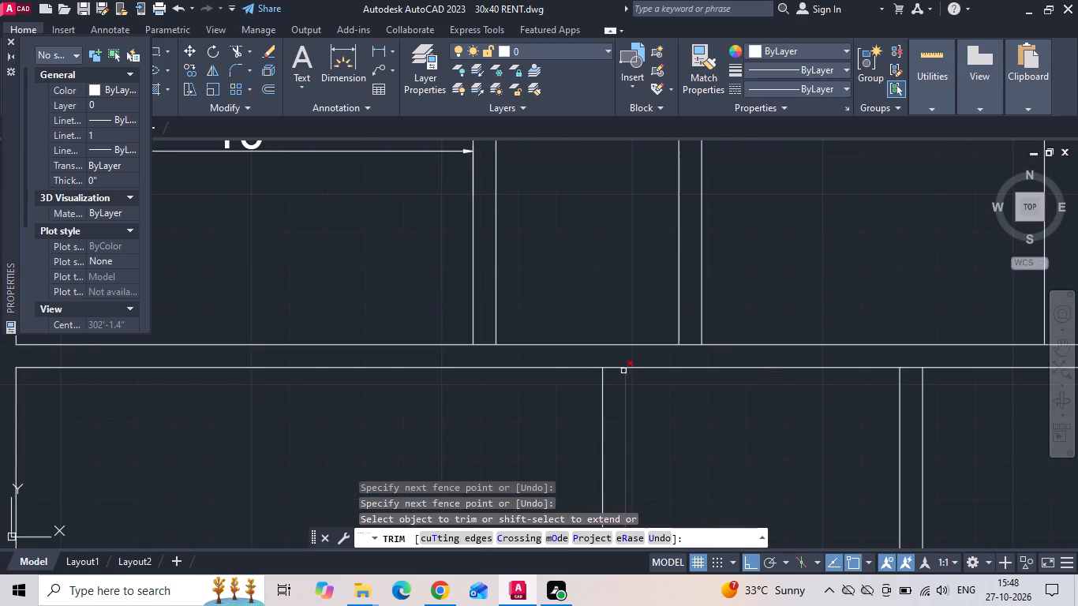
{"action": "left_click", "coordinate": [618, 367]}
{"action": "middle_click_drag", "start_coordinate": [769, 428], "coordinate": [656, 383]}
{"action": "scroll", "coordinate": [622, 383], "scroll_direction": "down", "scroll_amount": 2}
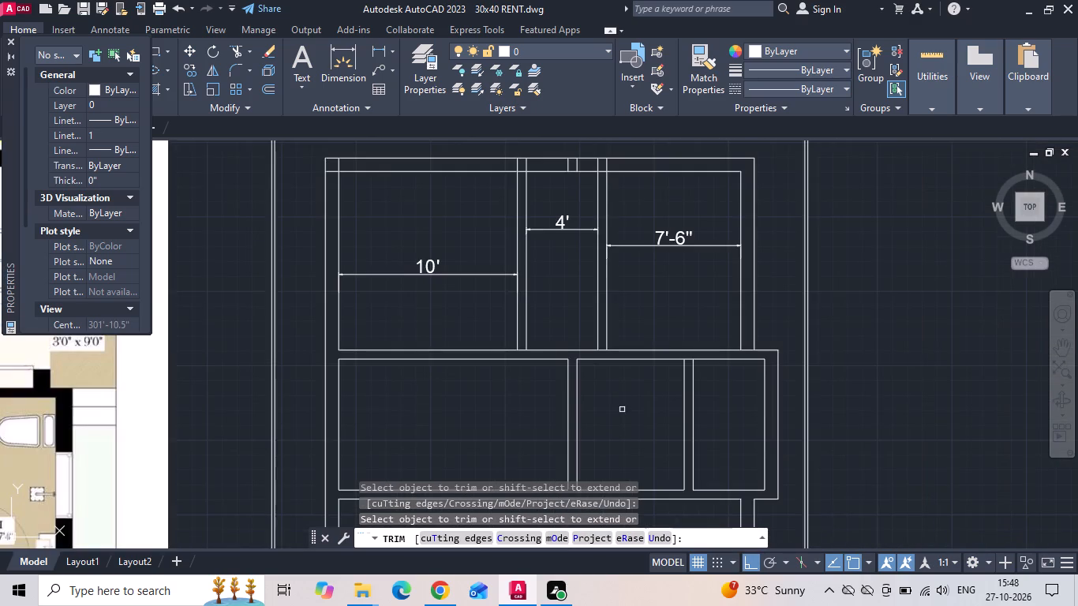
{"action": "middle_click_drag", "start_coordinate": [616, 402], "coordinate": [594, 335]}
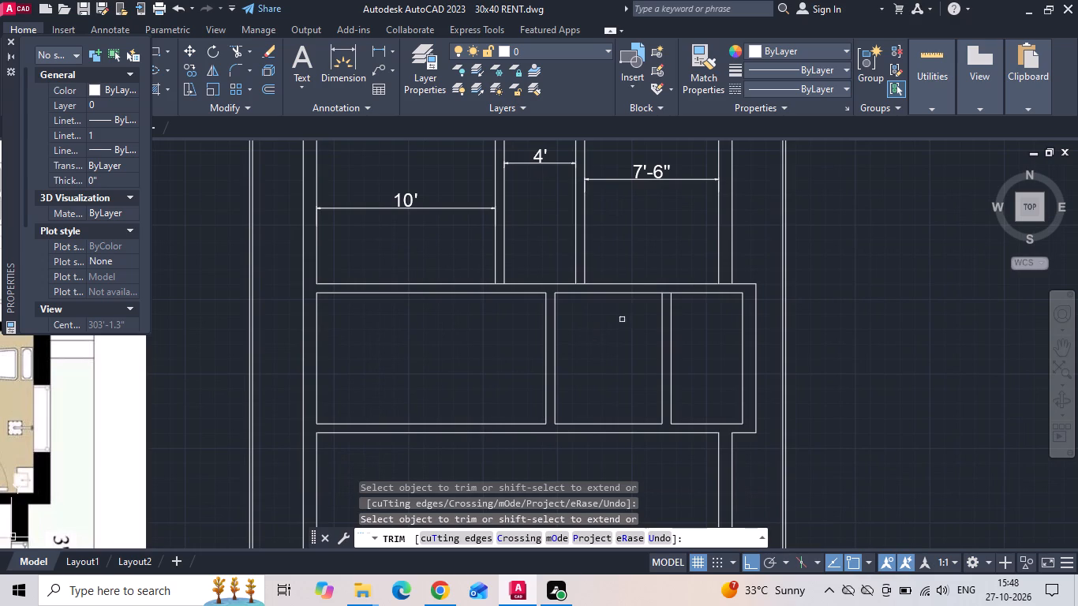
{"action": "scroll", "coordinate": [652, 292], "scroll_direction": "up", "scroll_amount": 3}
{"action": "left_click", "coordinate": [703, 299]}
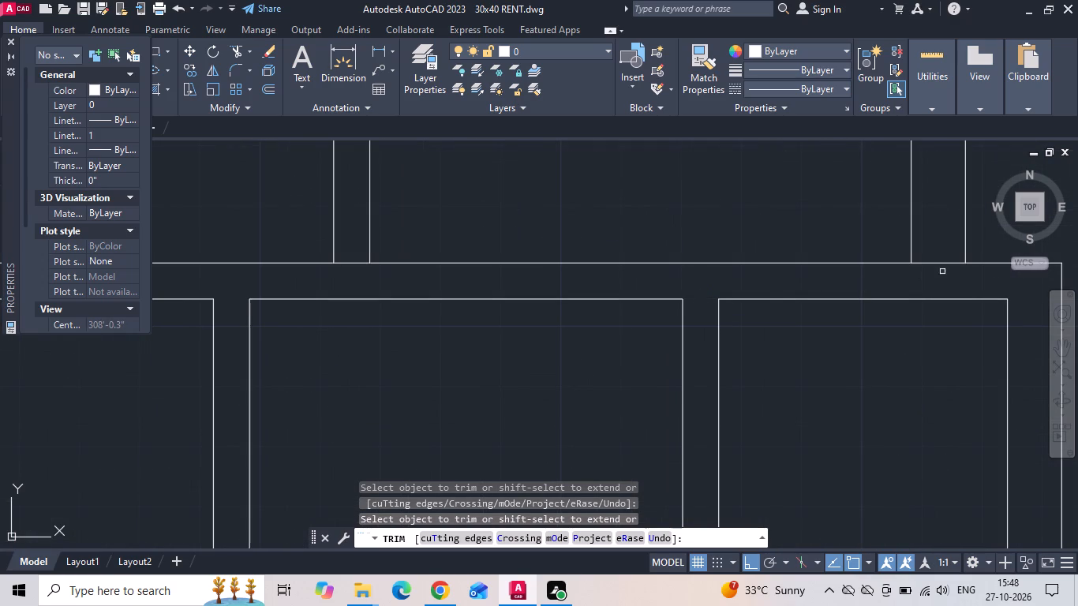
{"action": "left_click", "coordinate": [949, 261]}
{"action": "scroll", "coordinate": [885, 349], "scroll_direction": "down", "scroll_amount": 3}
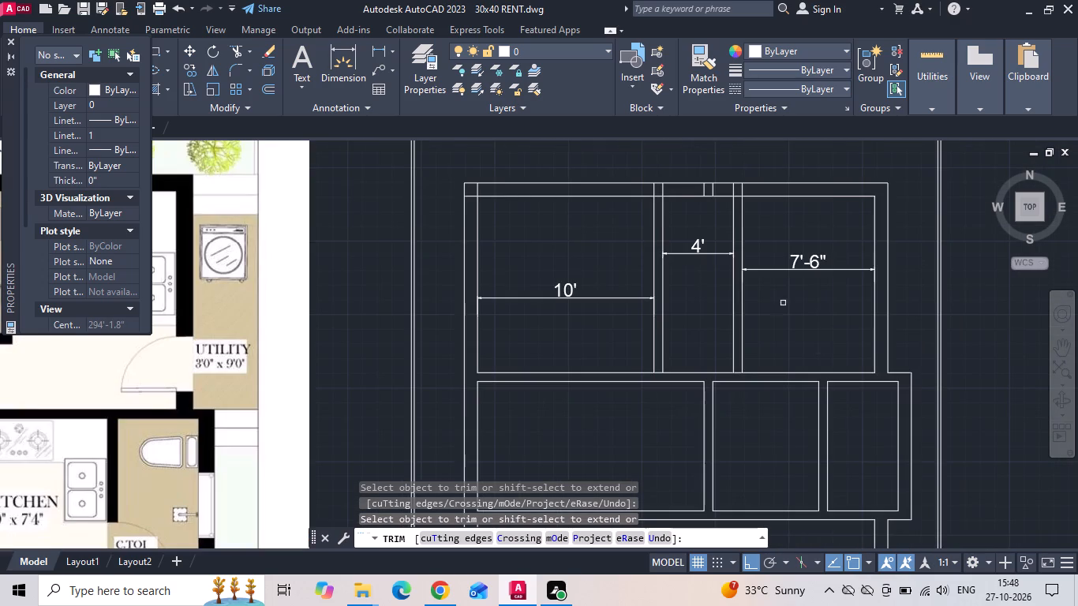
Trim the partition lines crossing the rear wall's thickness and the overlapping lines at its balcony-side corner.
{"action": "scroll", "coordinate": [728, 168], "scroll_direction": "up", "scroll_amount": 3}
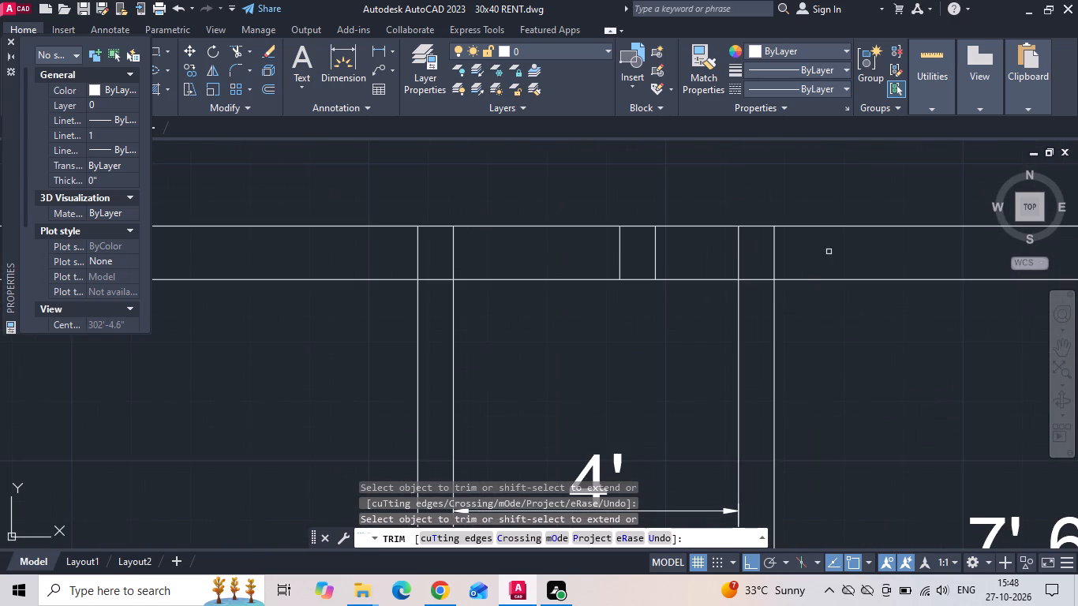
{"action": "scroll", "coordinate": [863, 264], "scroll_direction": "down", "scroll_amount": 1}
{"action": "left_click", "coordinate": [863, 264]}
{"action": "middle_click_drag", "start_coordinate": [447, 274], "coordinate": [490, 278]}
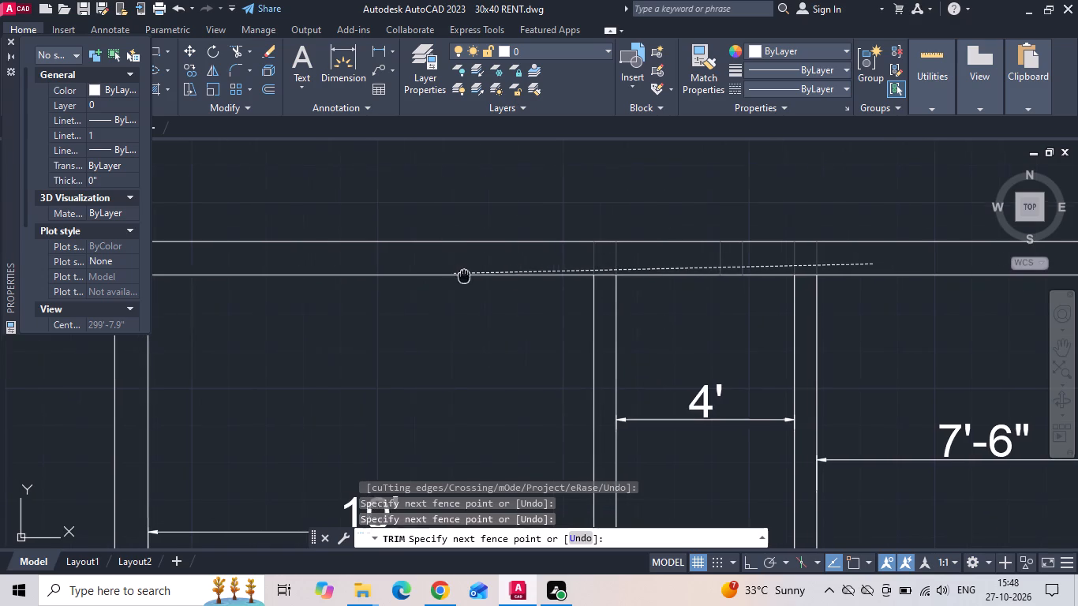
{"action": "middle_click_drag", "start_coordinate": [490, 278], "coordinate": [655, 275]}
{"action": "left_click", "coordinate": [336, 260]}
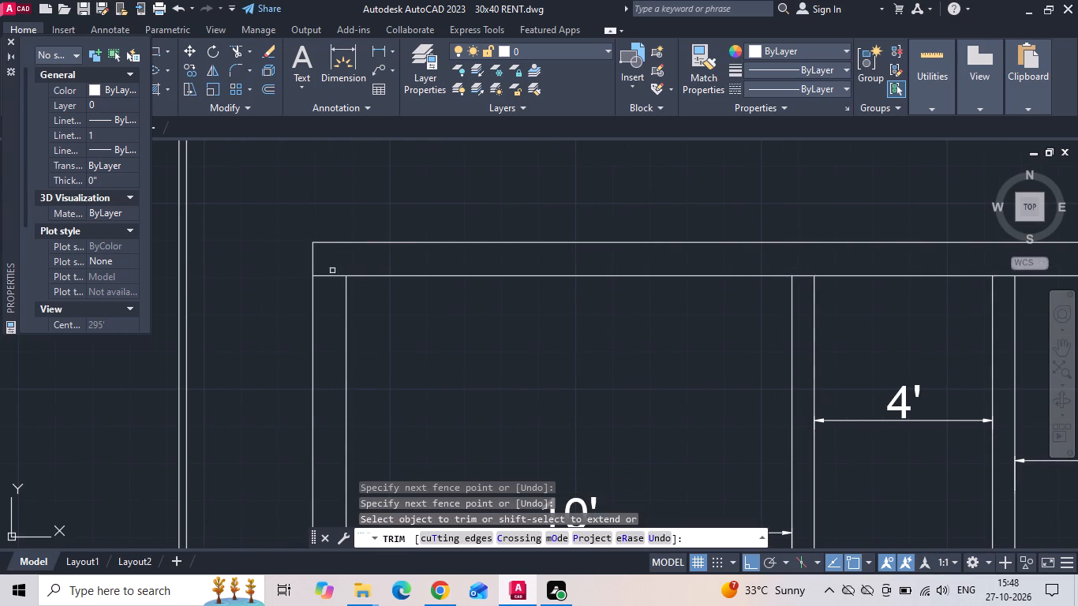
{"action": "left_click_drag", "start_coordinate": [332, 271], "coordinate": [330, 278]}
{"action": "left_click", "coordinate": [328, 292]}
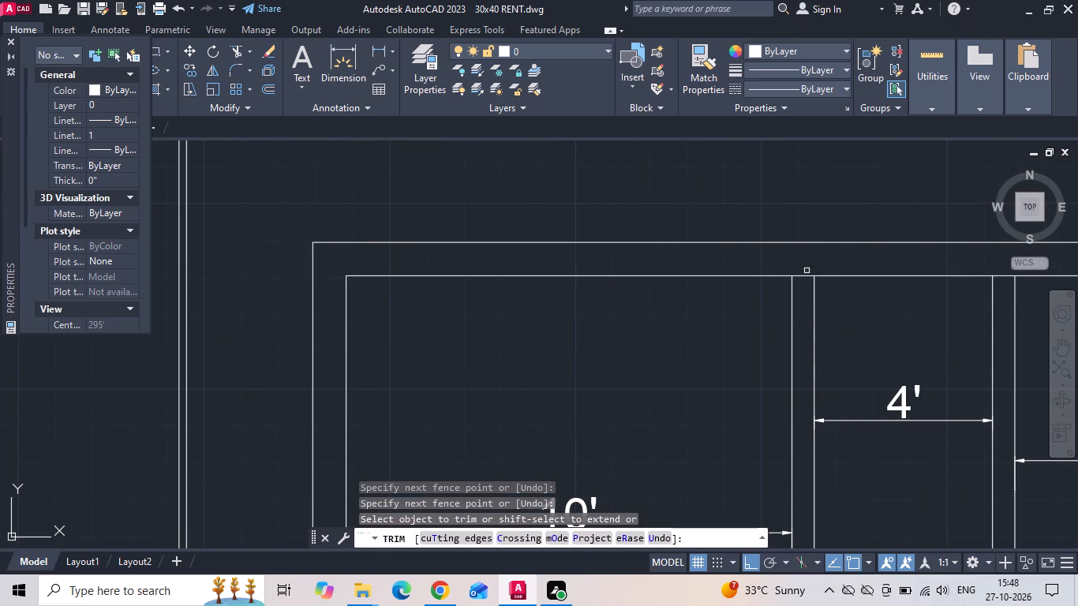
Trim the face lines closing both ends of the 4' room's two partitions at the rear wall and the horizontal wall below.
{"action": "left_click", "coordinate": [803, 276]}
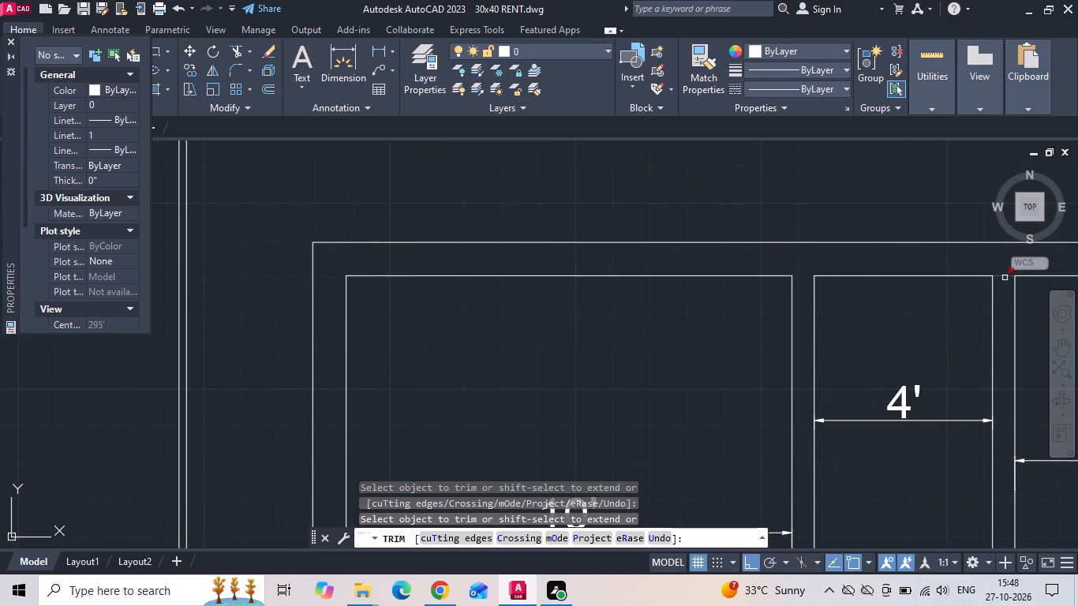
{"action": "left_click", "coordinate": [1005, 278]}
{"action": "scroll", "coordinate": [552, 196], "scroll_direction": "down", "scroll_amount": 3}
{"action": "scroll", "coordinate": [653, 327], "scroll_direction": "up", "scroll_amount": 1}
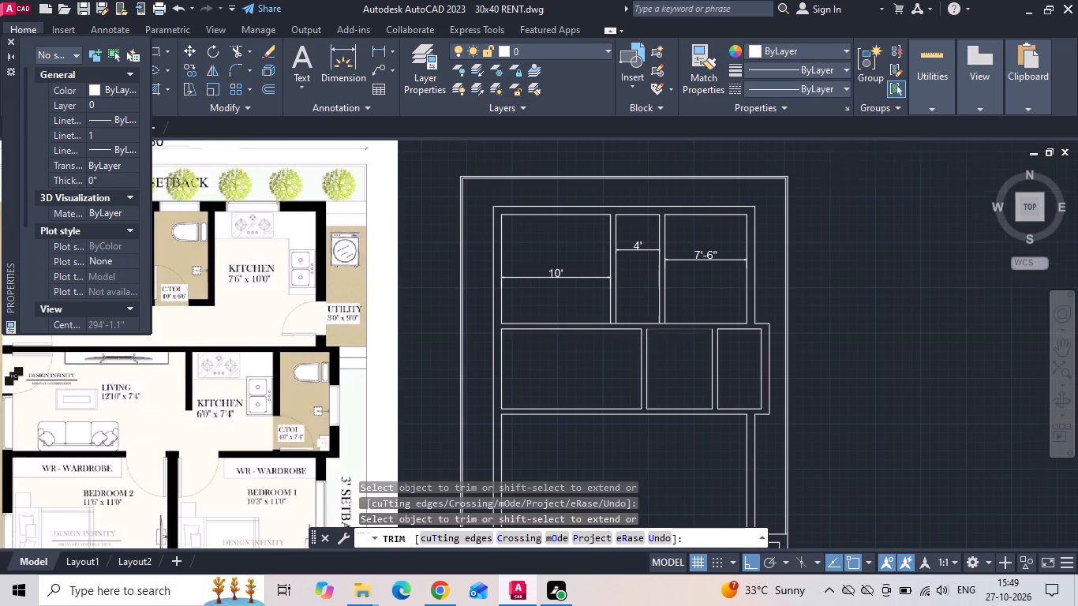
{"action": "scroll", "coordinate": [653, 327], "scroll_direction": "up", "scroll_amount": 3}
{"action": "left_click", "coordinate": [703, 299]}
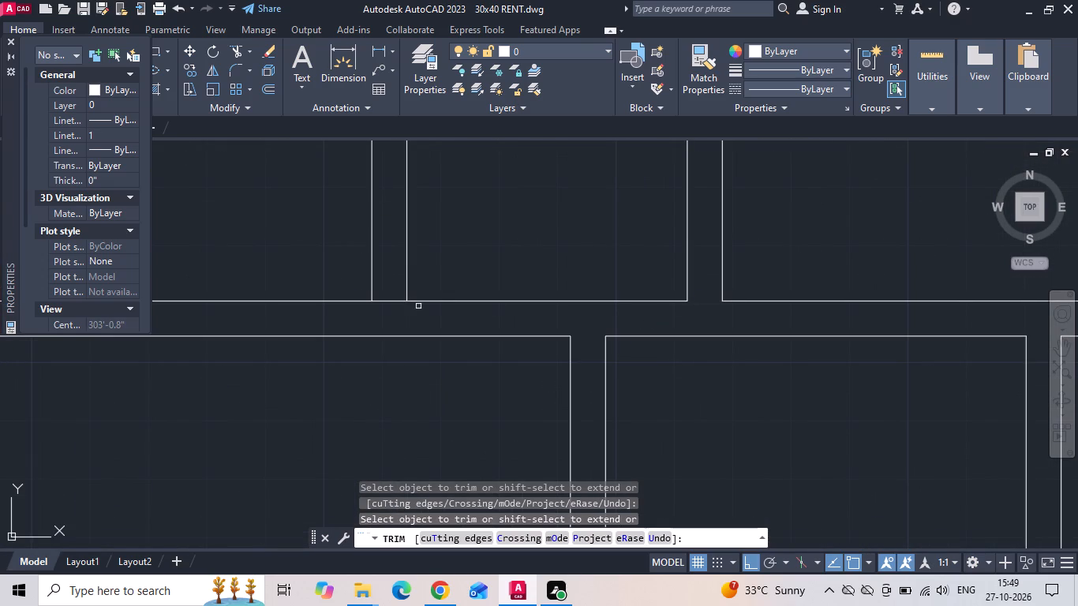
{"action": "left_click_drag", "start_coordinate": [390, 297], "coordinate": [388, 306]}
{"action": "left_click", "coordinate": [388, 308]}
{"action": "scroll", "coordinate": [440, 341], "scroll_direction": "down", "scroll_amount": 3}
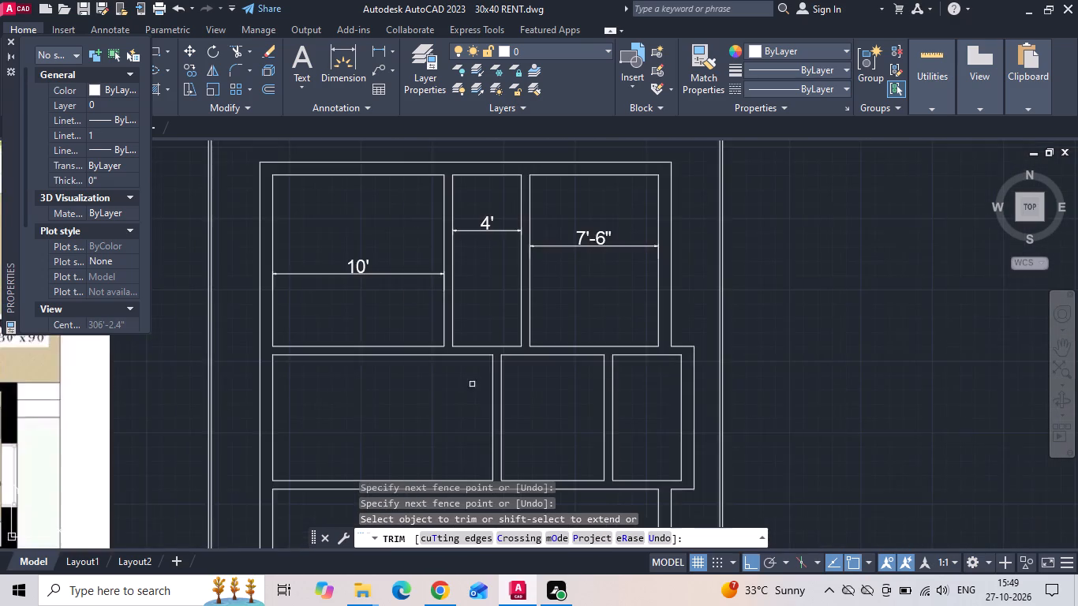
{"action": "scroll", "coordinate": [467, 397], "scroll_direction": "down", "scroll_amount": 1}
{"action": "middle_click_drag", "start_coordinate": [454, 403], "coordinate": [657, 379]}
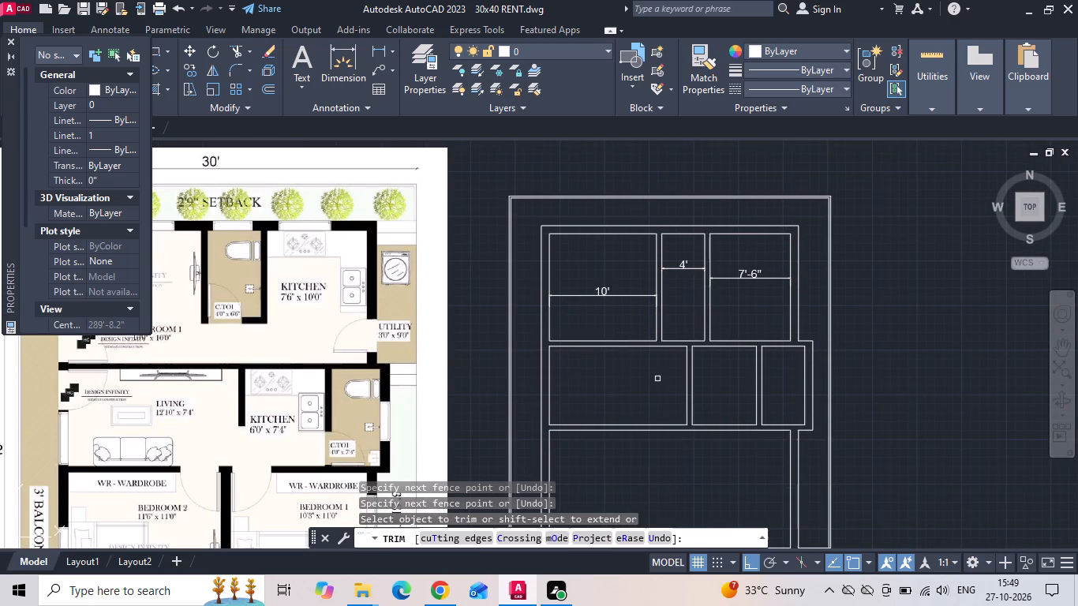
{"action": "key", "text": "Escape"}
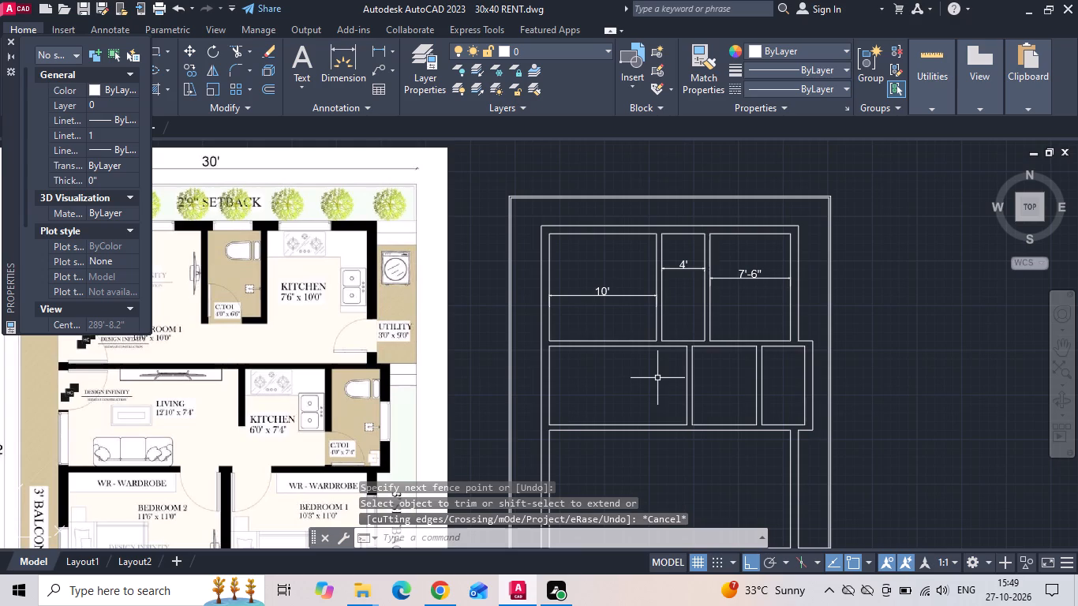
Offset the rear wall's inner line 6' into the 4' wide room to place a cross wall.
{"action": "type", "text": "O"}
{"action": "key", "text": "space"}
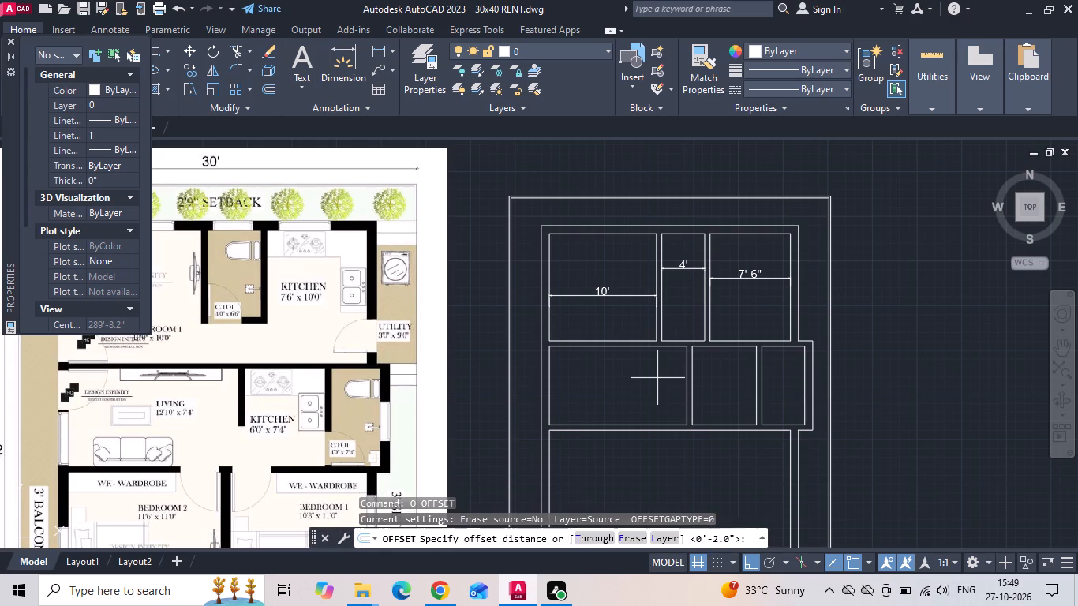
{"action": "type", "text": "6'"}
{"action": "key", "text": "Return"}
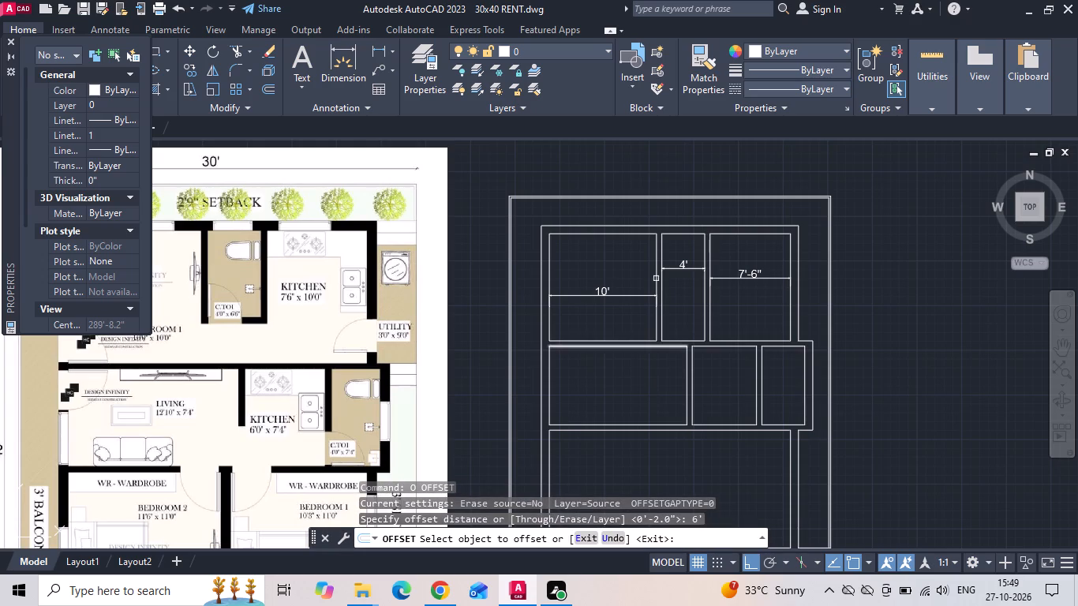
{"action": "left_click", "coordinate": [679, 233]}
{"action": "left_click", "coordinate": [667, 339]}
{"action": "key", "text": "Escape"}
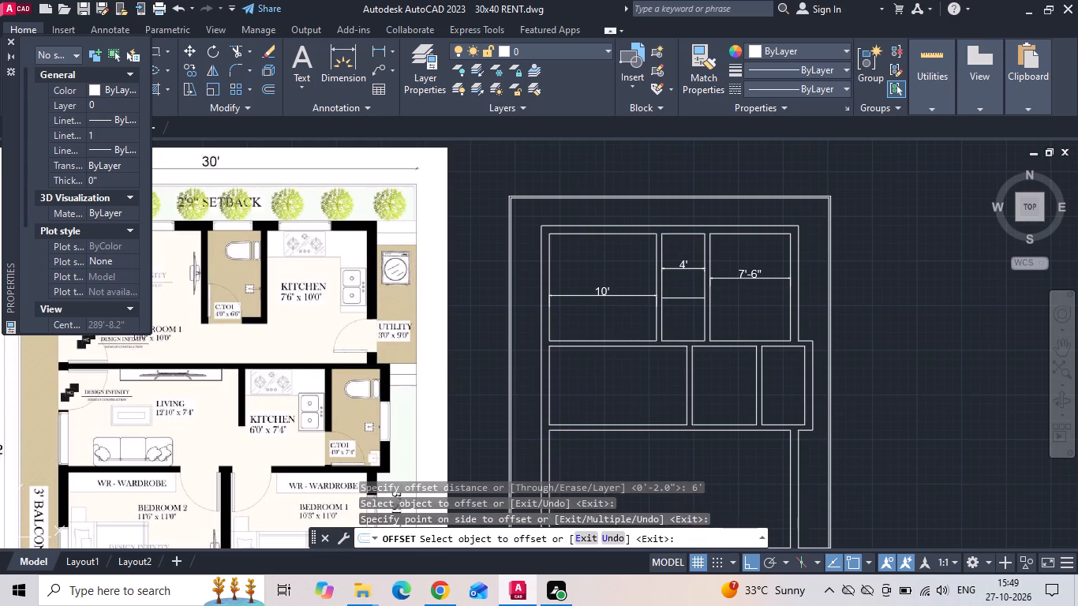
Offset the new cross-wall line 6" away from the rear wall to give the wall its thickness.
{"action": "type", "text": "O"}
{"action": "key", "text": "space"}
{"action": "type", "text": "6"}
{"action": "key", "text": "space"}
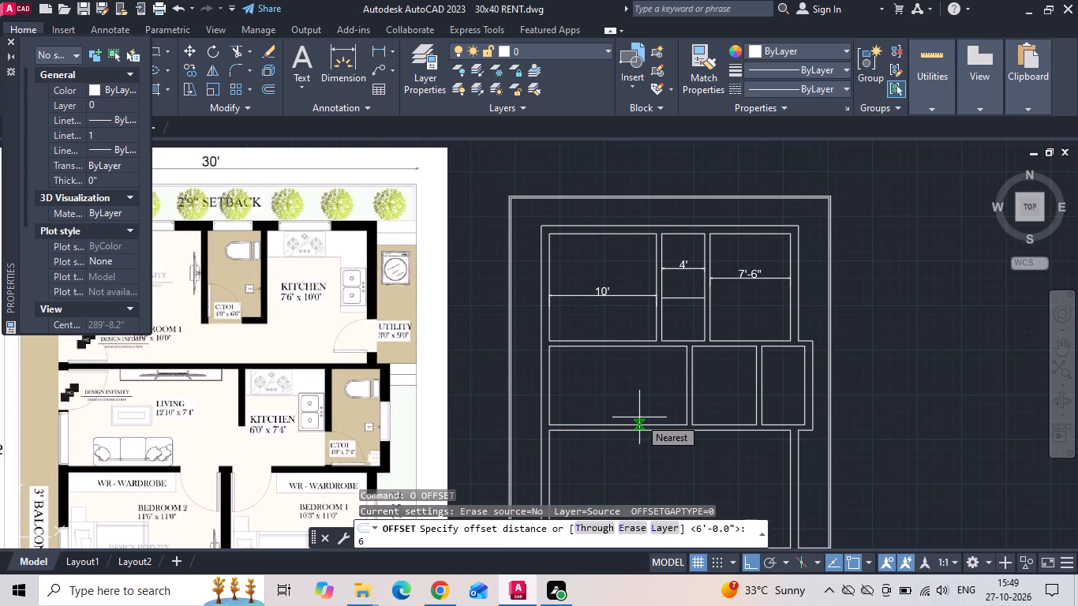
{"action": "left_click", "coordinate": [674, 299]}
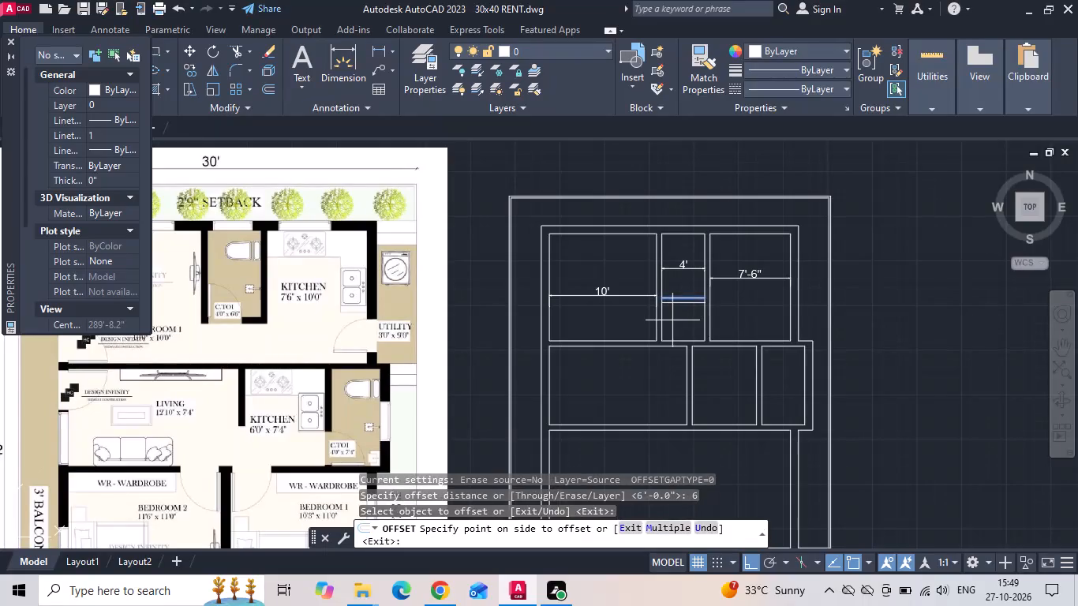
{"action": "left_click", "coordinate": [672, 320]}
{"action": "key", "text": "Escape"}
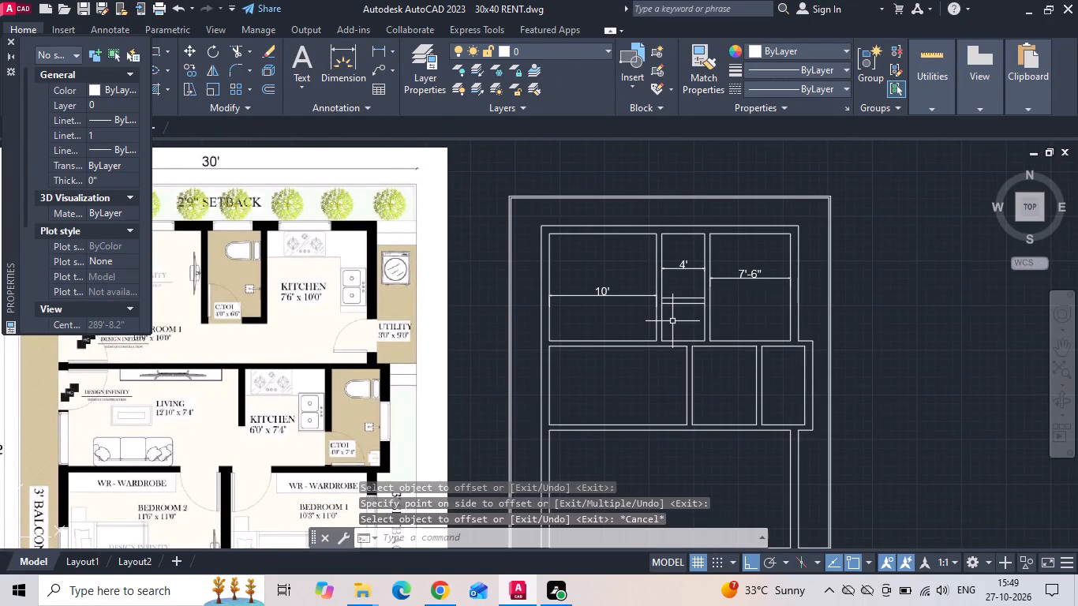
Extend the cross wall's lower line at both ends to the outer faces of the 4' room's partitions.
{"action": "type", "text": "EX"}
{"action": "key", "text": "space"}
{"action": "key", "text": "space"}
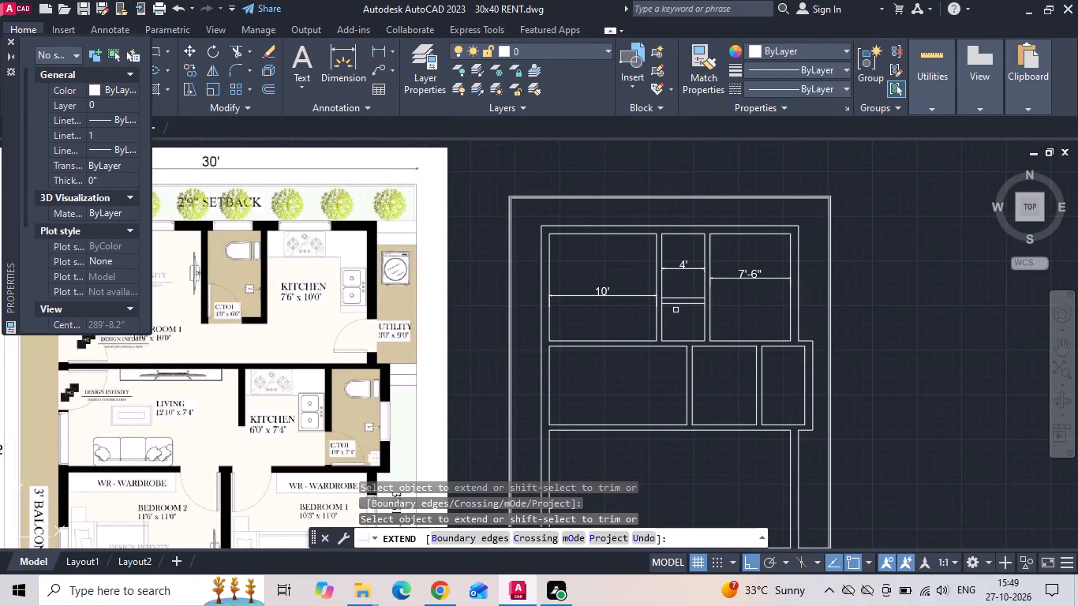
{"action": "scroll", "coordinate": [674, 302], "scroll_direction": "up", "scroll_amount": 2}
{"action": "left_click", "coordinate": [671, 301]}
{"action": "left_click", "coordinate": [661, 325]}
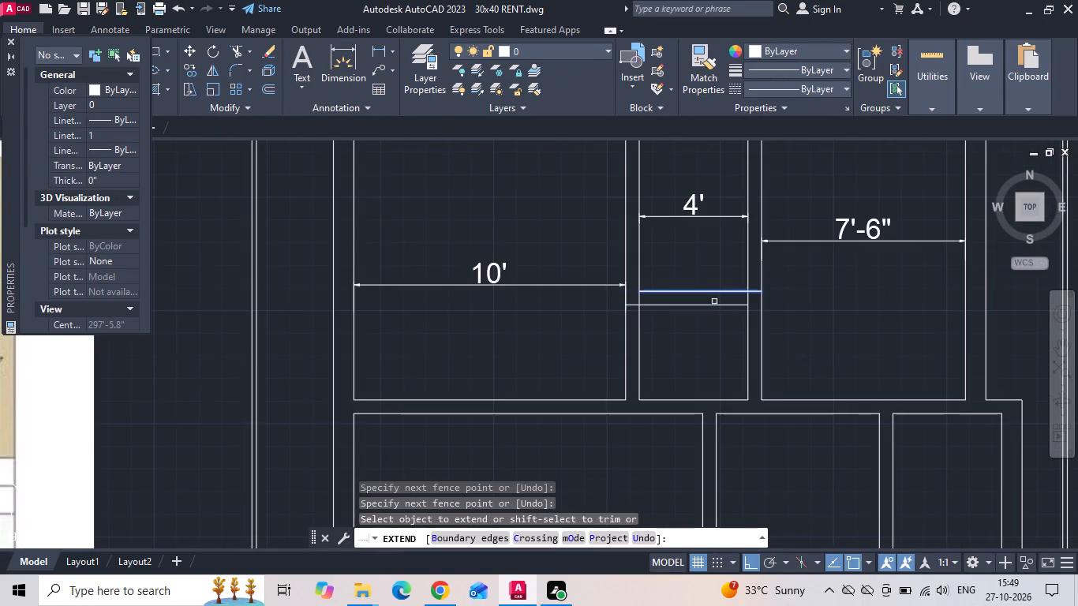
{"action": "left_click", "coordinate": [717, 304]}
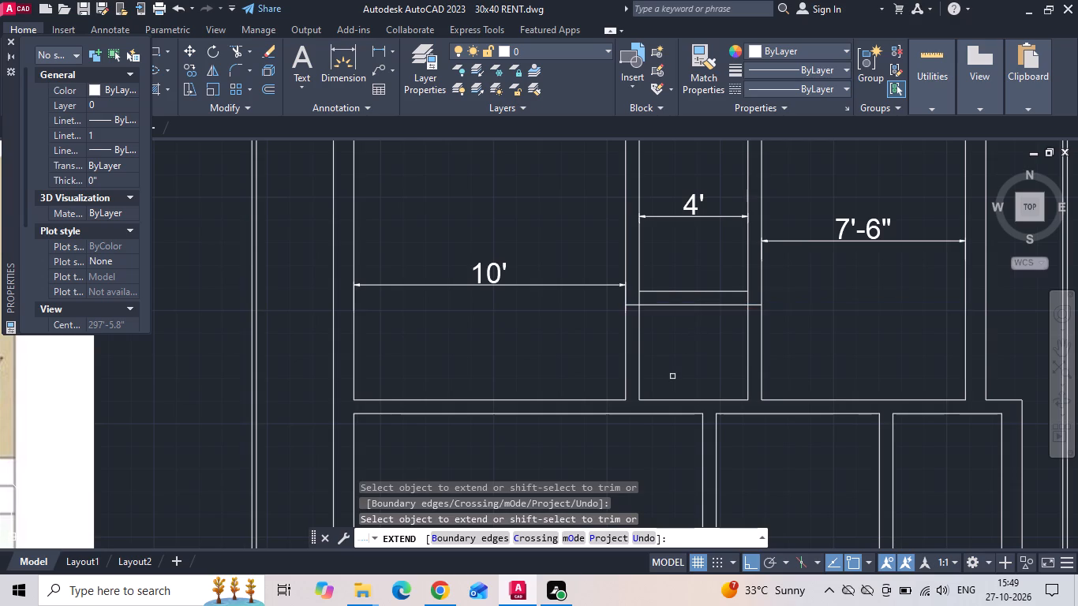
{"action": "key", "text": "Escape"}
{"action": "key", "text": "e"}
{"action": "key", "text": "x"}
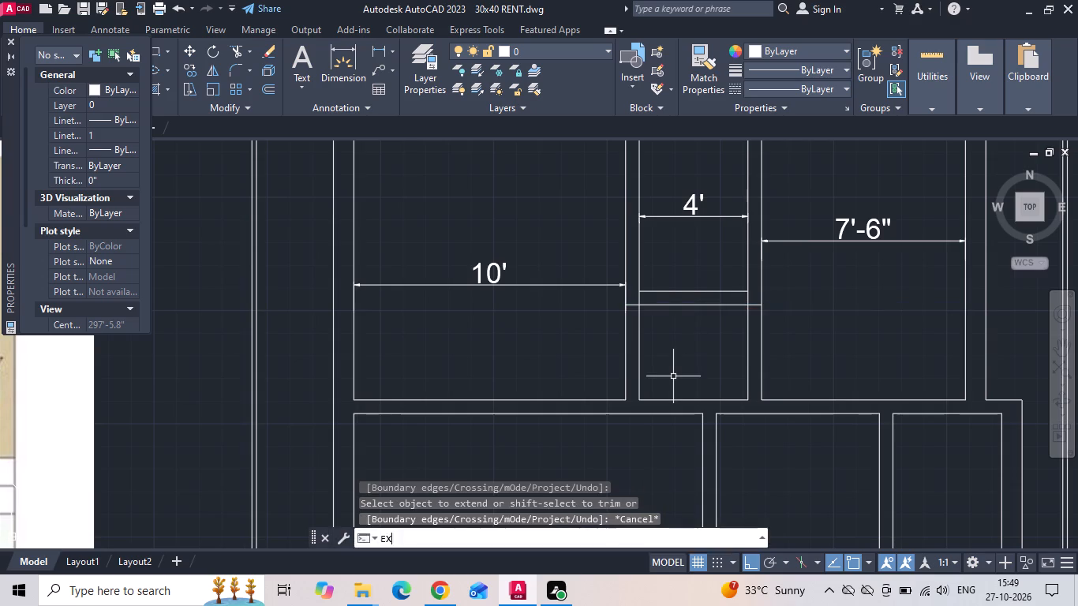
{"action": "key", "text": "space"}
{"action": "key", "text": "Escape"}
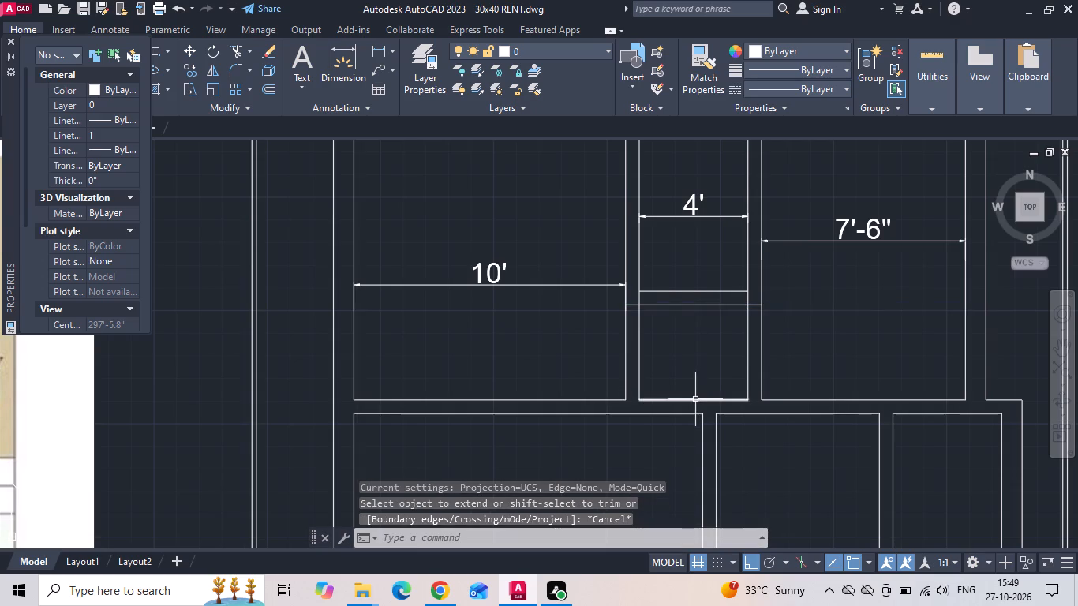
Erase the two right-hand pieces of the rear rooms' lower wall line and fillet the remaining piece to the kitchen's right wall as one continuous line.
{"action": "left_click", "coordinate": [695, 399]}
{"action": "left_click", "coordinate": [776, 399]}
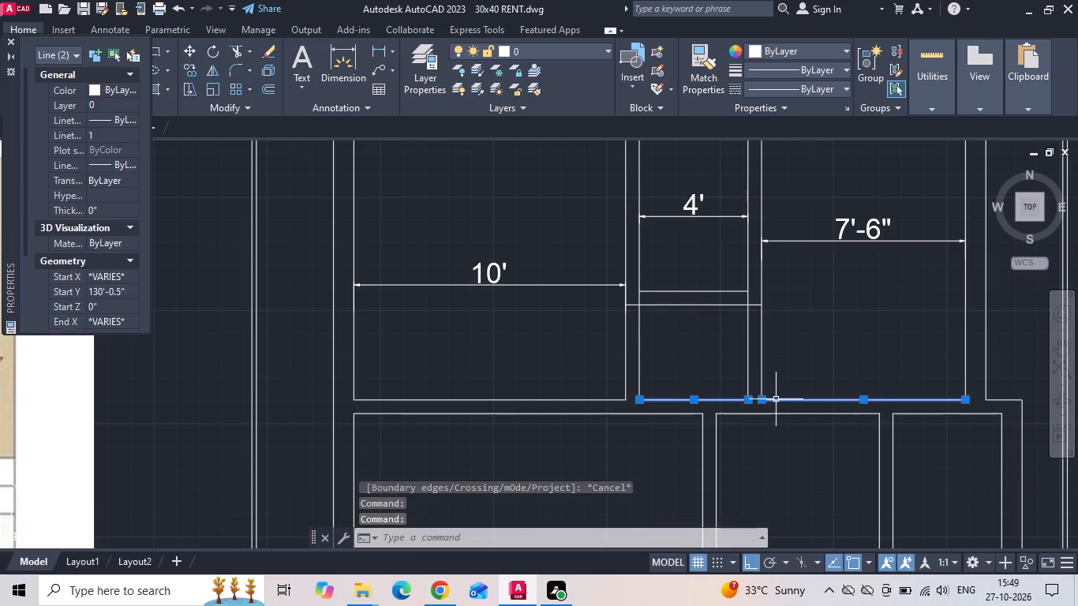
{"action": "key", "text": "Delete"}
{"action": "key", "text": "f"}
{"action": "key", "text": "space"}
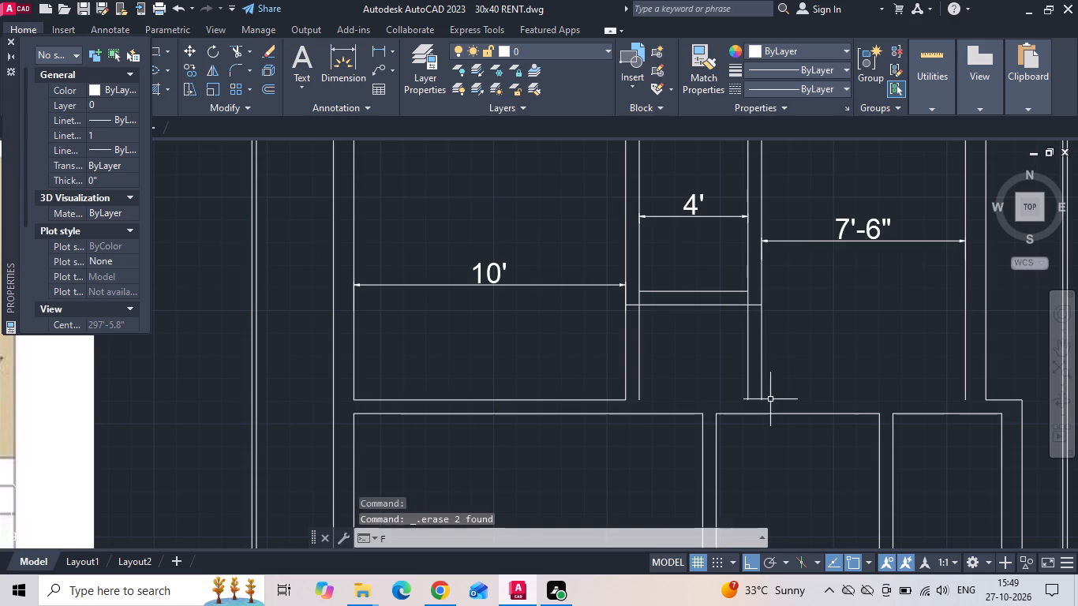
{"action": "left_click", "coordinate": [610, 401]}
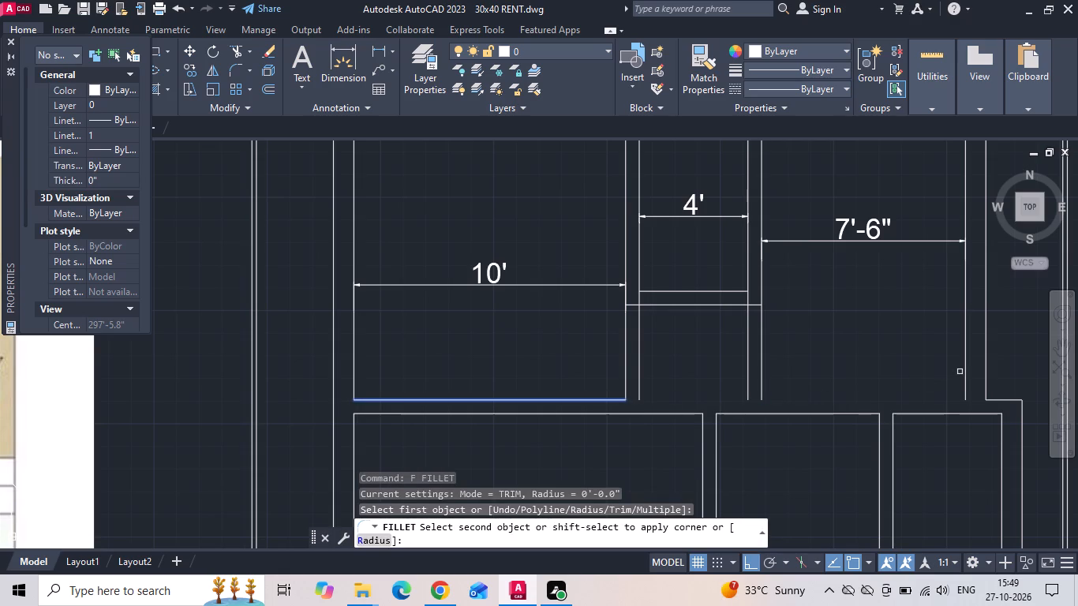
{"action": "left_click", "coordinate": [964, 371]}
{"action": "key", "text": "Escape"}
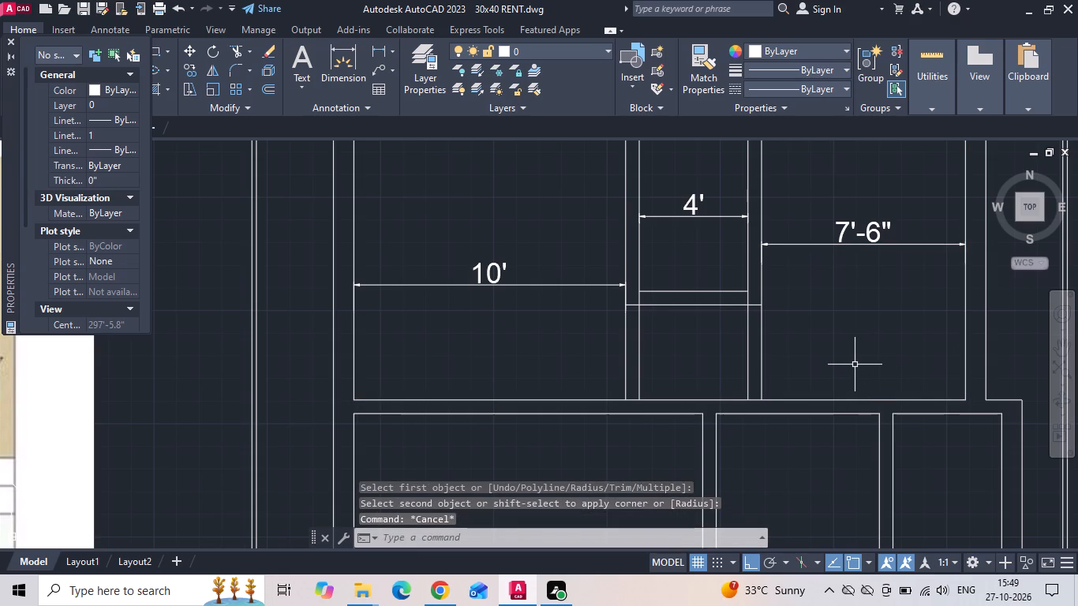
Trim away the four partition lines running below the toilet's cross wall.
{"action": "type", "text": "TR"}
{"action": "key", "text": "space"}
{"action": "key", "text": "space"}
{"action": "left_click_drag", "start_coordinate": [829, 361], "coordinate": [602, 365]}
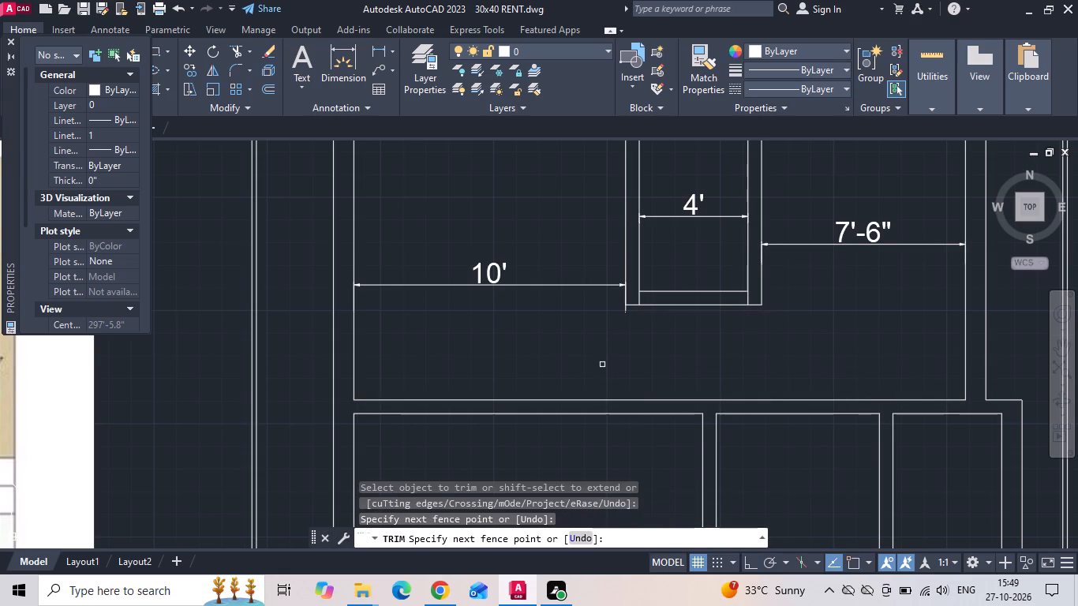
{"action": "key", "text": "Escape"}
Erase the 10' dimension in the bedroom.
{"action": "scroll", "coordinate": [667, 346], "scroll_direction": "down", "scroll_amount": 2}
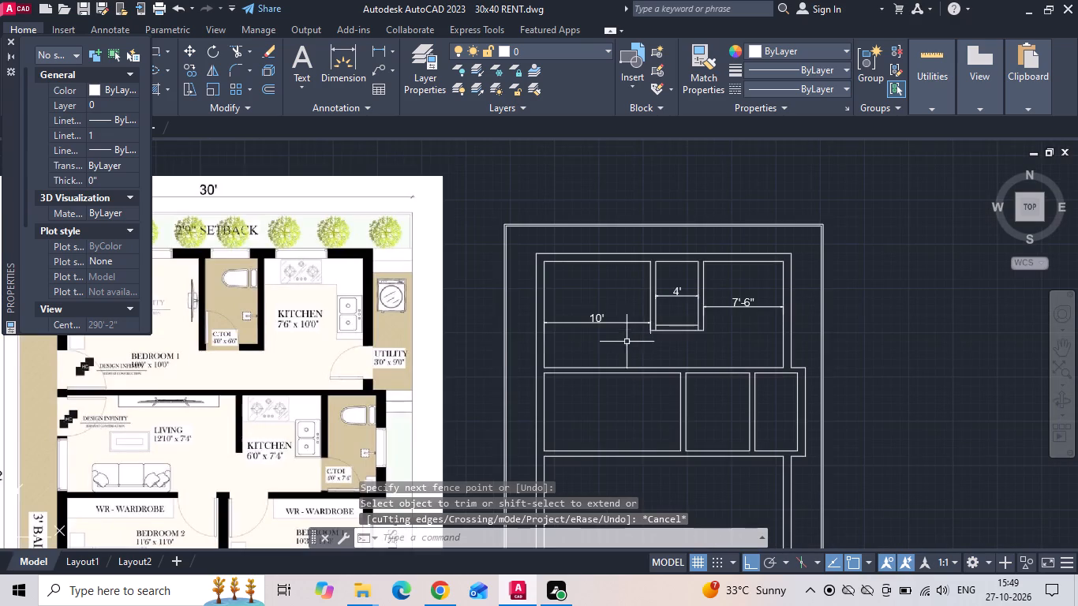
{"action": "left_click_drag", "start_coordinate": [620, 338], "coordinate": [613, 320]}
{"action": "left_click", "coordinate": [607, 302]}
{"action": "key", "text": "Delete"}
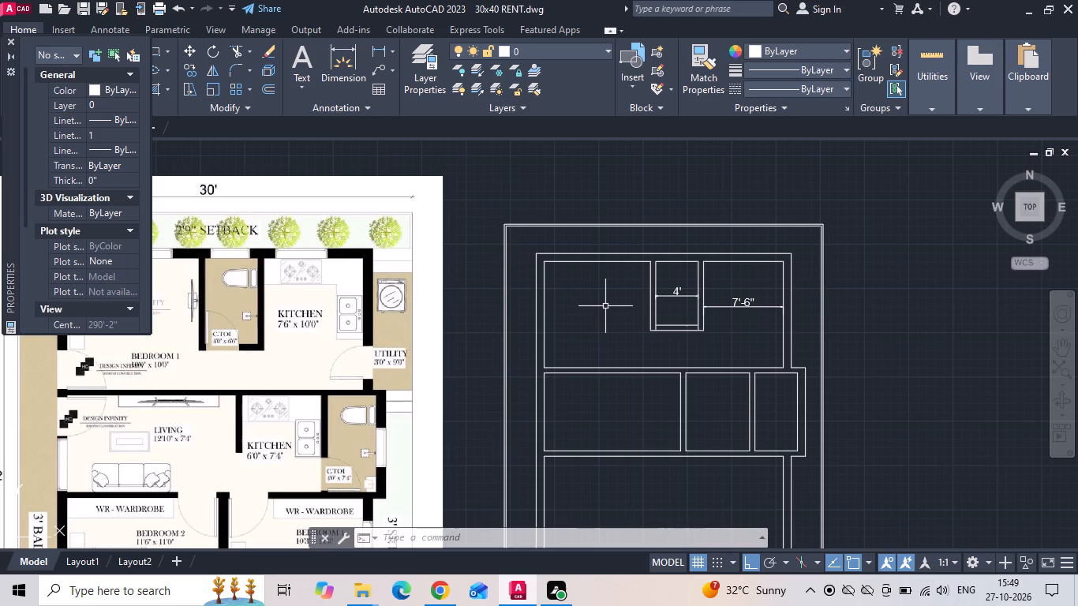
{"action": "left_click", "coordinate": [836, 0]}
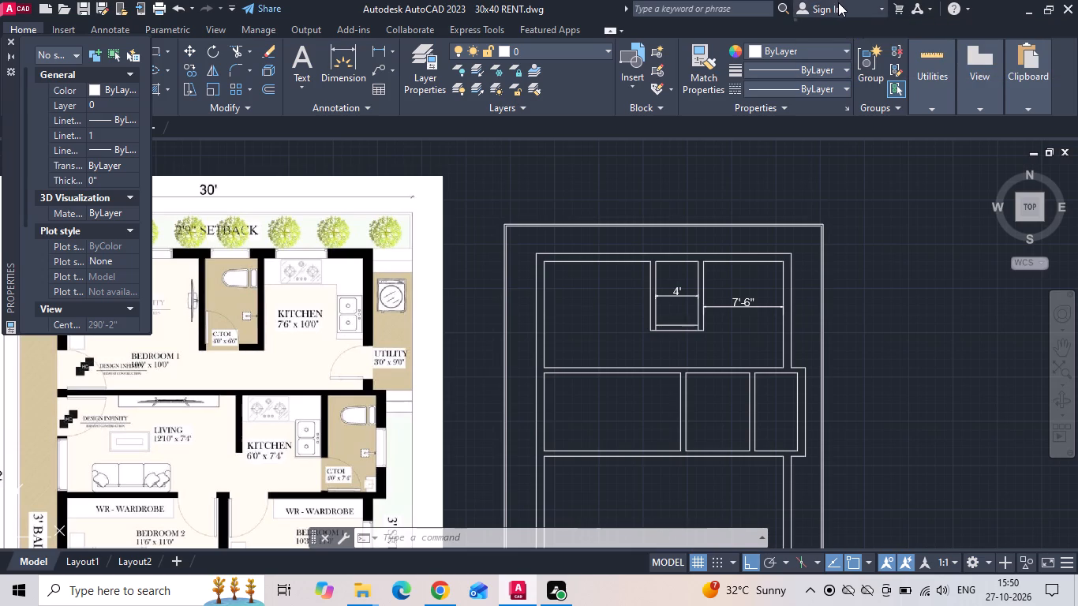
{"action": "key", "text": "Escape"}
Measure the living room's entrance door opening on the reference plan image.
{"action": "scroll", "coordinate": [705, 285], "scroll_direction": "down", "scroll_amount": 1}
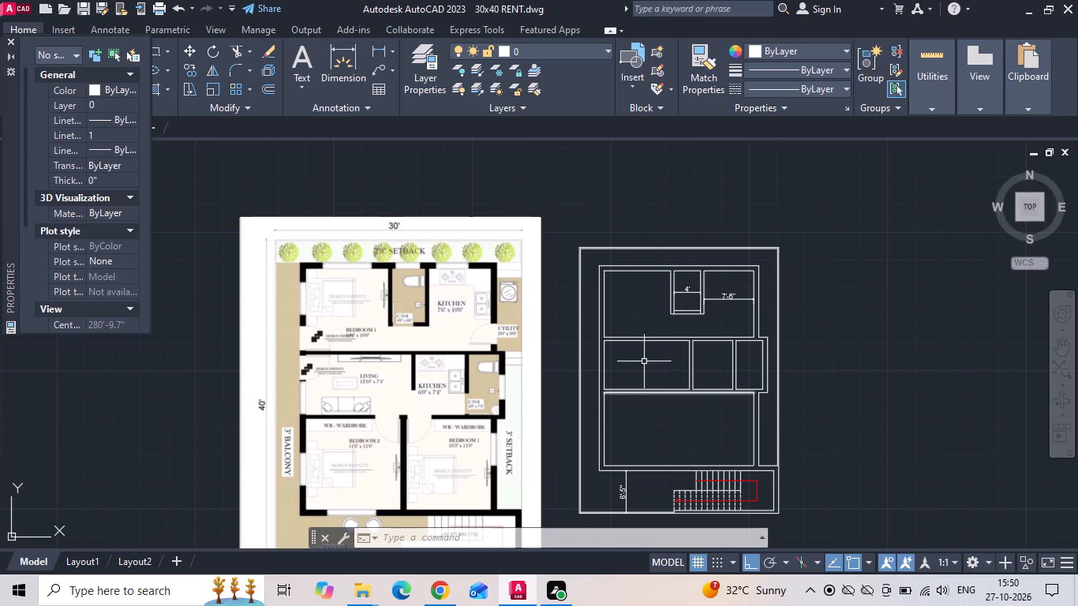
{"action": "scroll", "coordinate": [641, 339], "scroll_direction": "up", "scroll_amount": 1}
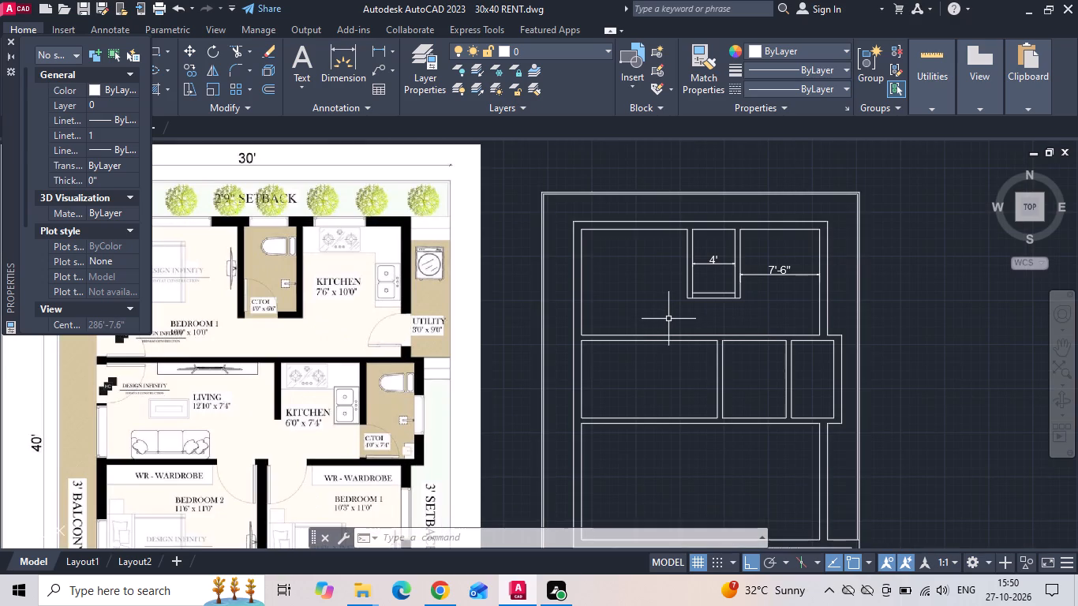
{"action": "scroll", "coordinate": [664, 348], "scroll_direction": "down", "scroll_amount": 1}
{"action": "scroll", "coordinate": [294, 350], "scroll_direction": "up", "scroll_amount": 2}
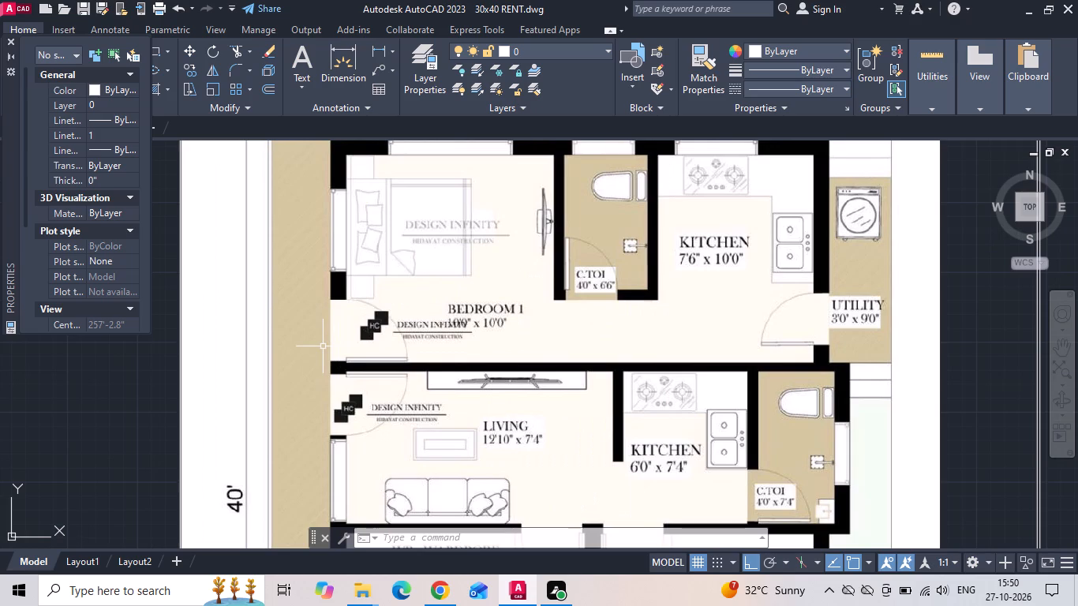
{"action": "left_click", "coordinate": [380, 50]}
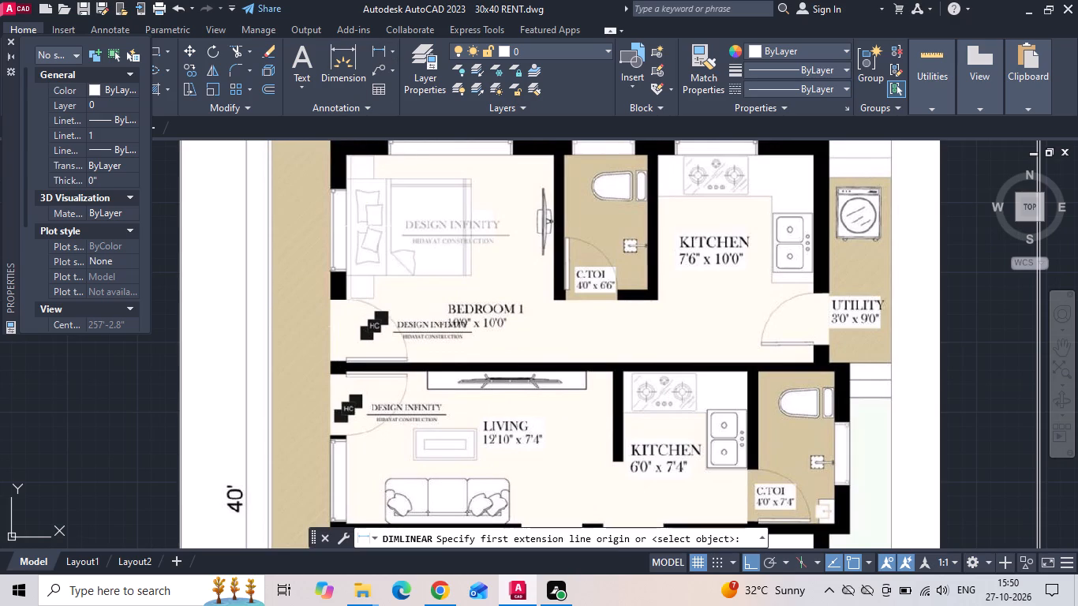
{"action": "scroll", "coordinate": [346, 416], "scroll_direction": "up", "scroll_amount": 2}
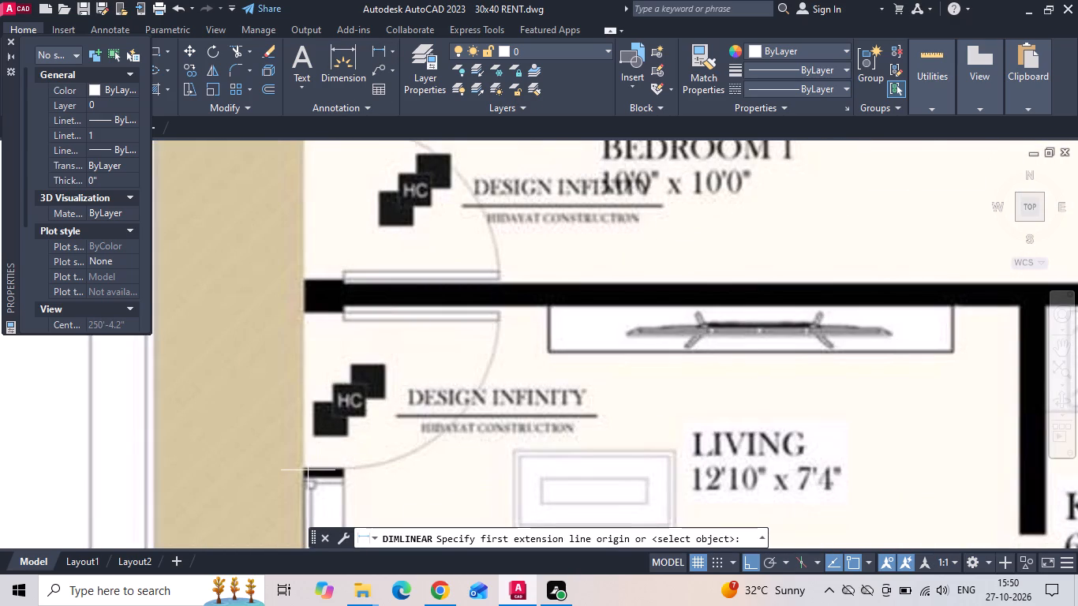
{"action": "left_click_drag", "start_coordinate": [306, 469], "coordinate": [305, 454]}
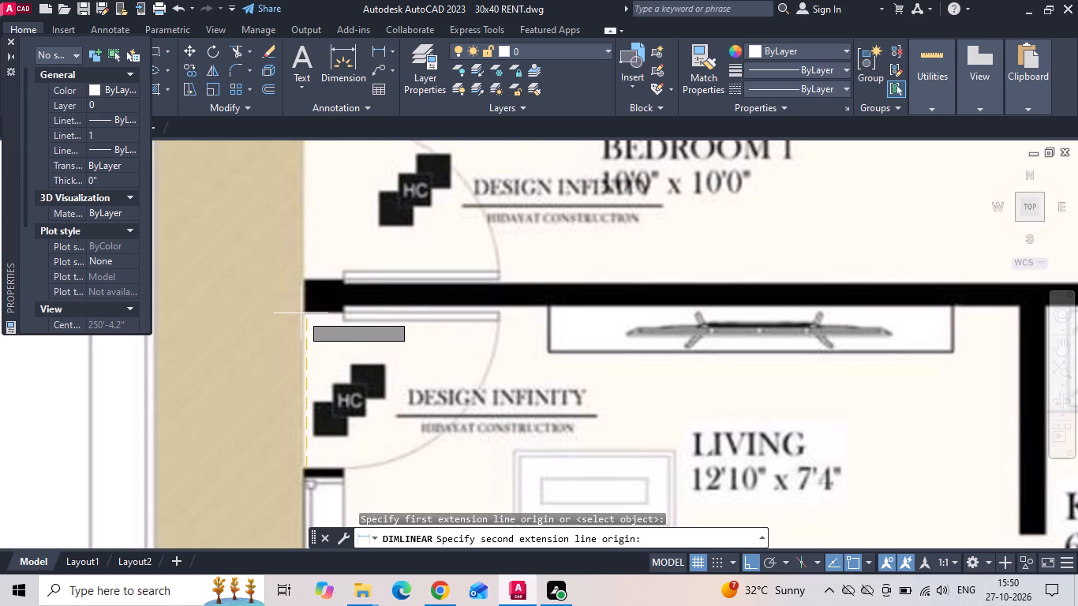
{"action": "scroll", "coordinate": [301, 313], "scroll_direction": "down", "scroll_amount": 1}
{"action": "scroll", "coordinate": [319, 418], "scroll_direction": "up", "scroll_amount": 2}
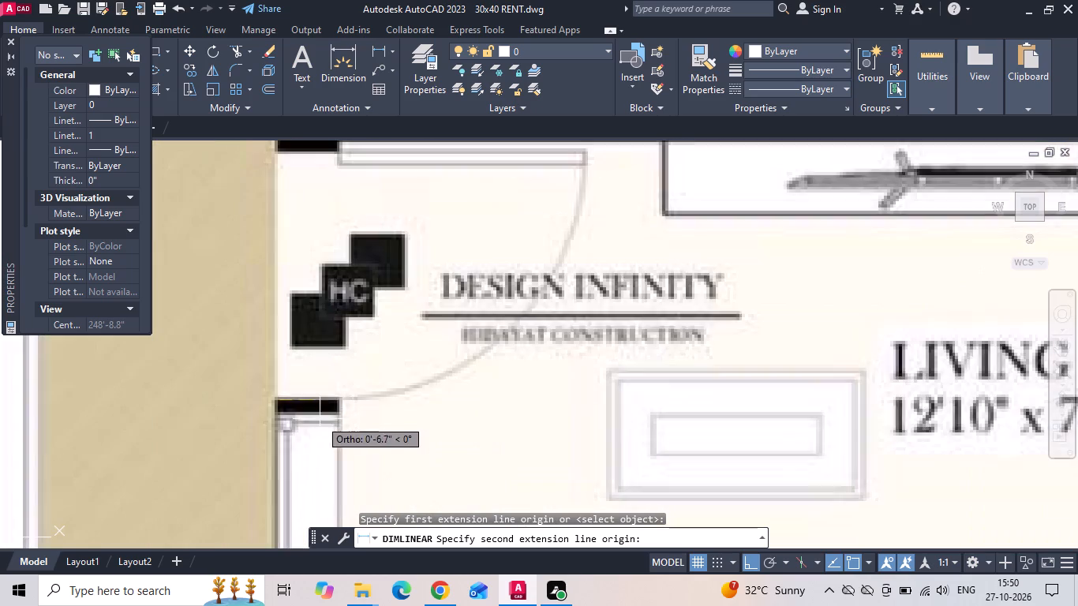
{"action": "key", "text": "Escape"}
Offset the inner face of the toilet's left partition 2'6" into the 4' room to mark the door opening.
{"action": "scroll", "coordinate": [260, 336], "scroll_direction": "down", "scroll_amount": 3}
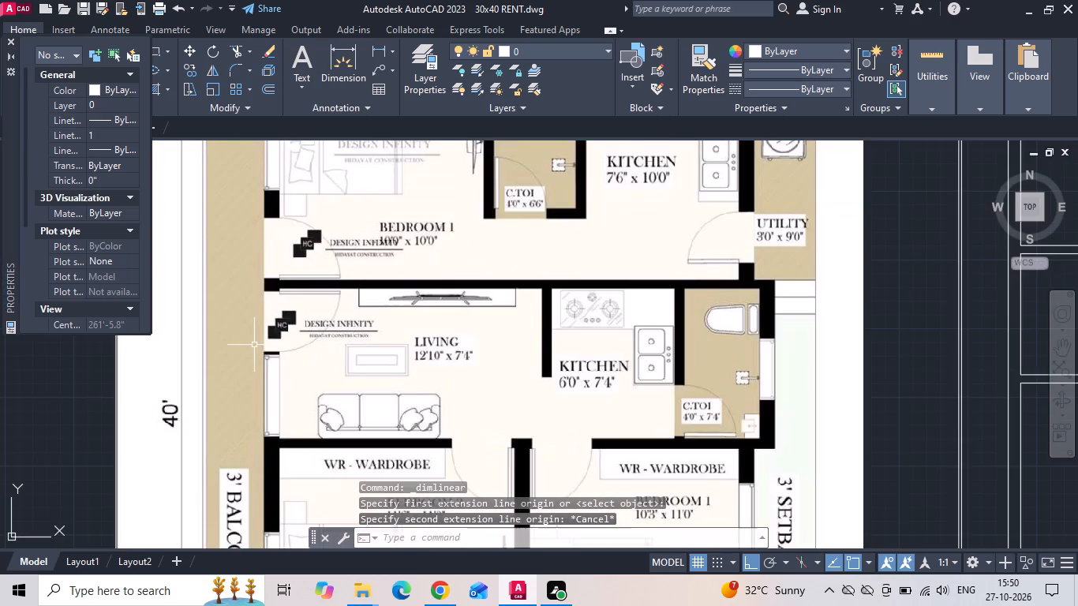
{"action": "scroll", "coordinate": [254, 346], "scroll_direction": "down", "scroll_amount": 2}
{"action": "scroll", "coordinate": [574, 290], "scroll_direction": "up", "scroll_amount": 1}
{"action": "middle_click_drag", "start_coordinate": [583, 297], "coordinate": [675, 312]}
{"action": "type", "text": "O"}
{"action": "key", "text": "space"}
{"action": "type", "text": "2'"}
{"action": "type", "text": "6"}
{"action": "key", "text": "space"}
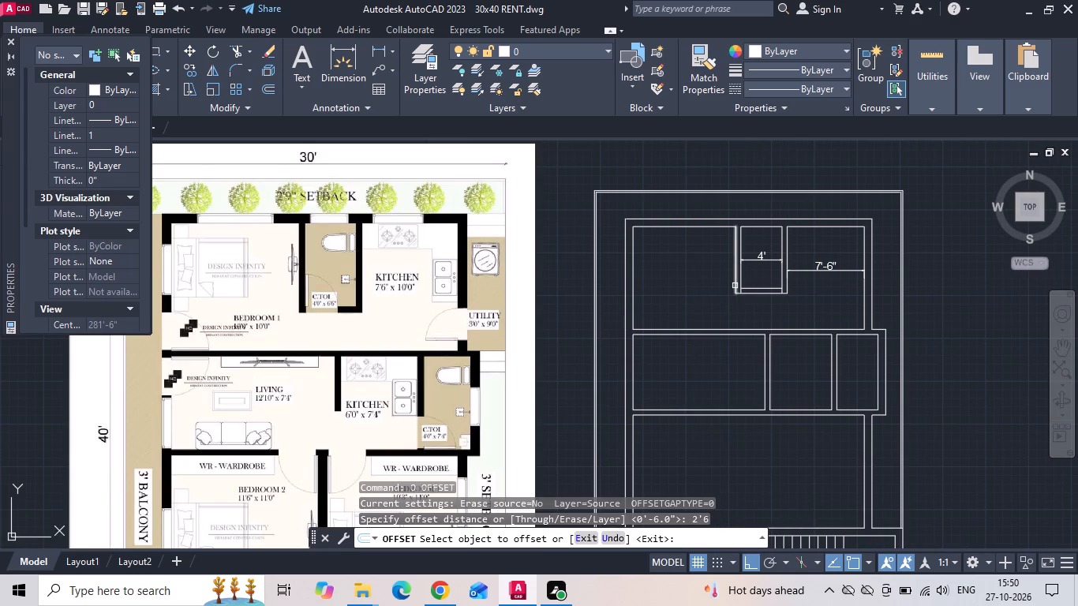
{"action": "left_click", "coordinate": [742, 276]}
{"action": "left_click", "coordinate": [767, 285]}
{"action": "key", "text": "Escape"}
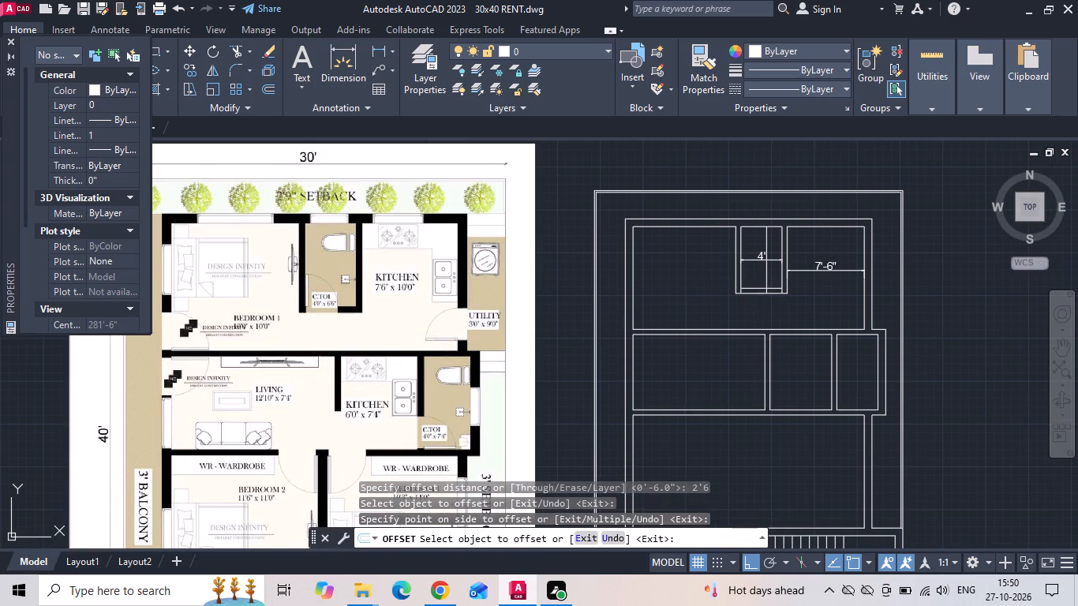
Trim the cross wall's left part and the 2'6" guide line to open the toilet doorway, and clear the line crossing the remaining stub's corner.
{"action": "key", "text": "t"}
{"action": "key", "text": "r"}
{"action": "key", "text": "space"}
{"action": "scroll", "coordinate": [757, 283], "scroll_direction": "up", "scroll_amount": 2}
{"action": "left_click_drag", "start_coordinate": [757, 286], "coordinate": [761, 354]}
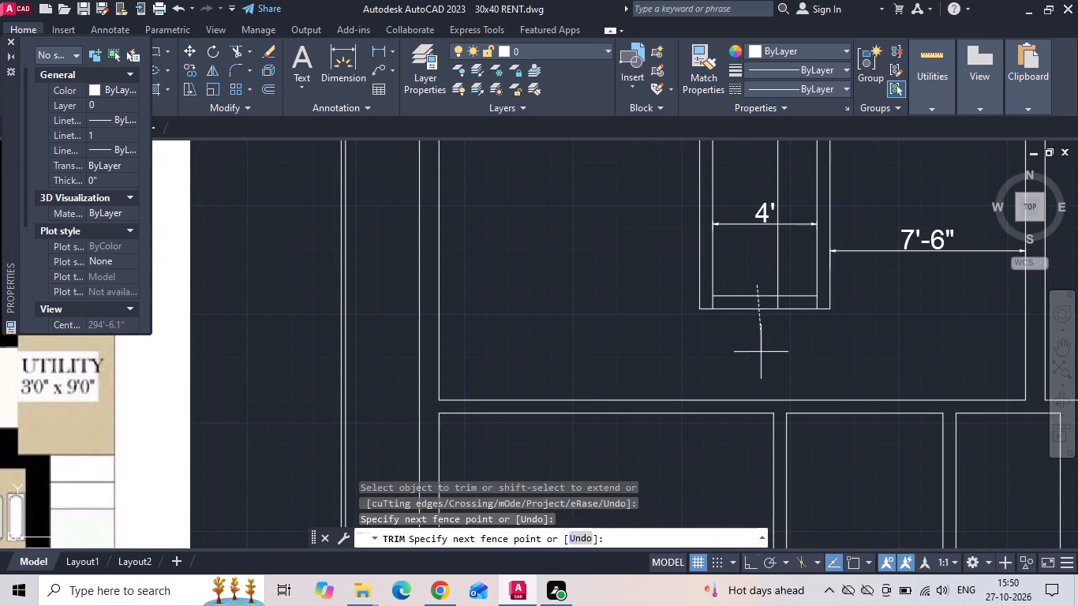
{"action": "left_click_drag", "start_coordinate": [761, 354], "coordinate": [761, 355]}
{"action": "left_click_drag", "start_coordinate": [777, 281], "coordinate": [780, 268]}
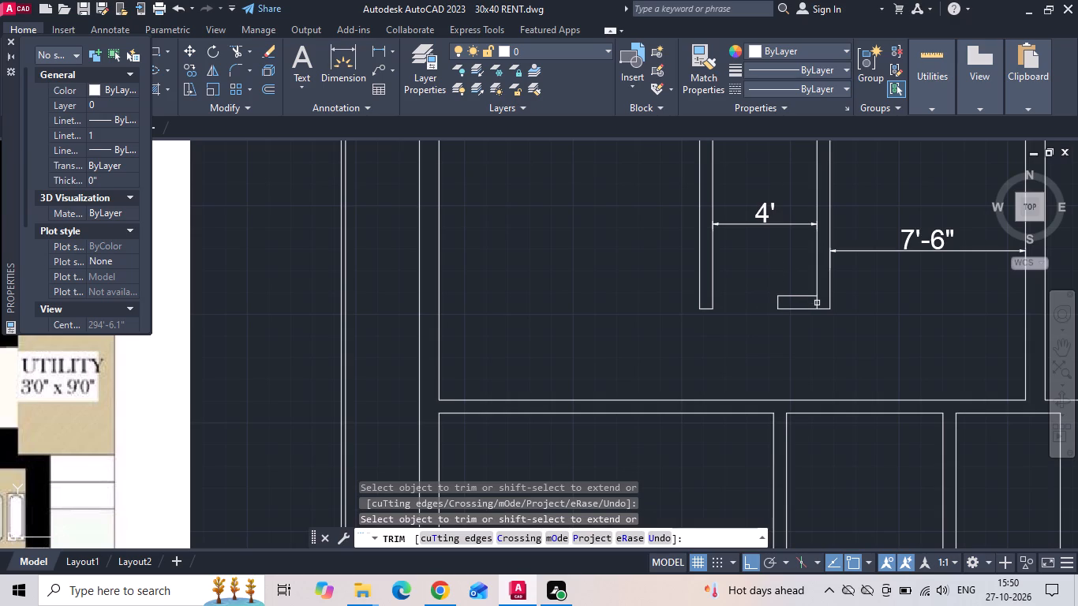
{"action": "left_click", "coordinate": [817, 303]}
{"action": "scroll", "coordinate": [655, 370], "scroll_direction": "down", "scroll_amount": 2}
{"action": "middle_click_drag", "start_coordinate": [592, 342], "coordinate": [591, 342]}
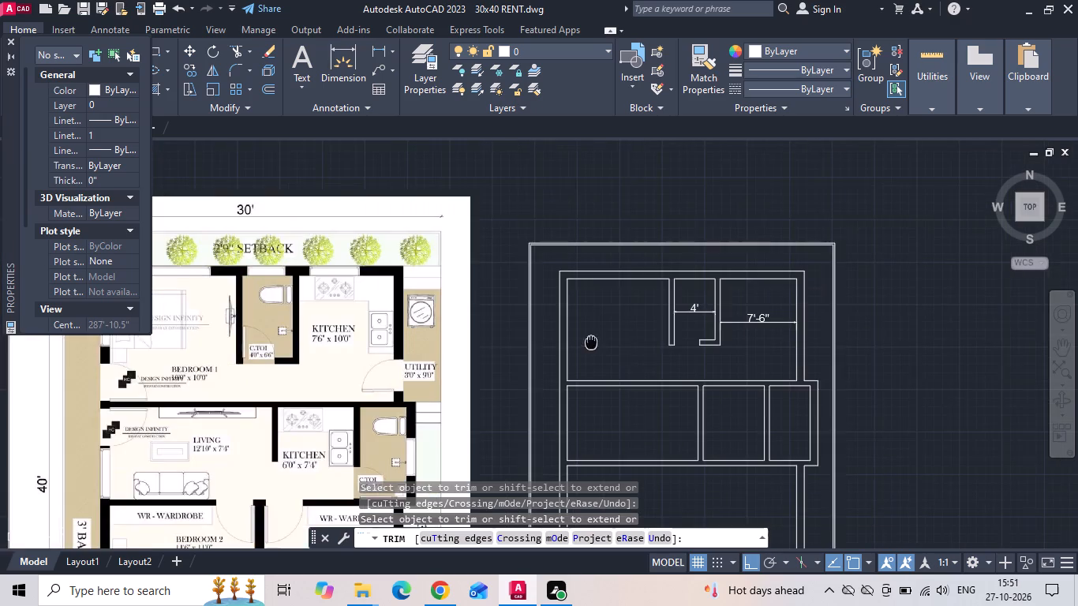
{"action": "middle_click_drag", "start_coordinate": [591, 342], "coordinate": [686, 312]}
{"action": "key", "text": "Escape"}
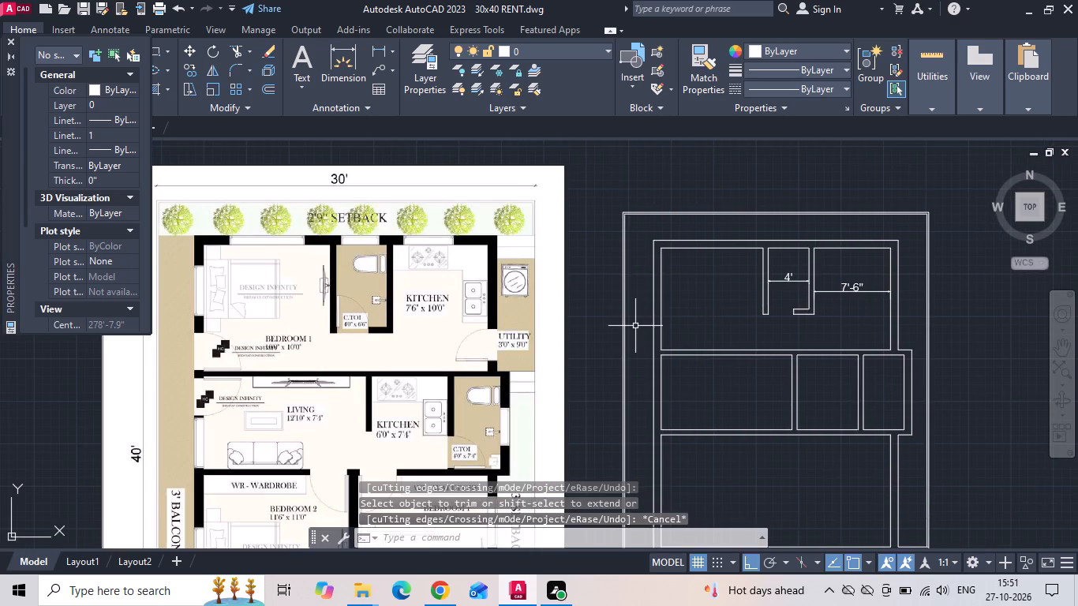
Offset both faces of the wall between the bedroom and living room 3" outward into the two rooms.
{"action": "type", "text": "O 3"}
{"action": "key", "text": "Return"}
{"action": "scroll", "coordinate": [691, 358], "scroll_direction": "up", "scroll_amount": 2}
{"action": "left_click_drag", "start_coordinate": [623, 338], "coordinate": [622, 325]}
{"action": "left_click", "coordinate": [626, 298]}
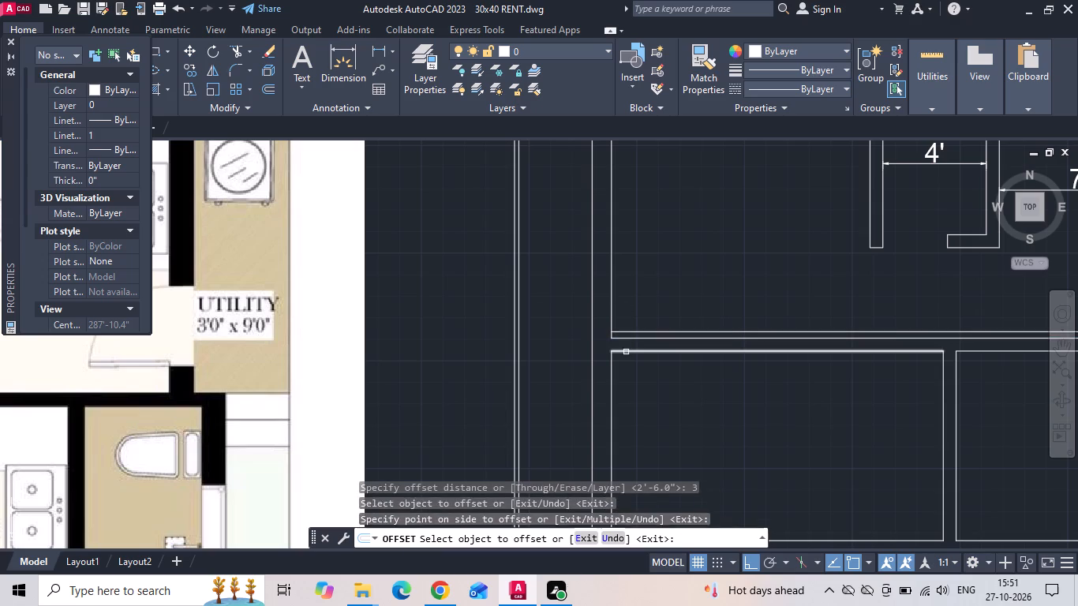
{"action": "left_click_drag", "start_coordinate": [626, 352], "coordinate": [623, 373]}
{"action": "left_click", "coordinate": [618, 391]}
{"action": "key", "text": "Escape"}
Offset the two 3" lines a further 3'6" into the living room and the bedroom to mark the entrance door openings.
{"action": "type", "text": "O"}
{"action": "key", "text": "space"}
{"action": "type", "text": "3'"}
{"action": "type", "text": "6"}
{"action": "key", "text": "space"}
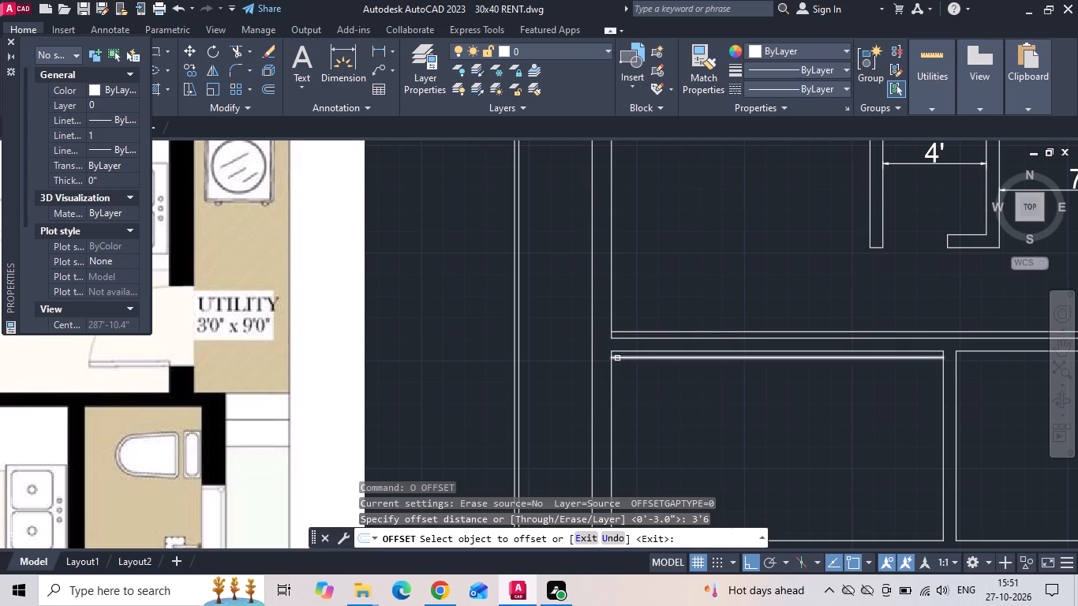
{"action": "left_click_drag", "start_coordinate": [617, 358], "coordinate": [619, 379]}
{"action": "left_click", "coordinate": [619, 409]}
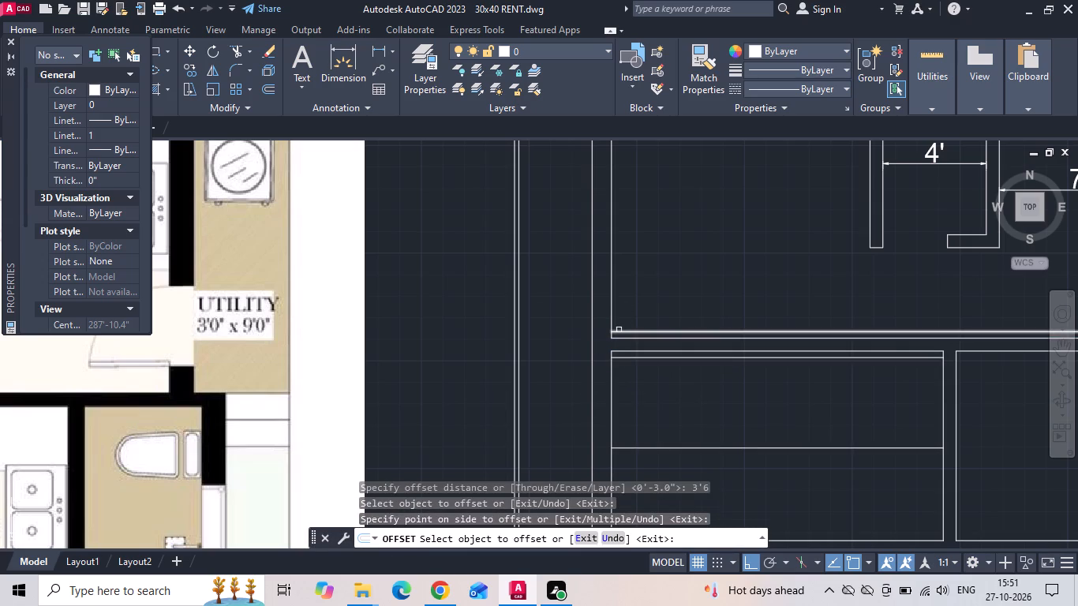
{"action": "left_click_drag", "start_coordinate": [619, 330], "coordinate": [623, 307]}
{"action": "left_click", "coordinate": [630, 270]}
{"action": "key", "text": "Escape"}
{"action": "left_click_drag", "start_coordinate": [659, 227], "coordinate": [652, 254]}
{"action": "left_click", "coordinate": [639, 282]}
{"action": "scroll", "coordinate": [740, 260], "scroll_direction": "down", "scroll_amount": 2}
{"action": "key", "text": "Escape"}
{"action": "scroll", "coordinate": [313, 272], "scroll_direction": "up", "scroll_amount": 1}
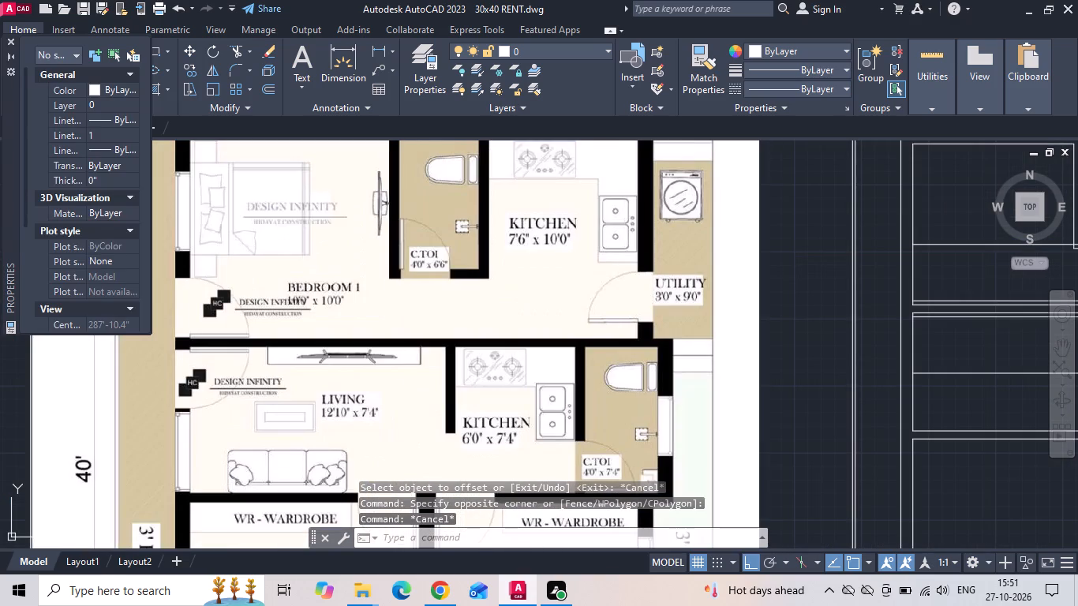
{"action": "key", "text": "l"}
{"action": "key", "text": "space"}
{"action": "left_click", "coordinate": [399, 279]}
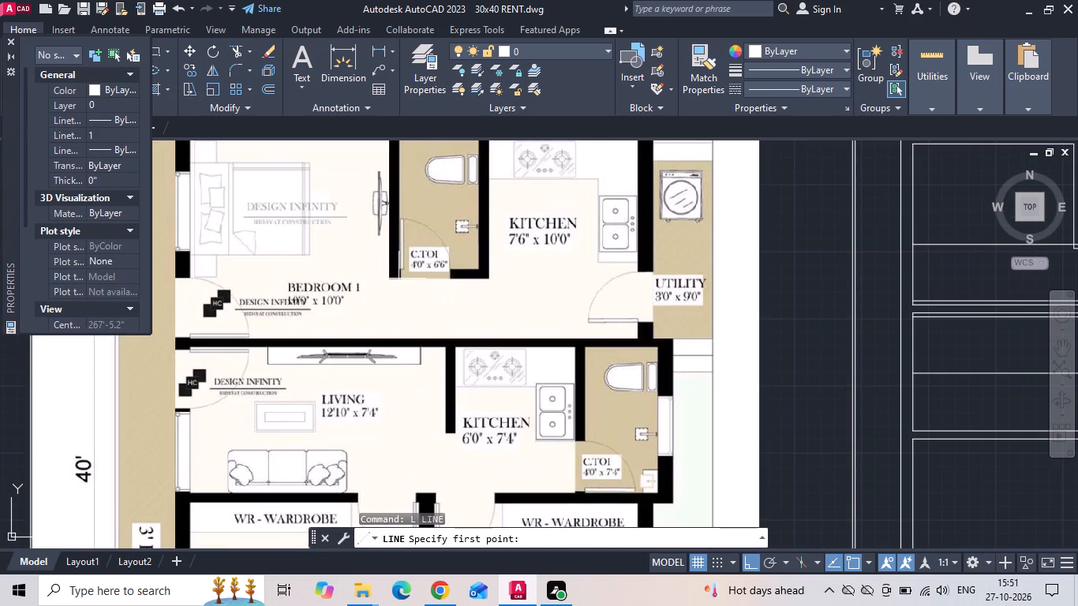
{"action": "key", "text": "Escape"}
Measure the gap between the bedroom's 3'6" offset line and the lower end of the toilet's left partition.
{"action": "scroll", "coordinate": [159, 307], "scroll_direction": "down", "scroll_amount": 2}
{"action": "scroll", "coordinate": [406, 301], "scroll_direction": "up", "scroll_amount": 3}
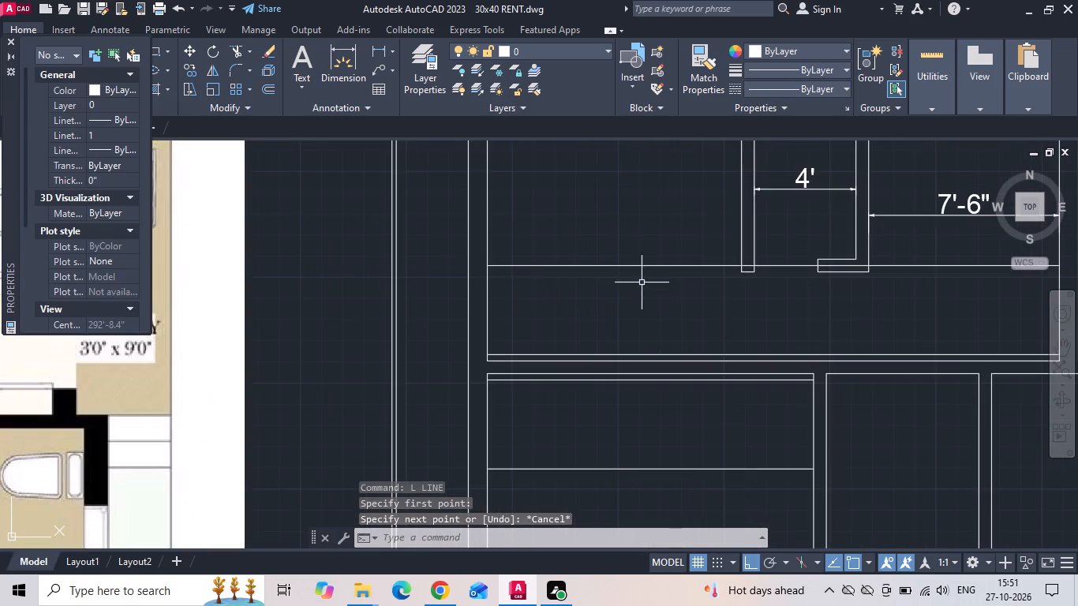
{"action": "scroll", "coordinate": [737, 245], "scroll_direction": "up", "scroll_amount": 1}
{"action": "left_click", "coordinate": [379, 49]}
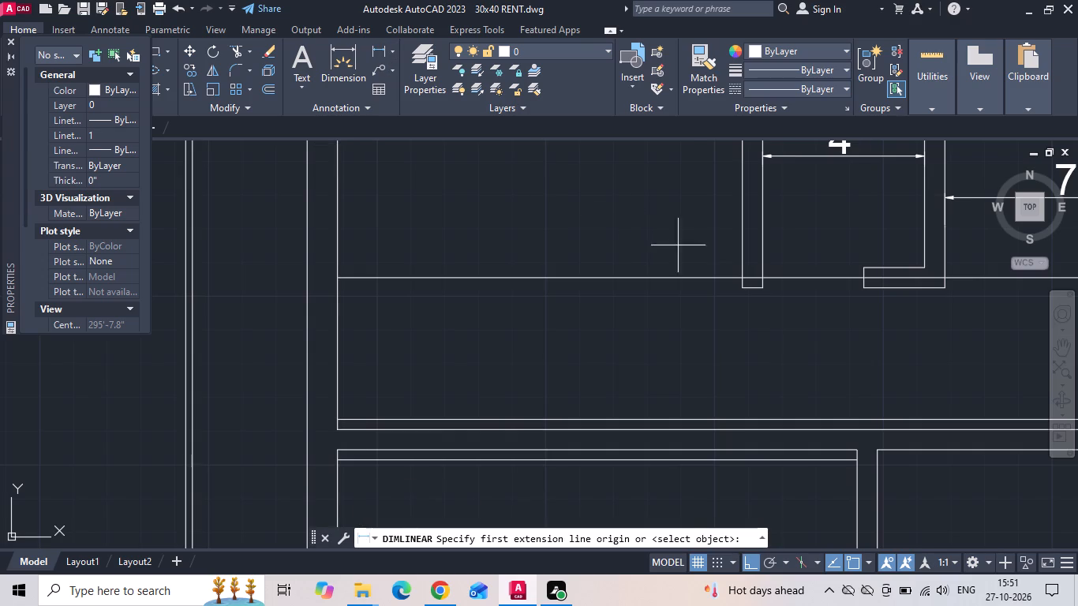
{"action": "scroll", "coordinate": [747, 291], "scroll_direction": "up", "scroll_amount": 1}
{"action": "left_click_drag", "start_coordinate": [737, 268], "coordinate": [737, 282]}
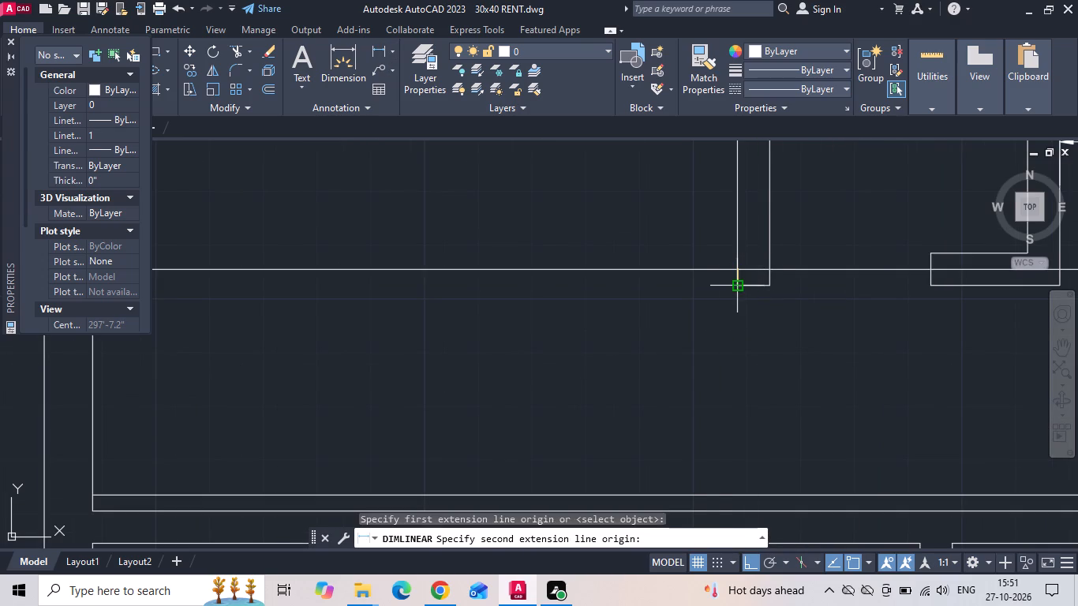
{"action": "left_click", "coordinate": [737, 290]}
{"action": "scroll", "coordinate": [737, 290], "scroll_direction": "down", "scroll_amount": 1}
{"action": "key", "text": "Escape"}
Erase the 3'6" offset line crossing the bedroom.
{"action": "left_click_drag", "start_coordinate": [597, 301], "coordinate": [596, 296]}
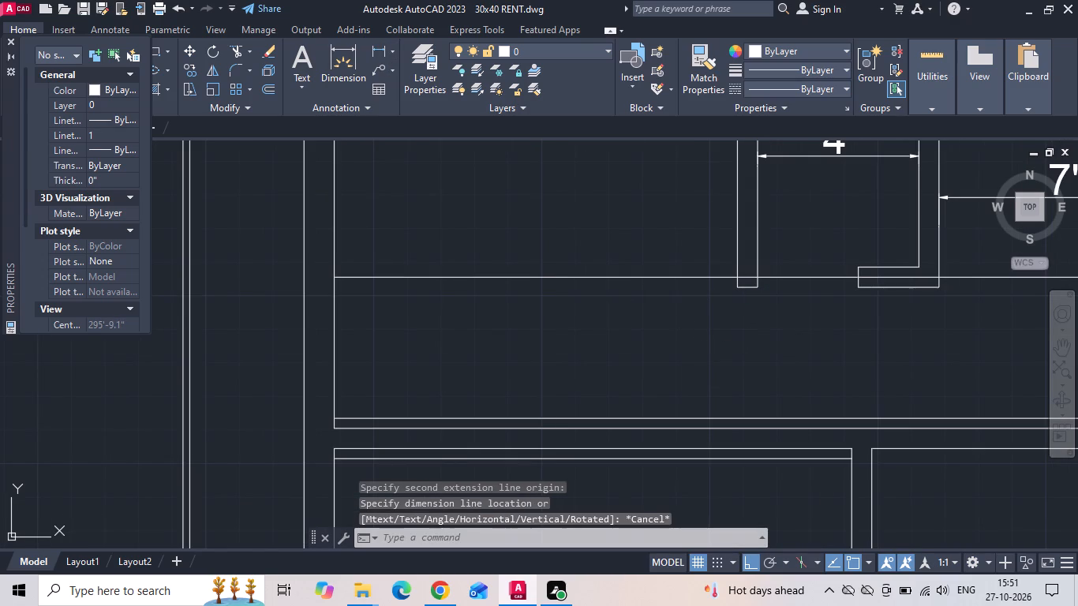
{"action": "left_click_drag", "start_coordinate": [596, 296], "coordinate": [587, 267]}
{"action": "left_click", "coordinate": [582, 243]}
{"action": "key", "text": "Delete"}
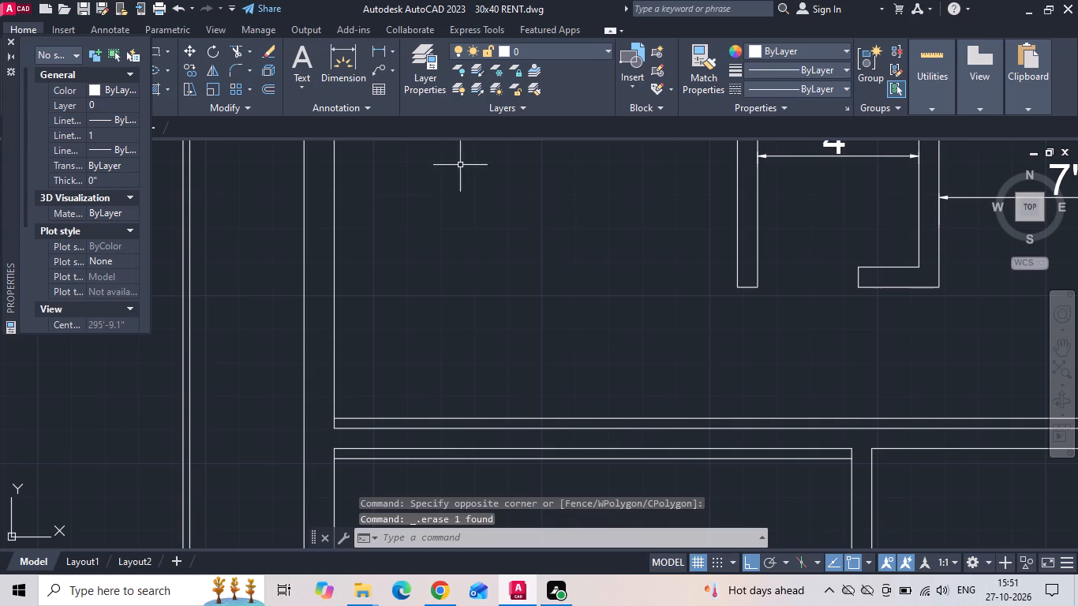
{"action": "left_click", "coordinate": [383, 45]}
{"action": "key", "text": "Escape"}
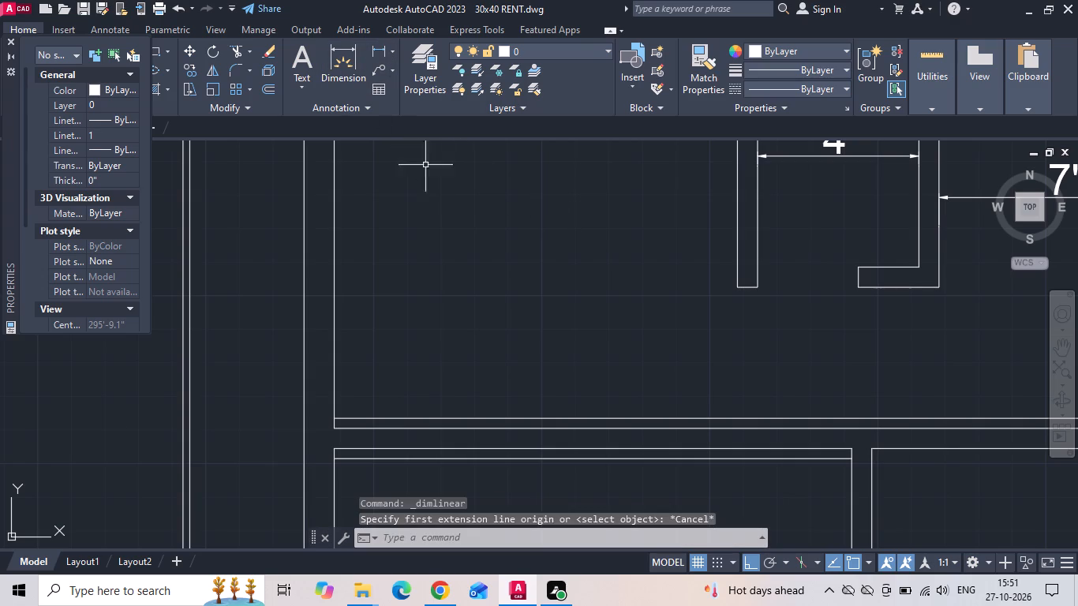
Offset the 3" line in the upper bedroom 3'4" further into the room to mark its entrance door width.
{"action": "type", "text": "O 3'4"}
{"action": "key", "text": "space"}
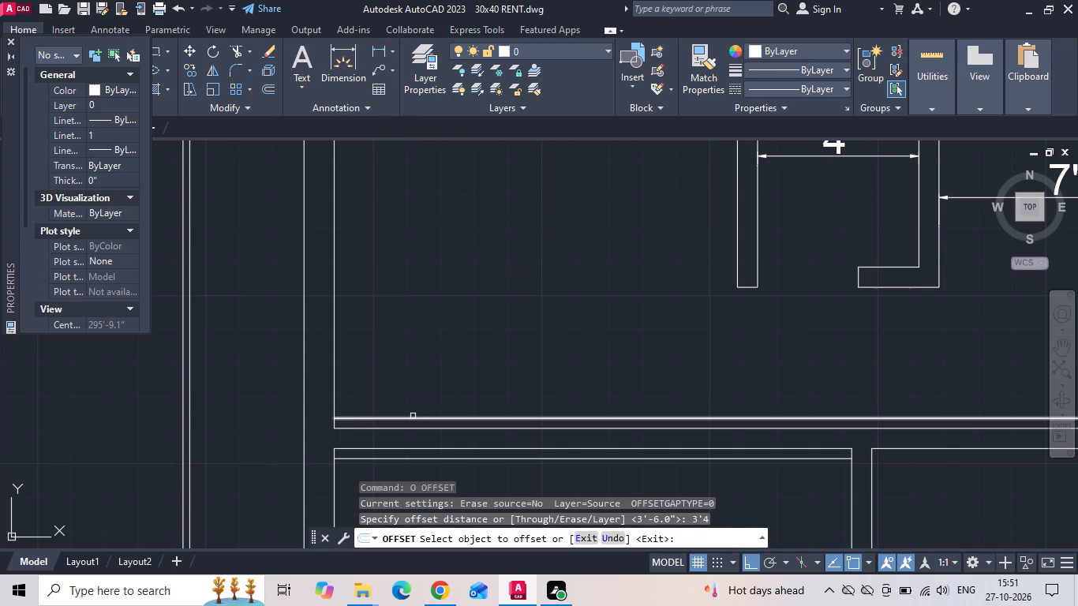
{"action": "left_click", "coordinate": [413, 419]}
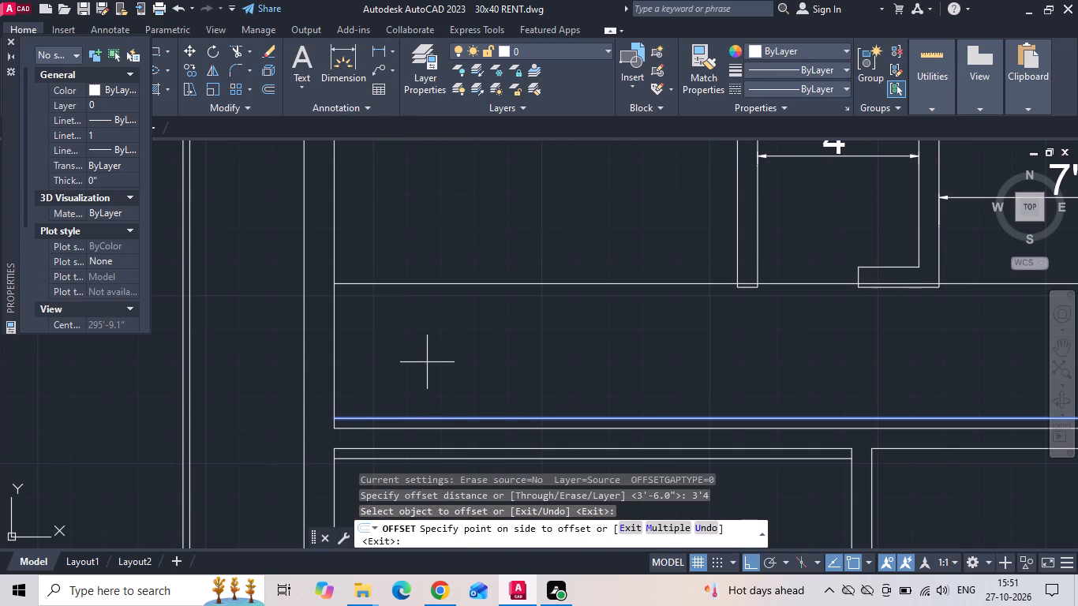
{"action": "left_click", "coordinate": [427, 362]}
{"action": "key", "text": "Escape"}
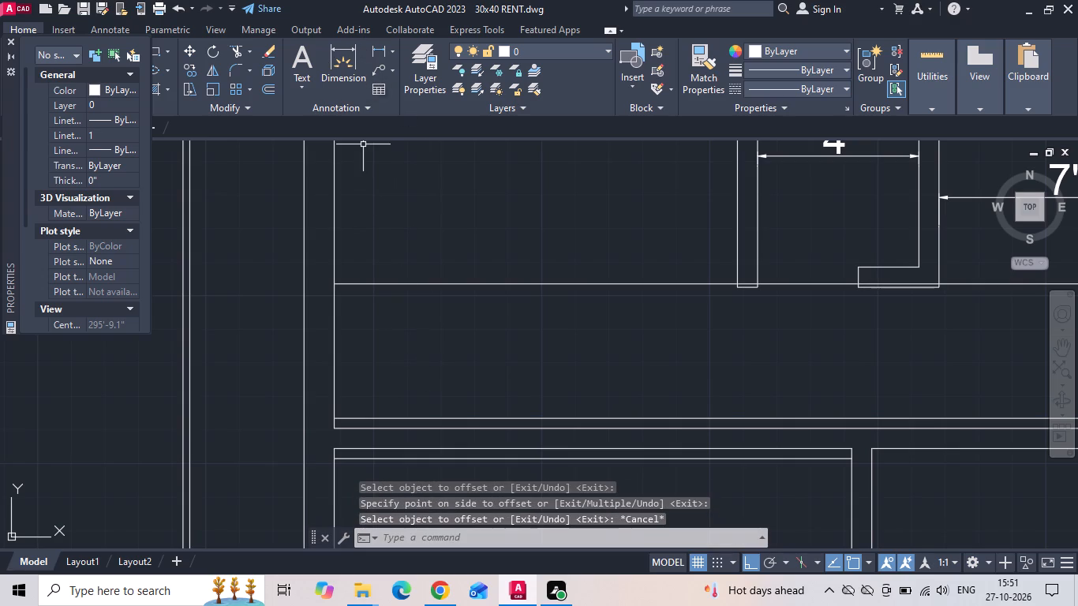
Move the bedroom's two door opening lines 1" down towards the wall shared with the living room.
{"action": "left_click_drag", "start_coordinate": [442, 270], "coordinate": [414, 335]}
{"action": "left_click", "coordinate": [375, 423]}
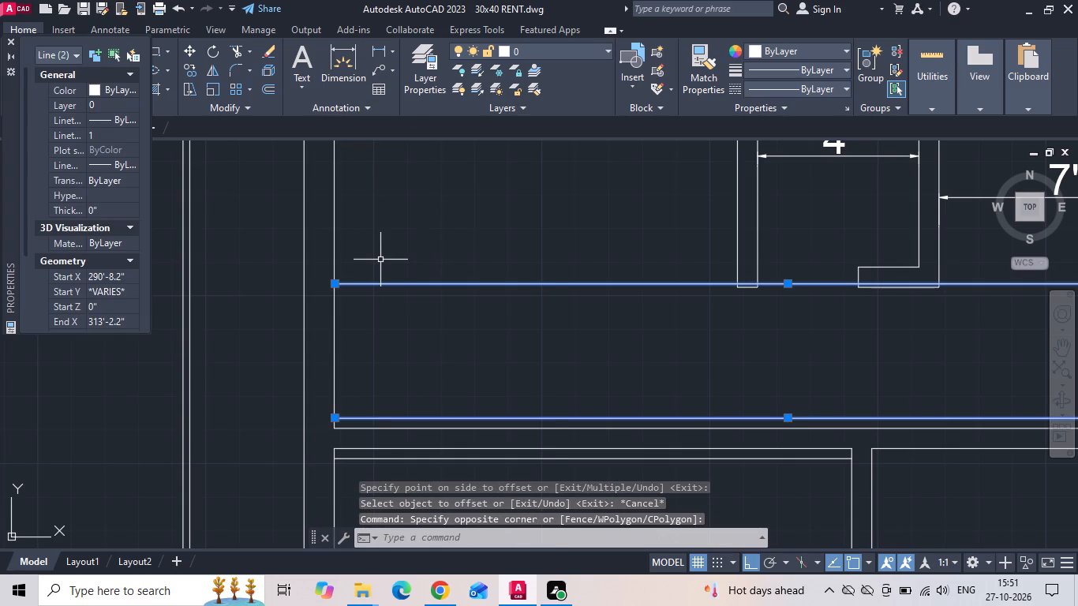
{"action": "right_click", "coordinate": [380, 259]}
{"action": "left_click", "coordinate": [402, 306]}
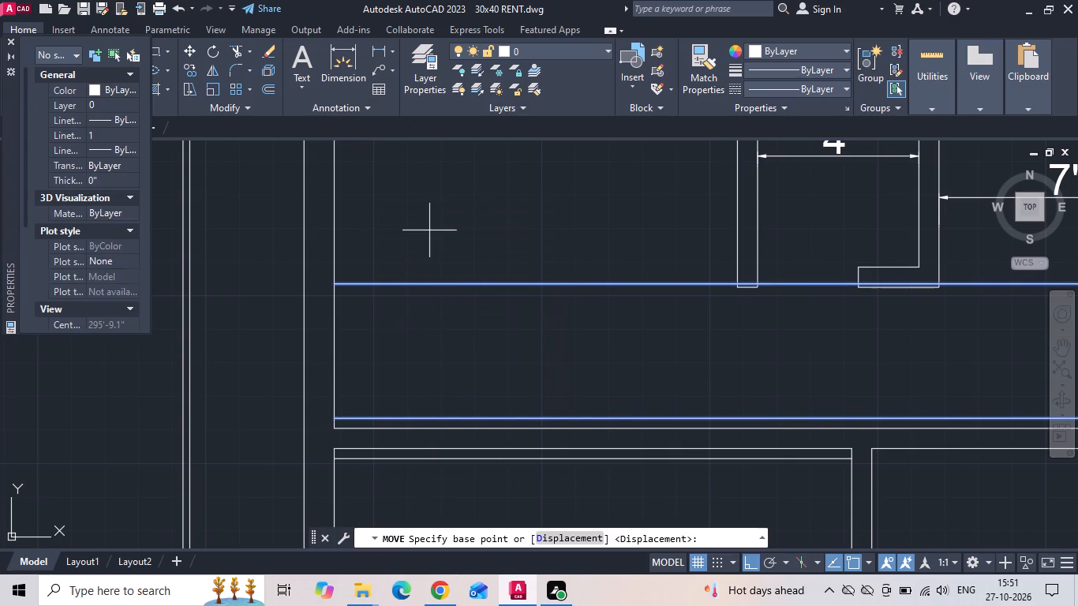
{"action": "left_click", "coordinate": [442, 196]}
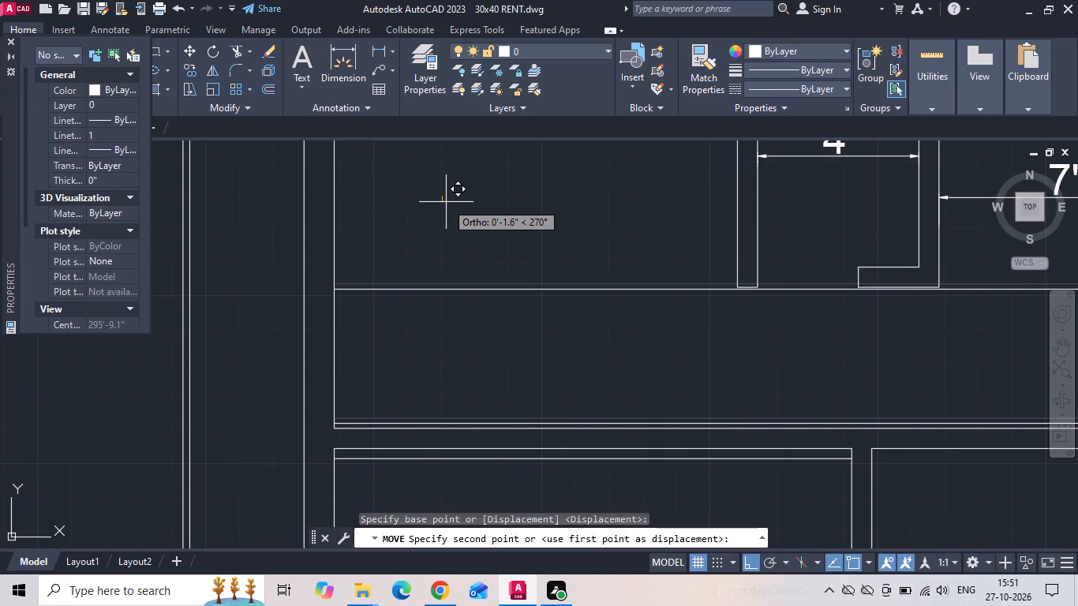
{"action": "type", "text": "1"}
{"action": "key", "text": "space"}
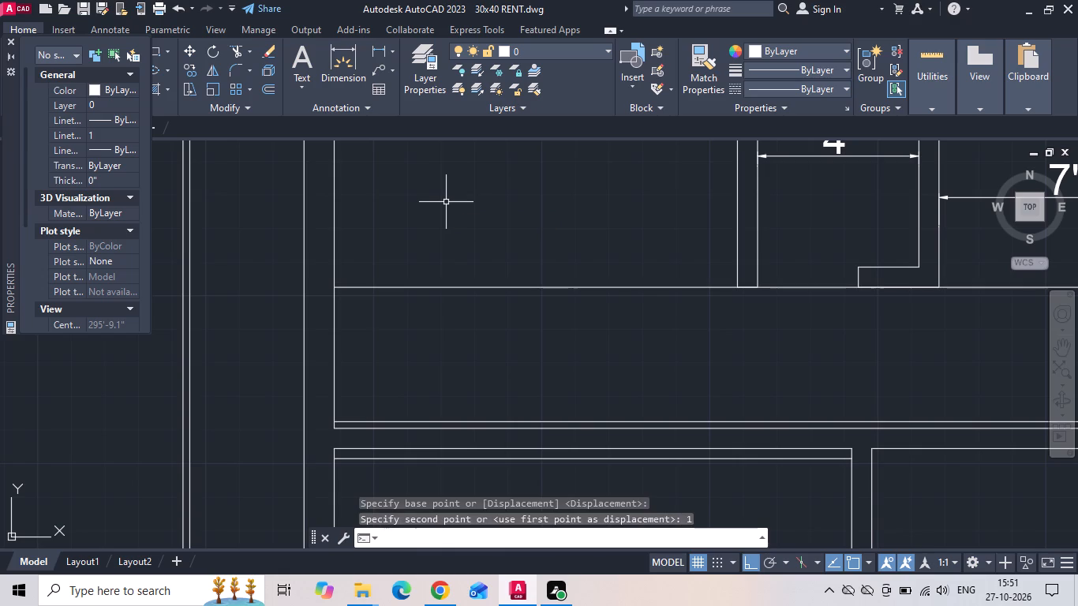
Extend the bedroom's two door opening lines to the outer face of the balcony-side wall.
{"action": "type", "text": "EX"}
{"action": "key", "text": "space"}
{"action": "left_click", "coordinate": [403, 290]}
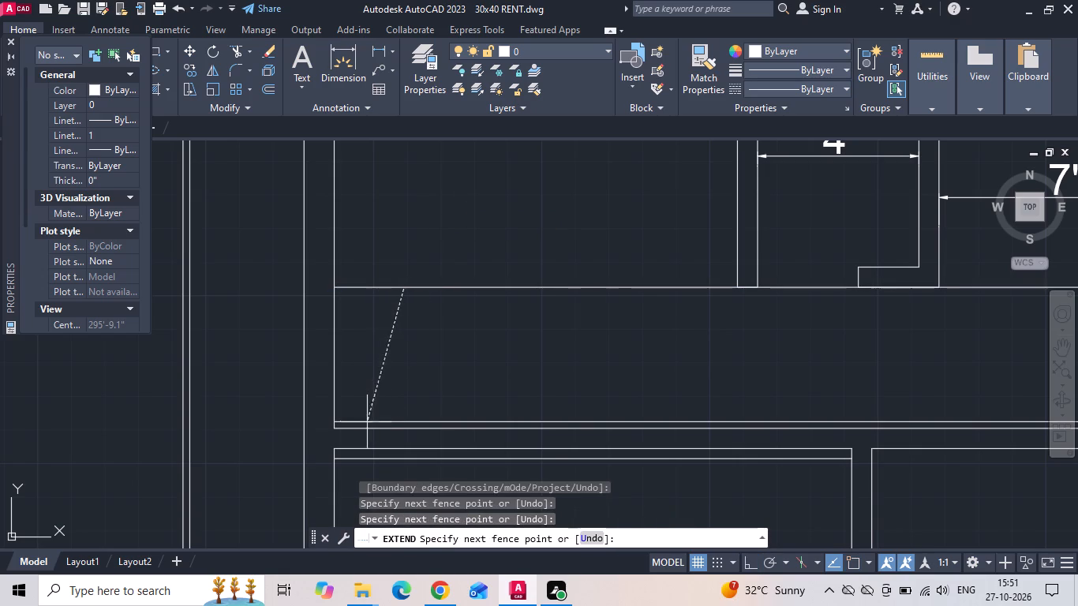
{"action": "left_click", "coordinate": [367, 424]}
{"action": "left_click_drag", "start_coordinate": [357, 335], "coordinate": [374, 229]}
{"action": "key", "text": "Escape"}
Trim the balcony-side wall between the bedroom's opening lines, plus the excess opening lines across the bedroom and the living room's 3" line.
{"action": "key", "text": "t"}
{"action": "key", "text": "r"}
{"action": "key", "text": "space"}
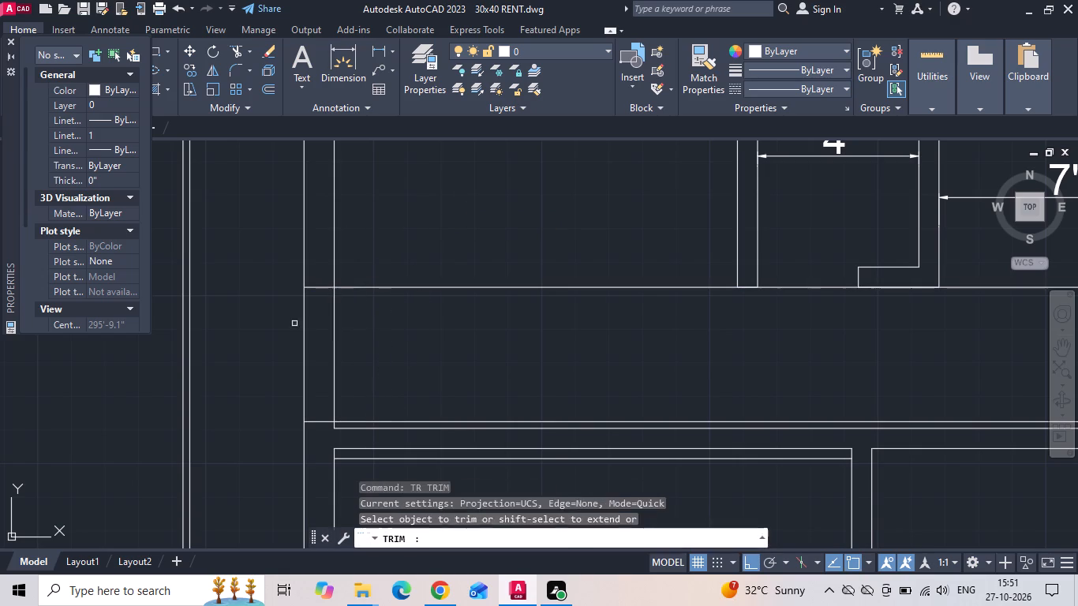
{"action": "left_click_drag", "start_coordinate": [285, 335], "coordinate": [401, 260]}
{"action": "left_click", "coordinate": [364, 421]}
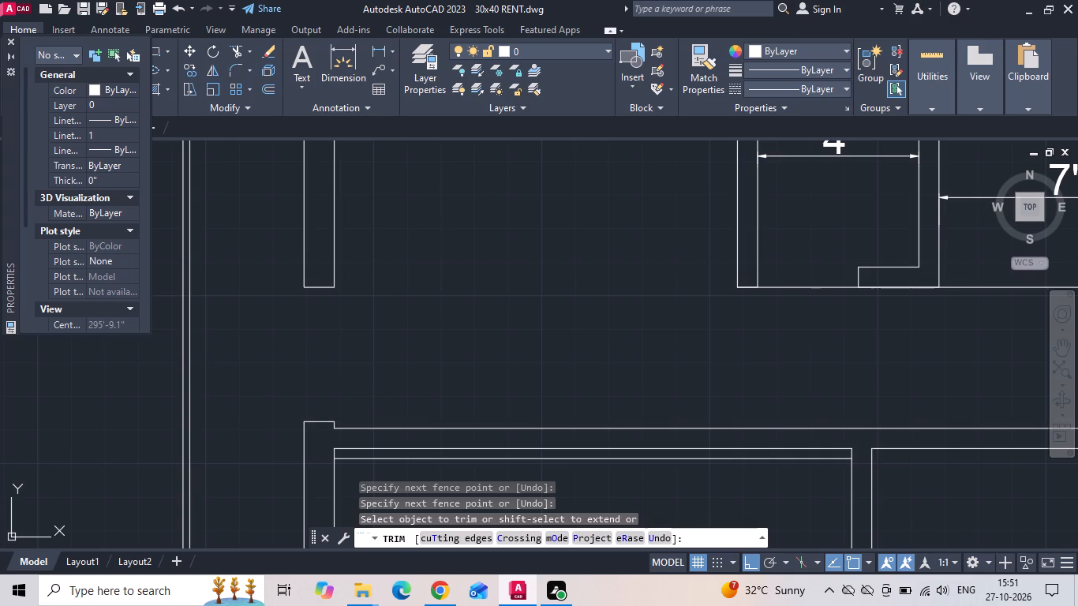
{"action": "left_click", "coordinate": [357, 459]}
{"action": "key", "text": "Escape"}
Offset the living room's upper wall face 2" down into the living room.
{"action": "middle_click_drag", "start_coordinate": [405, 352], "coordinate": [428, 237]}
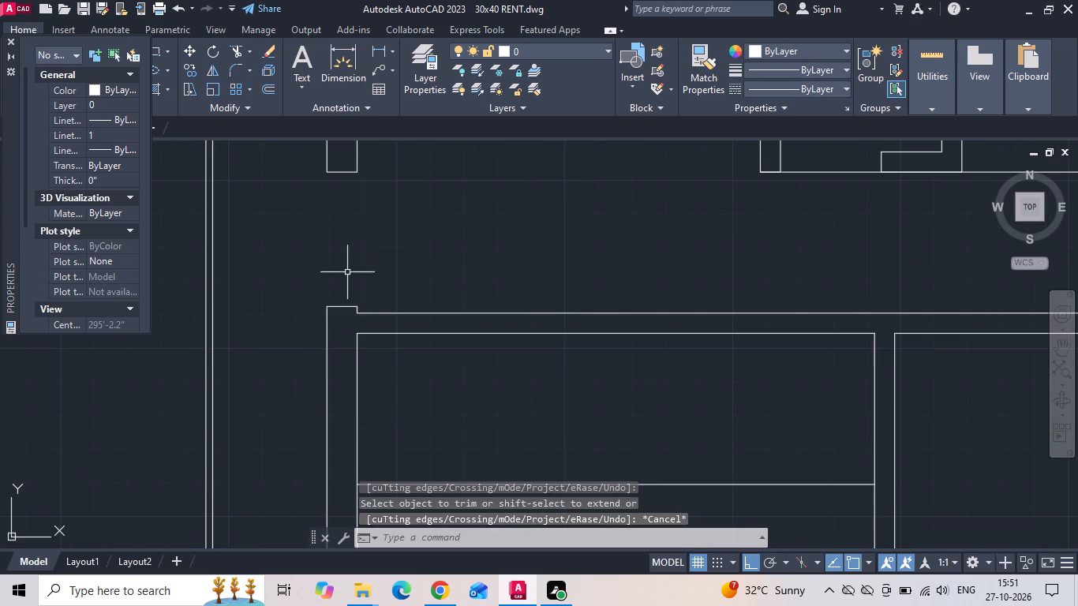
{"action": "type", "text": "O 2"}
{"action": "key", "text": "Return"}
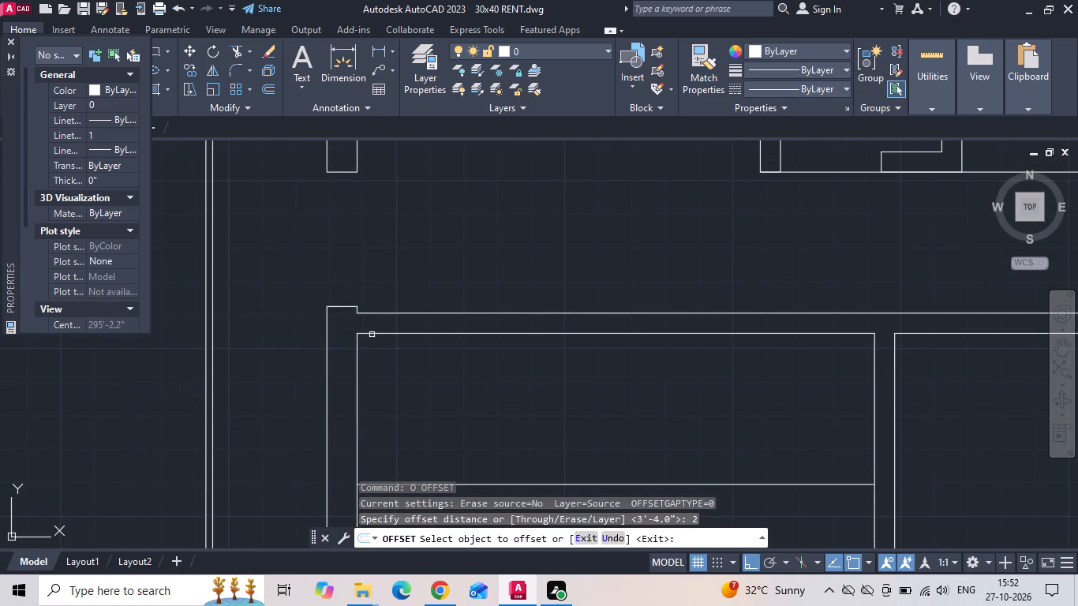
{"action": "left_click_drag", "start_coordinate": [372, 335], "coordinate": [375, 353]}
{"action": "left_click", "coordinate": [377, 365]}
{"action": "key", "text": "Escape"}
Offset the living room's 2" line a further 3'4" down to mark the entrance door width.
{"action": "type", "text": "O"}
{"action": "key", "text": "space"}
{"action": "key", "text": "3"}
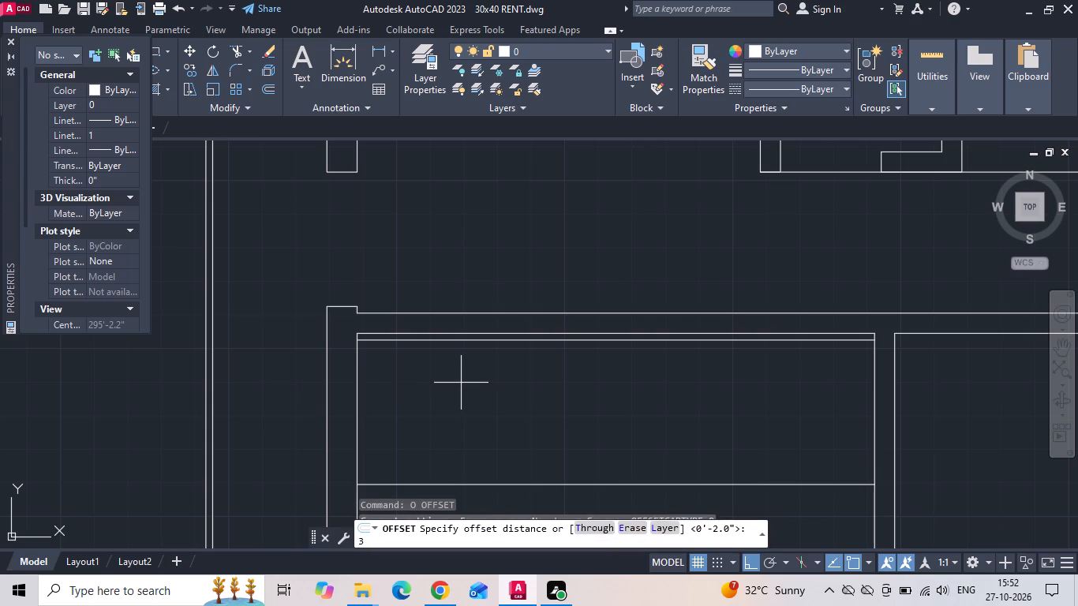
{"action": "key", "text": "apostrophe"}
{"action": "key", "text": "4"}
{"action": "key", "text": "space"}
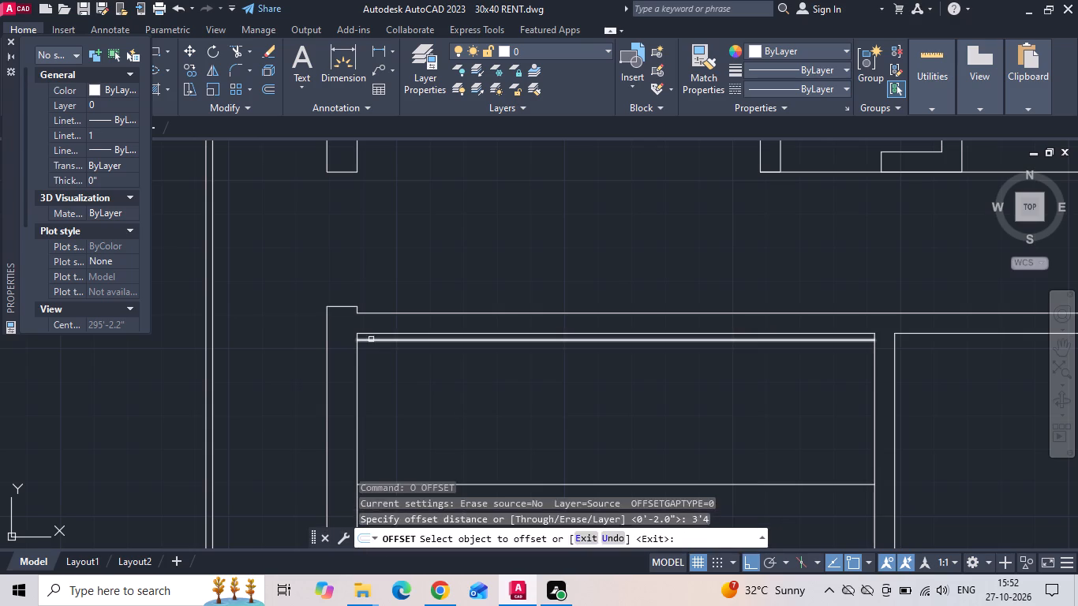
{"action": "left_click_drag", "start_coordinate": [371, 339], "coordinate": [371, 349]}
{"action": "left_click", "coordinate": [380, 390]}
{"action": "middle_click_drag", "start_coordinate": [382, 383], "coordinate": [392, 313]}
{"action": "key", "text": "Escape"}
Extend the living room's 2", 3'4" and 3'6" offset lines to the outer face of the balcony-side wall.
{"action": "type", "text": "EX"}
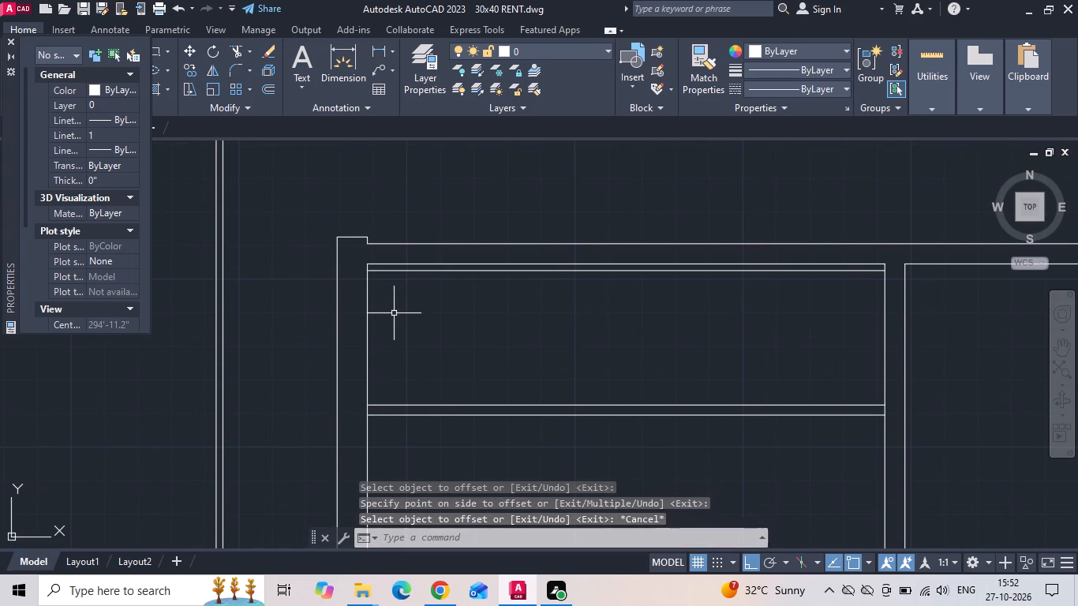
{"action": "key", "text": "space"}
{"action": "left_click_drag", "start_coordinate": [394, 316], "coordinate": [387, 417]}
{"action": "left_click", "coordinate": [387, 270]}
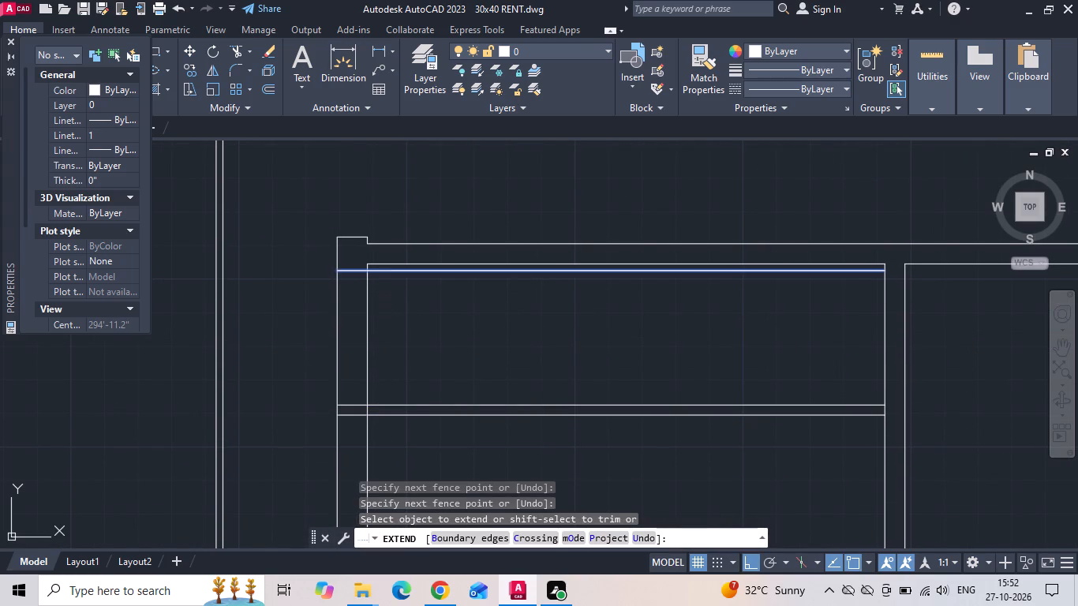
{"action": "key", "text": "Escape"}
Erase the old 3'6" offset line crossing the living room.
{"action": "left_click", "coordinate": [389, 413]}
{"action": "key", "text": "Delete"}
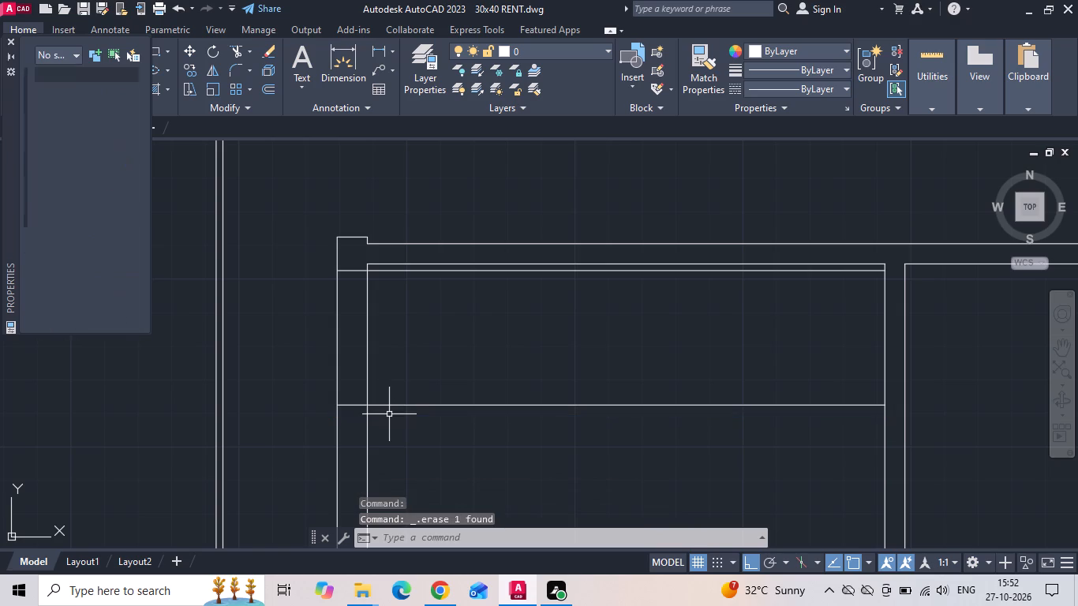
Trim the balcony-side wall between the living room's opening lines and remove the excess lines crossing the room.
{"action": "type", "text": "TR"}
{"action": "key", "text": "space"}
{"action": "left_click_drag", "start_coordinate": [294, 360], "coordinate": [398, 366]}
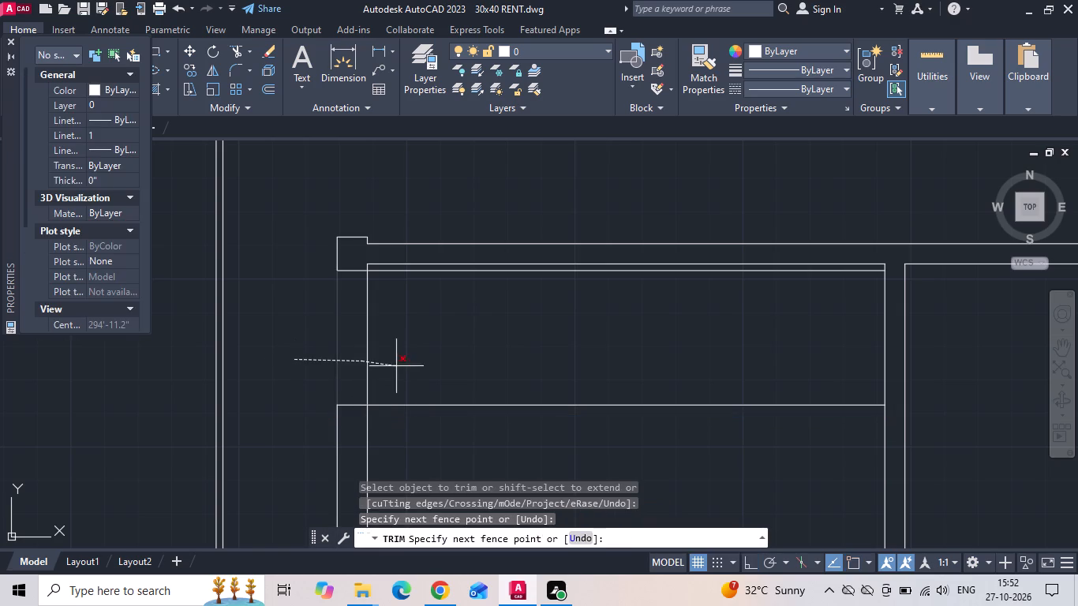
{"action": "left_click_drag", "start_coordinate": [398, 366], "coordinate": [399, 346]}
{"action": "left_click", "coordinate": [391, 273]}
{"action": "left_click", "coordinate": [391, 271]}
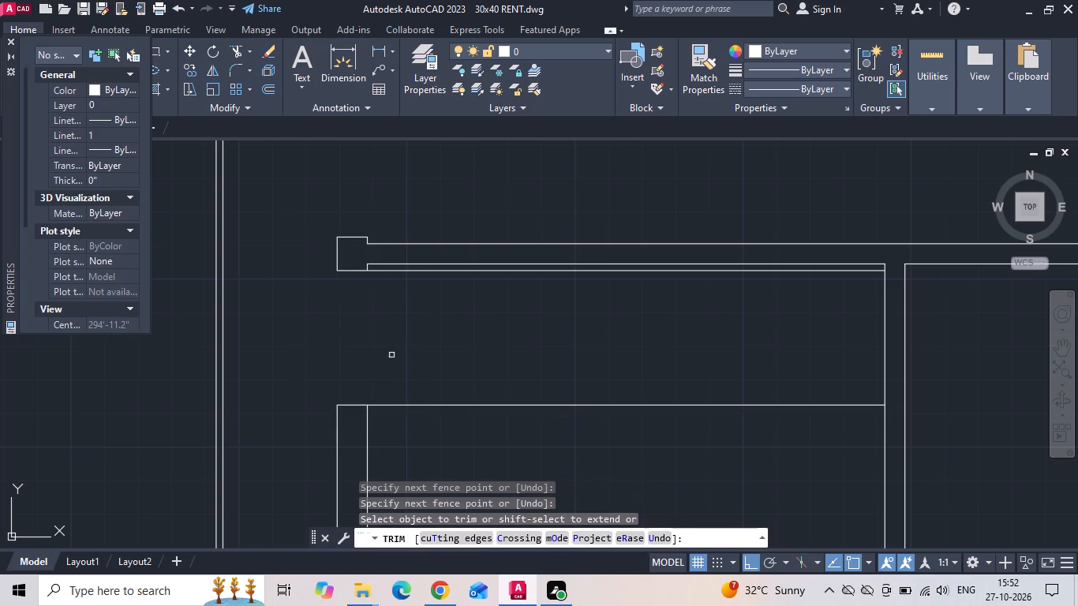
{"action": "left_click", "coordinate": [404, 417]}
{"action": "left_click", "coordinate": [380, 267]}
{"action": "key", "text": "Escape"}
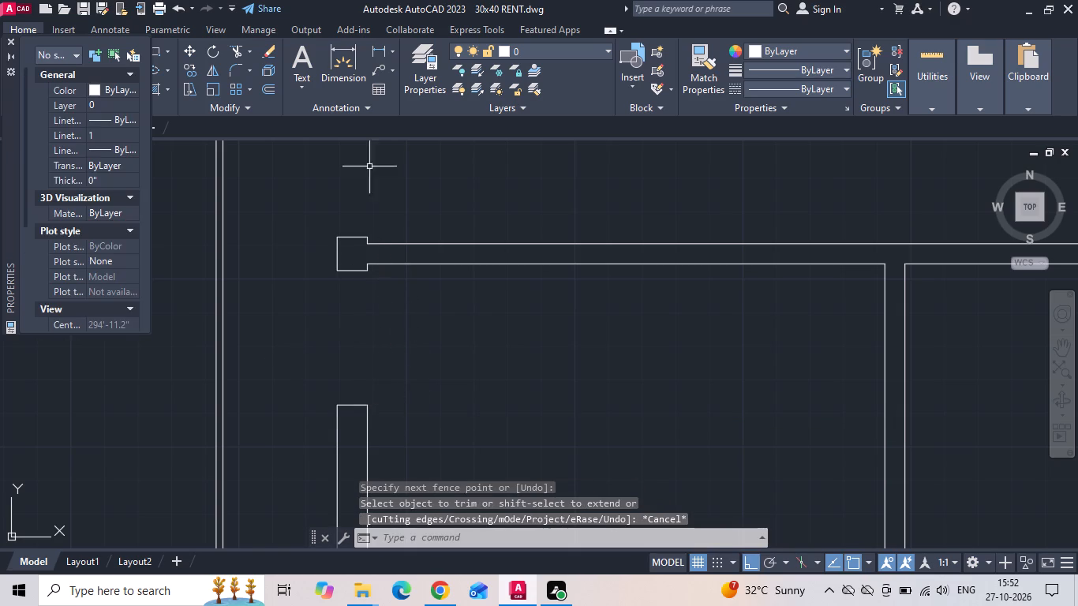
Measure the living room's entrance opening between its two wall jambs.
{"action": "left_click", "coordinate": [380, 43]}
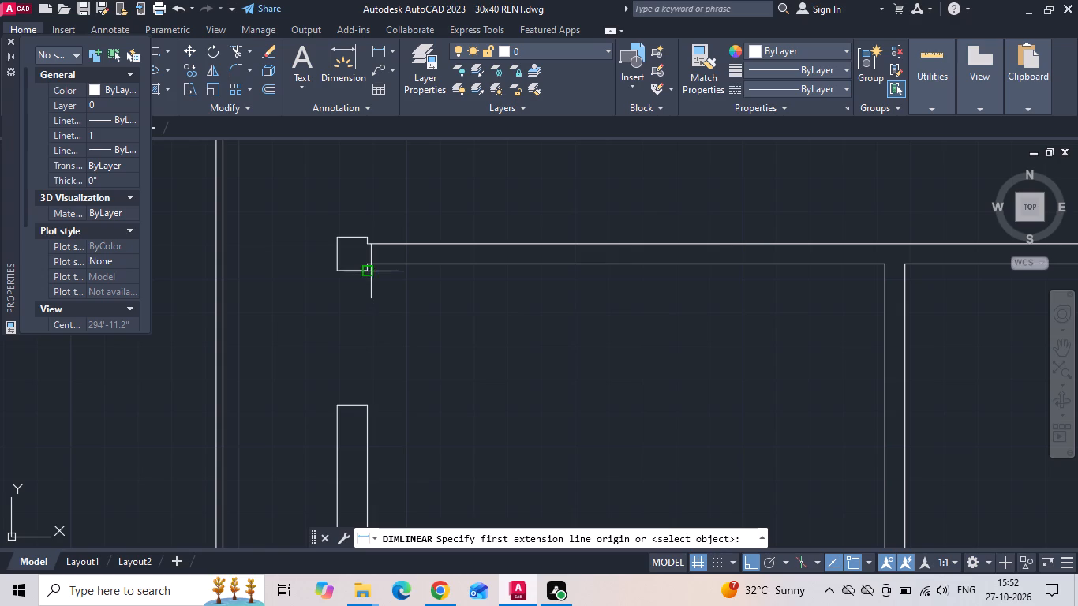
{"action": "left_click_drag", "start_coordinate": [371, 271], "coordinate": [372, 278]}
{"action": "left_click", "coordinate": [365, 404]}
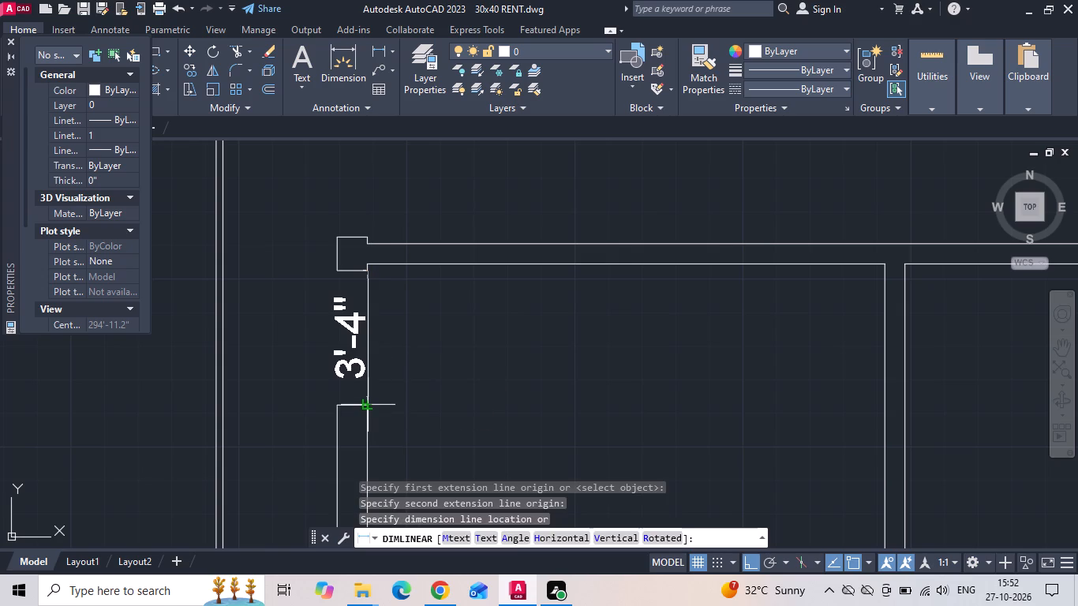
{"action": "key", "text": "Escape"}
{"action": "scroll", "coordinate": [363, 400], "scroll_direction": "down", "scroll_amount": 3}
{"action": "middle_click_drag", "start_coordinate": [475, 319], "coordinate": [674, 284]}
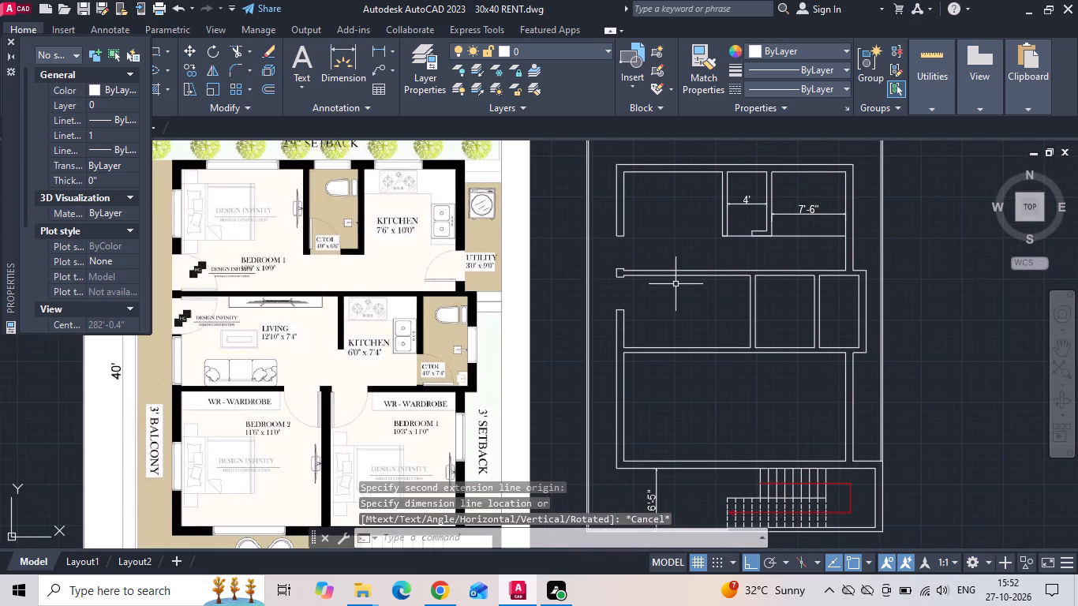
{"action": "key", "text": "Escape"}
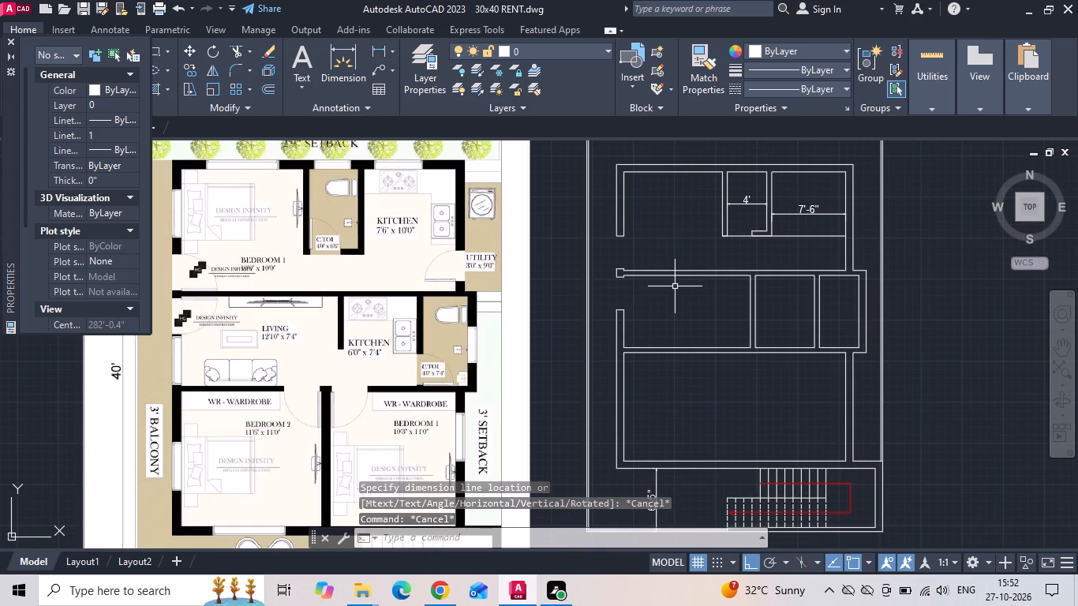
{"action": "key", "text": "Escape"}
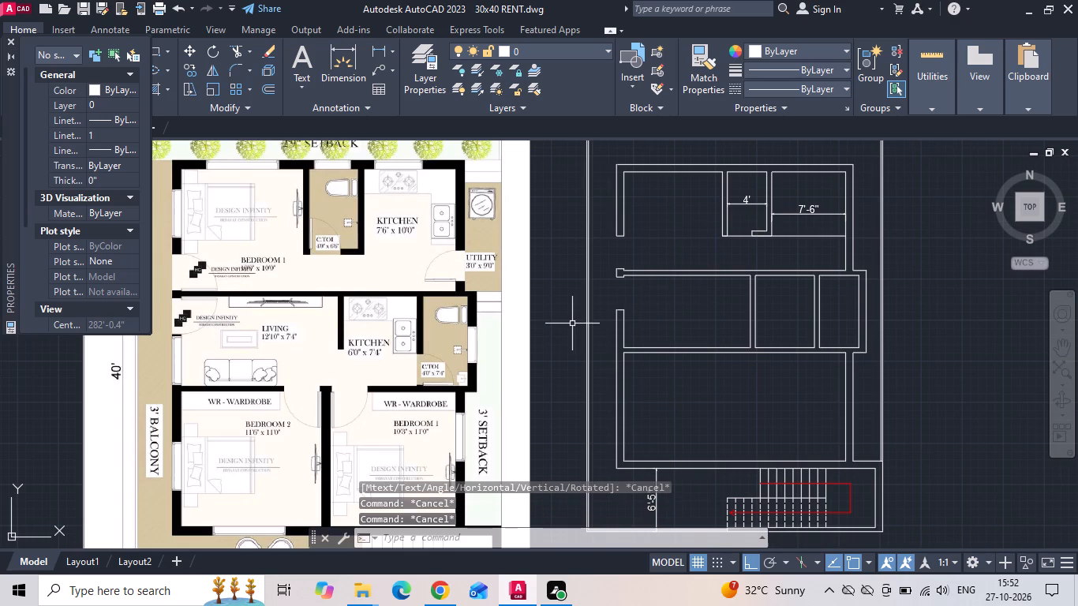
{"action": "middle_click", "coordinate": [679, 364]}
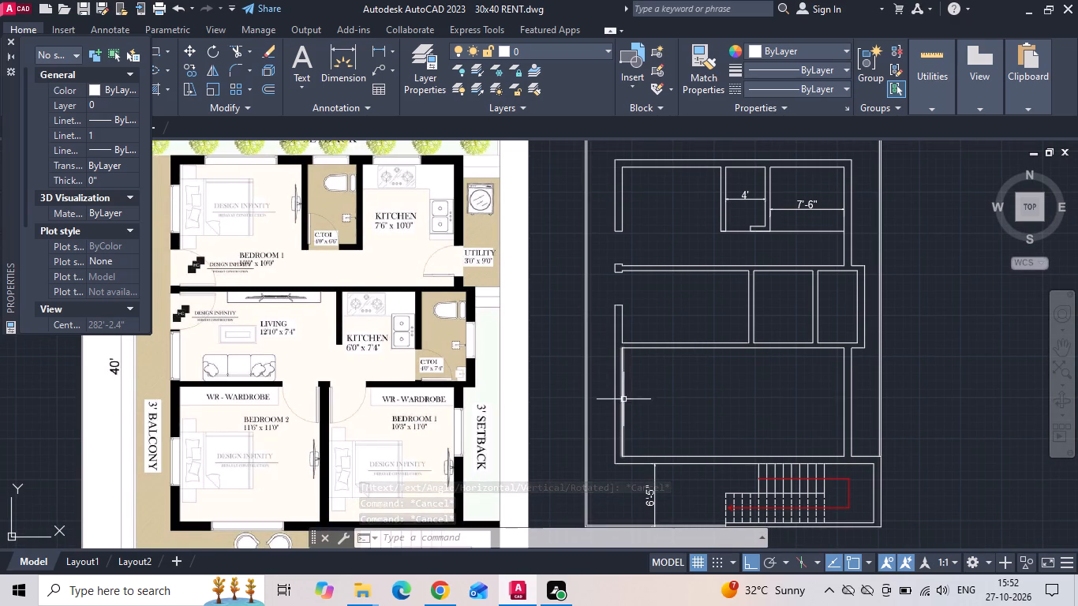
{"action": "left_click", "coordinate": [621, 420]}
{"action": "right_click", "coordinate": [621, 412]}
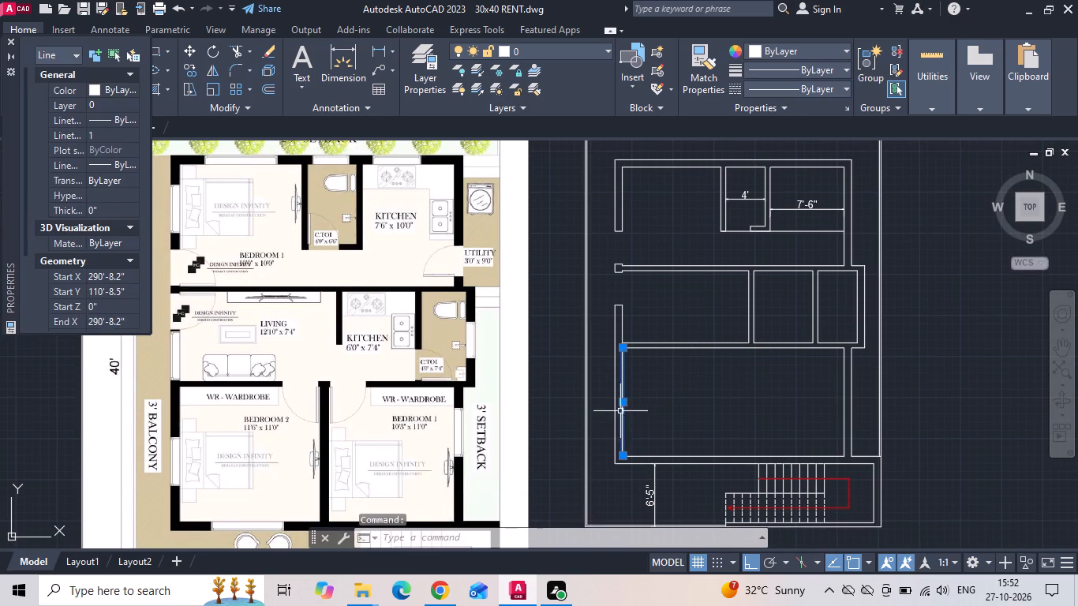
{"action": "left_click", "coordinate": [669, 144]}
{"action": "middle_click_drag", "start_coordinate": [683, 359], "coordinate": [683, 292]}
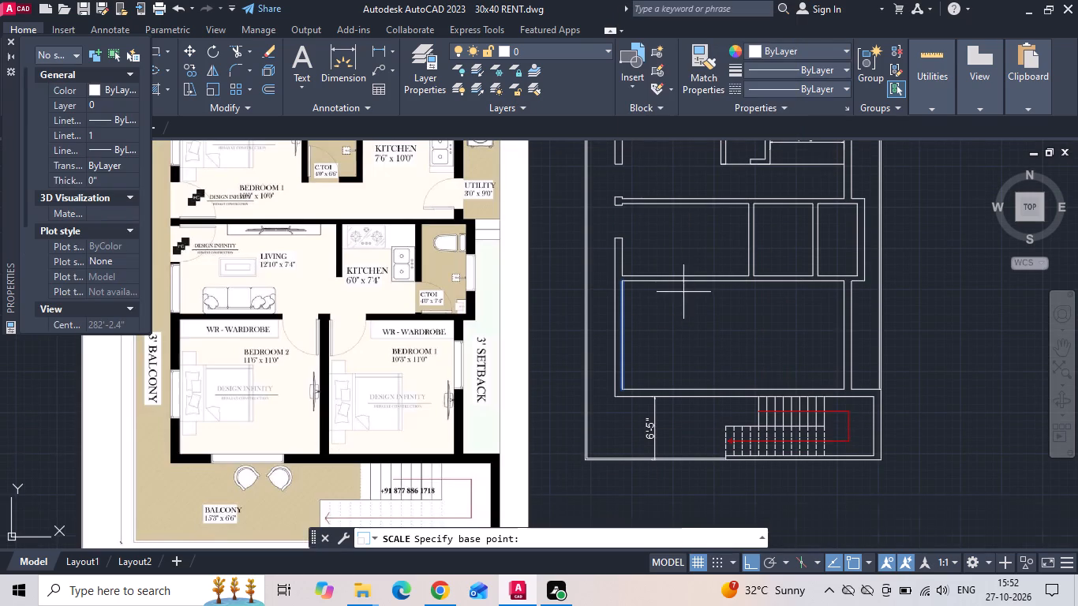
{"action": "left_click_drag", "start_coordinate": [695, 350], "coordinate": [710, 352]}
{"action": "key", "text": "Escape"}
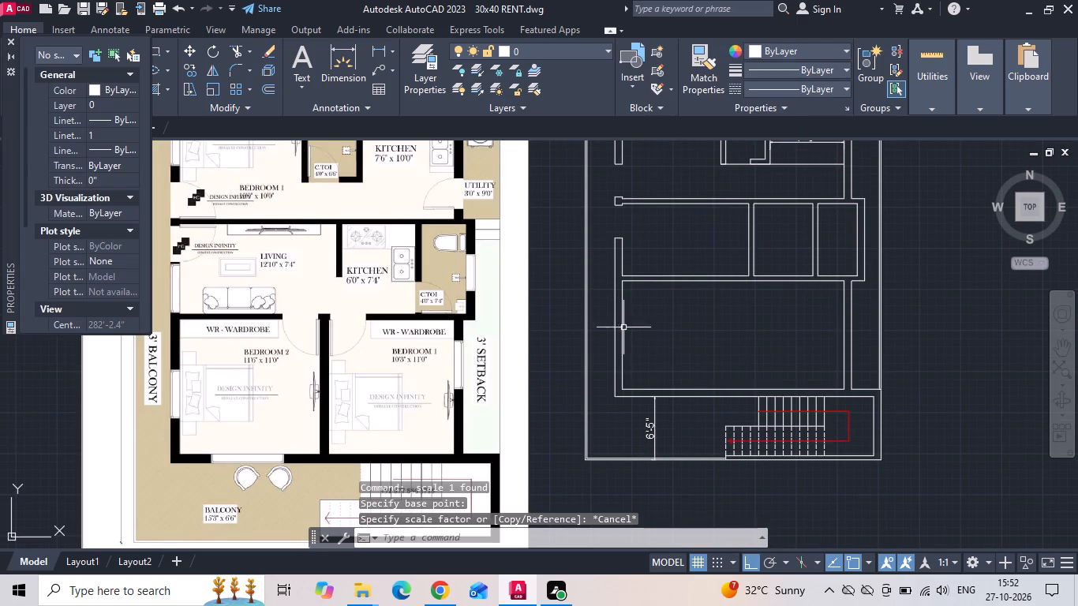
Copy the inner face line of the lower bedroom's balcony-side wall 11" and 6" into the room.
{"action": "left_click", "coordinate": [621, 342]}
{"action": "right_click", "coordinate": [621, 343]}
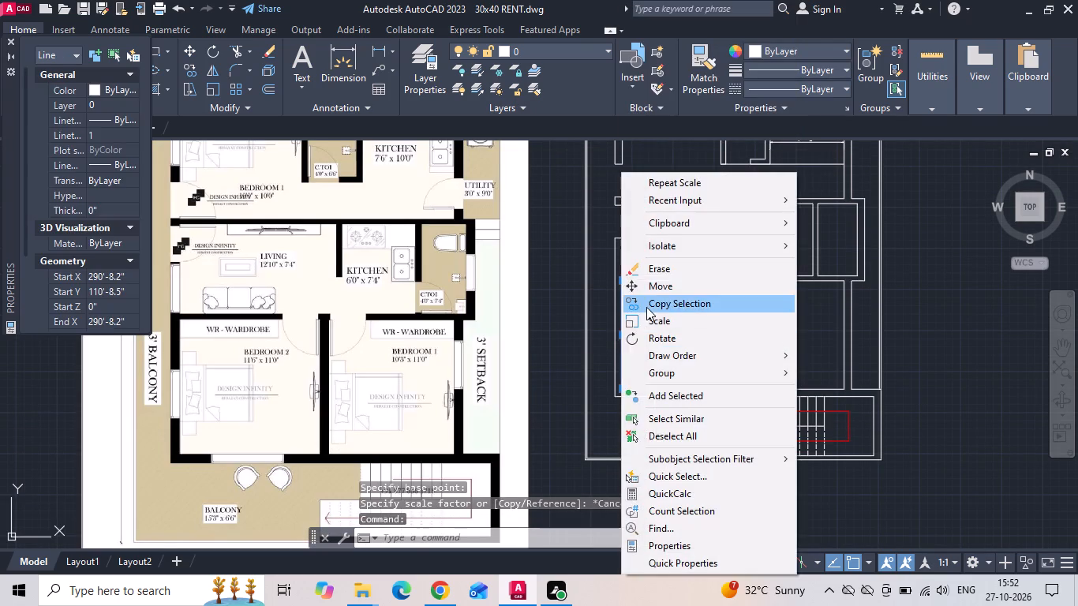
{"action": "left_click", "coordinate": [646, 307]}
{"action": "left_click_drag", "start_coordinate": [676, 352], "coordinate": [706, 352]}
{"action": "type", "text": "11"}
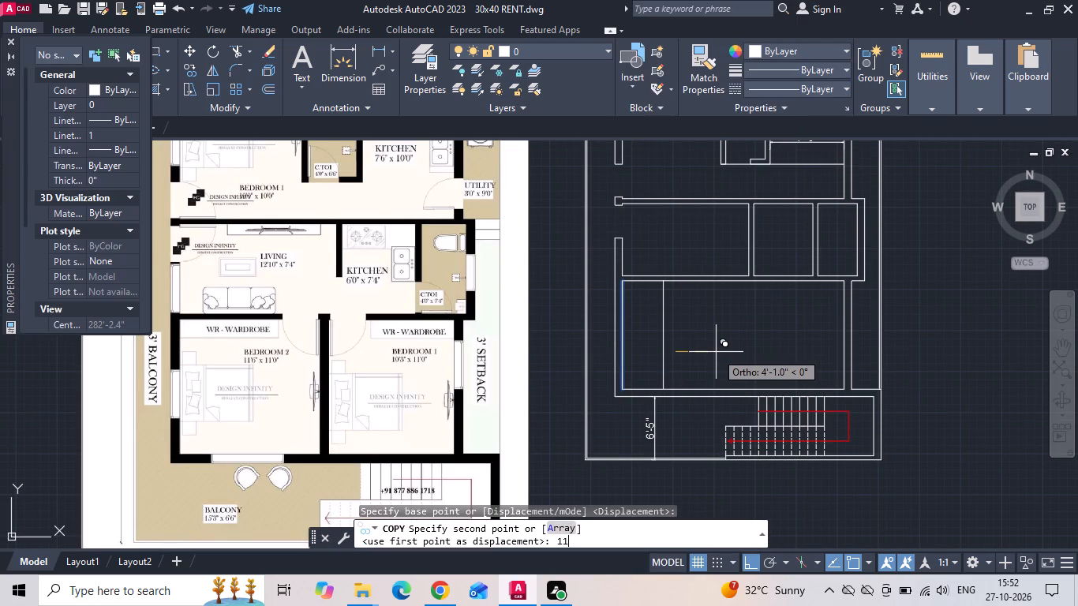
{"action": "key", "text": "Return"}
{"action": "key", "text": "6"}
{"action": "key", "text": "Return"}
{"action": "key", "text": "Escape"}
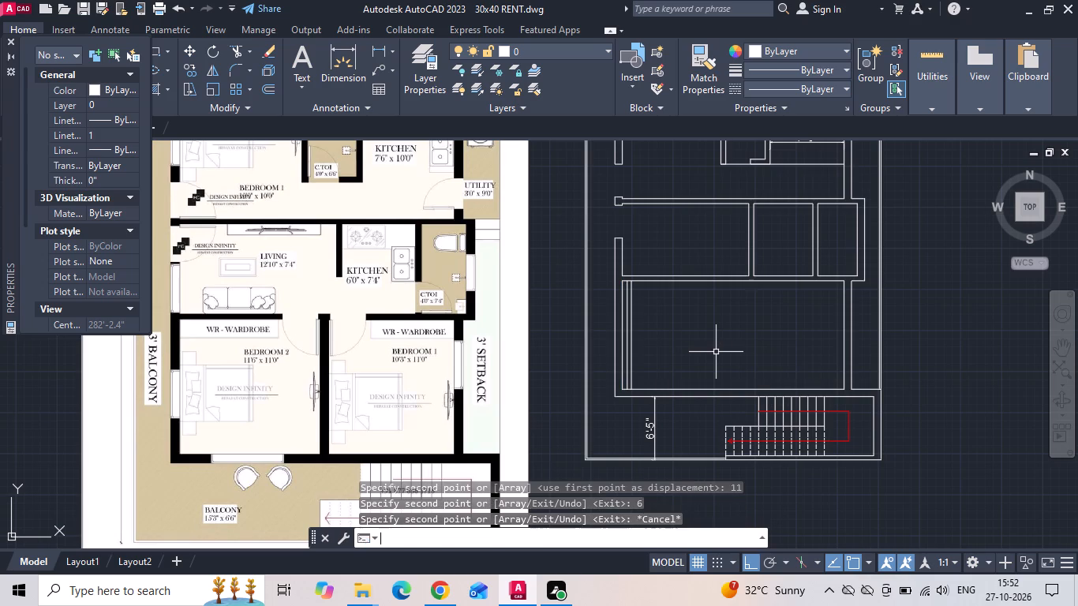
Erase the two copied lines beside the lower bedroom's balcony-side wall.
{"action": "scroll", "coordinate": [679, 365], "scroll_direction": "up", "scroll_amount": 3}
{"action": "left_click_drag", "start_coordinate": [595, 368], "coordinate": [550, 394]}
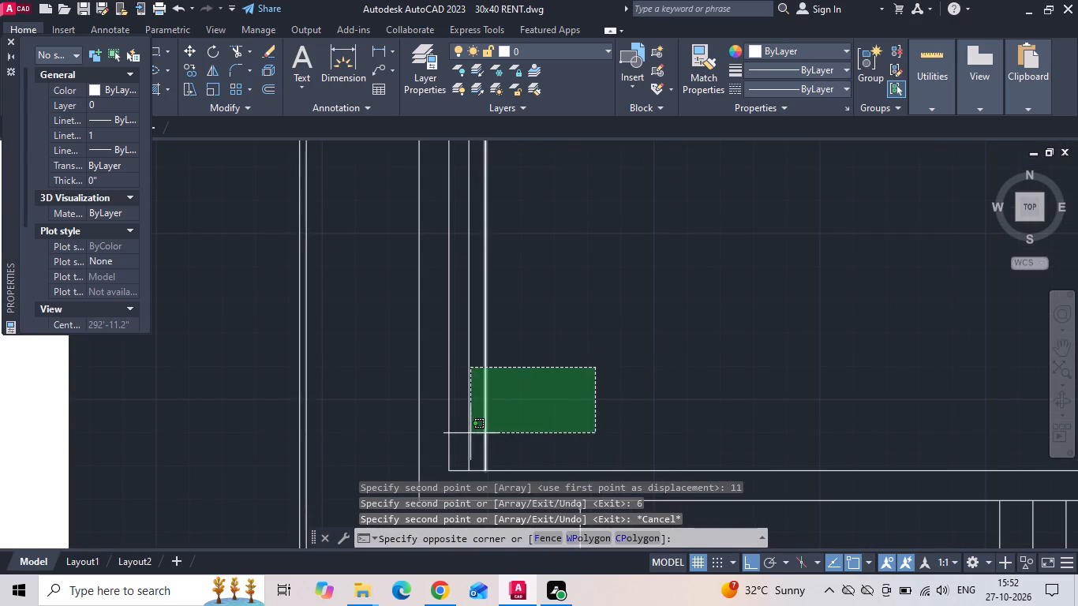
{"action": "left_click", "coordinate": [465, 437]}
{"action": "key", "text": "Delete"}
Offset the inner face of the lower bedroom's balcony-side wall 11'6" into the room to set Bedroom 2's width.
{"action": "type", "text": "O"}
{"action": "key", "text": "space"}
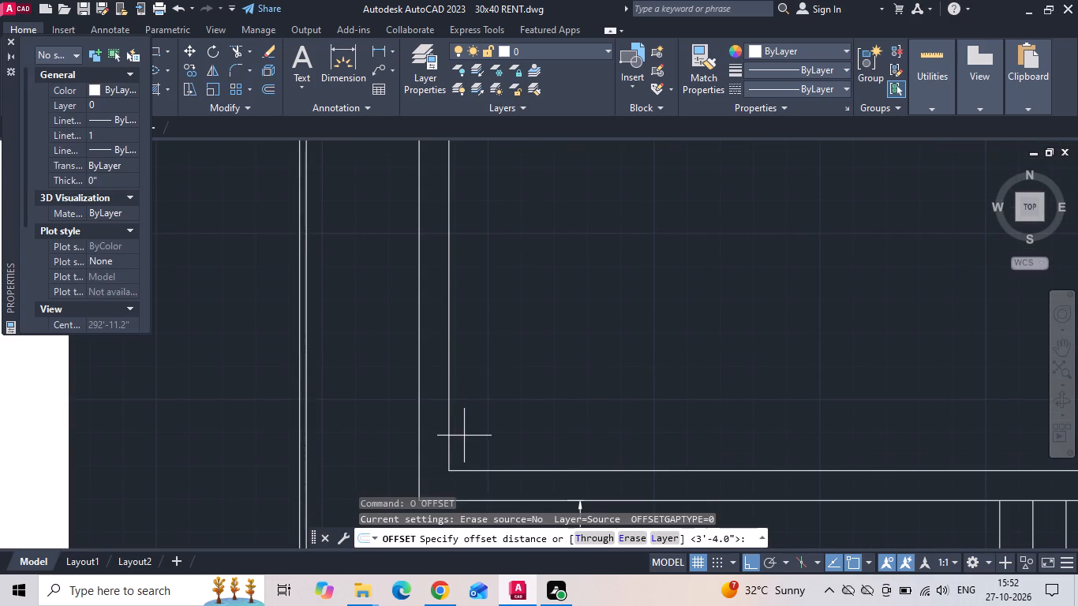
{"action": "scroll", "coordinate": [466, 429], "scroll_direction": "down", "scroll_amount": 3}
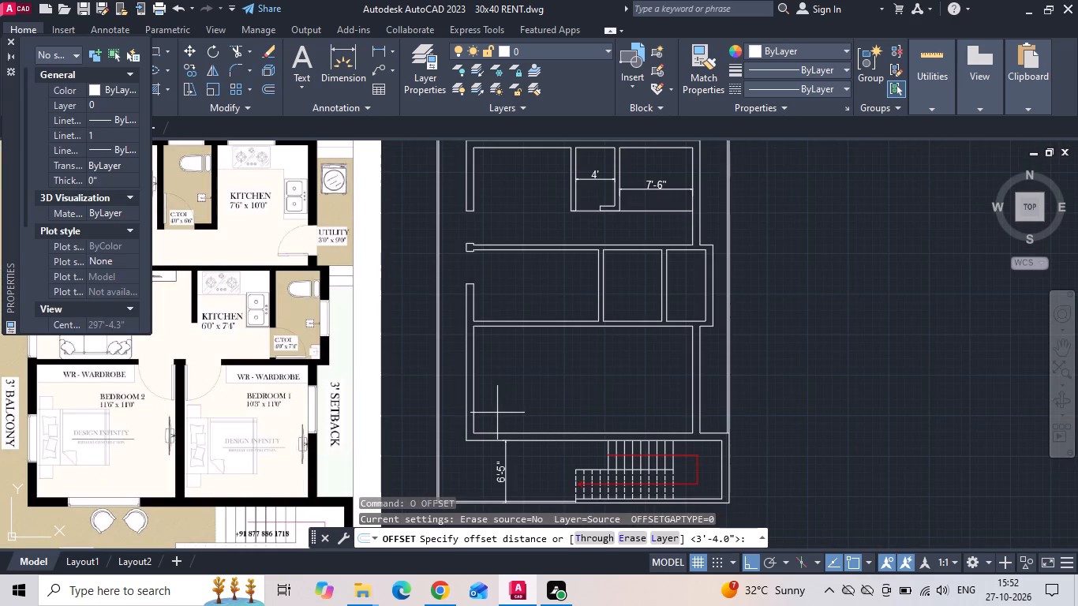
{"action": "type", "text": "11'6"}
{"action": "key", "text": "Return"}
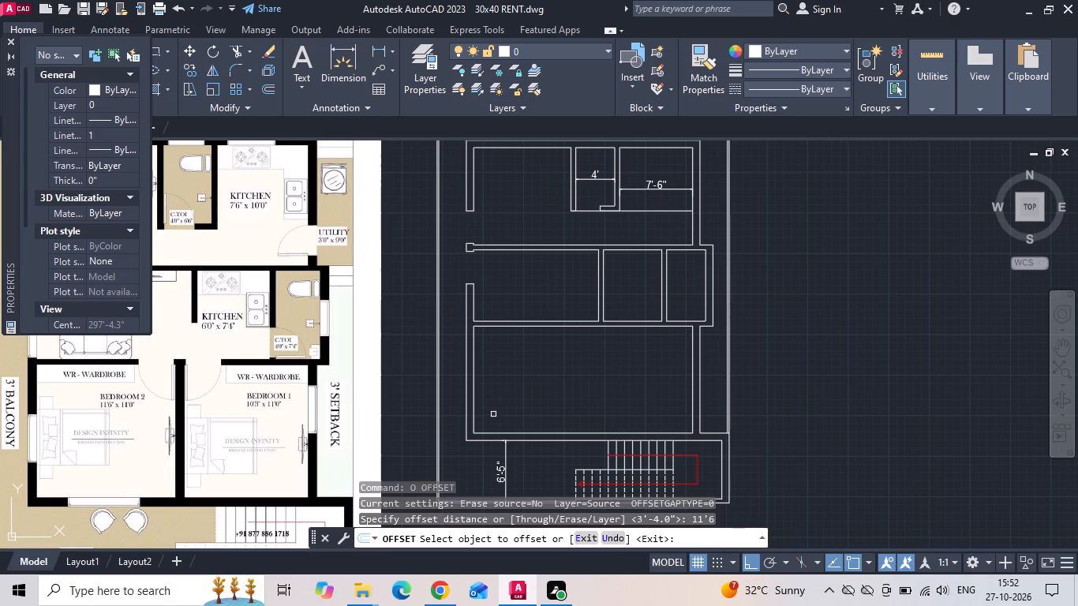
{"action": "left_click_drag", "start_coordinate": [473, 402], "coordinate": [508, 397]}
{"action": "left_click", "coordinate": [563, 376]}
{"action": "key", "text": "Escape"}
Offset the new bedroom dividing line 9" toward Bedroom 1 to form the partition wall between the two lower bedrooms.
{"action": "type", "text": "O"}
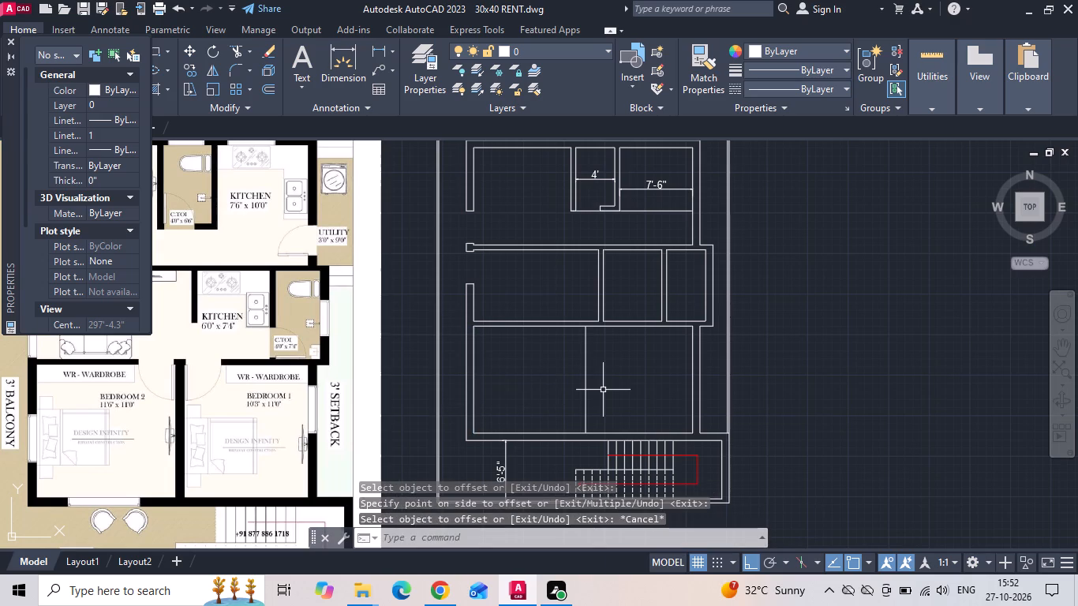
{"action": "key", "text": "space"}
{"action": "type", "text": "9"}
{"action": "key", "text": "space"}
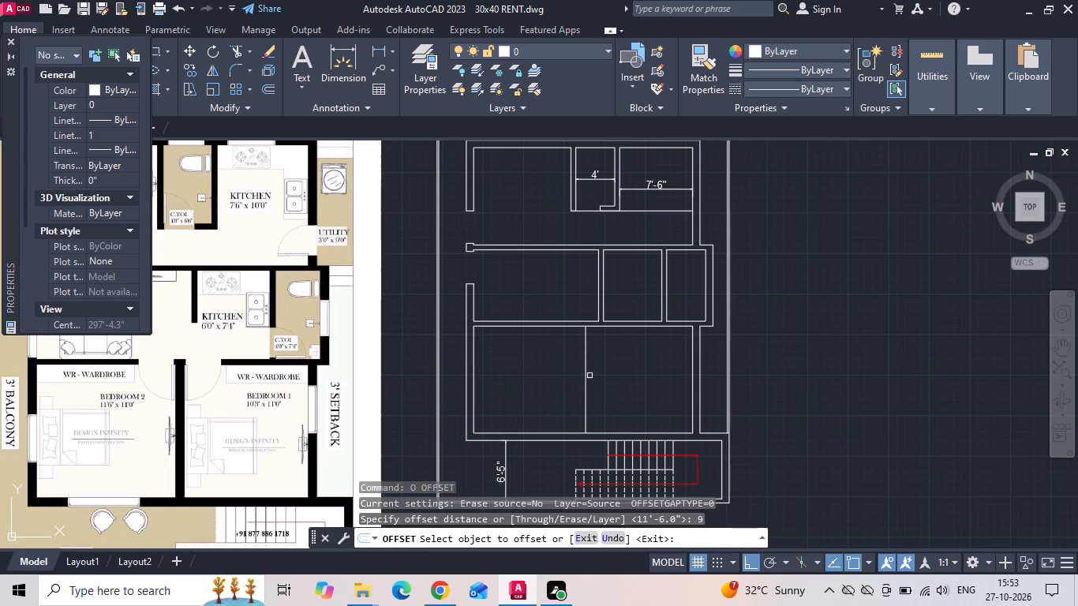
{"action": "left_click_drag", "start_coordinate": [587, 361], "coordinate": [594, 356]}
{"action": "left_click", "coordinate": [609, 347]}
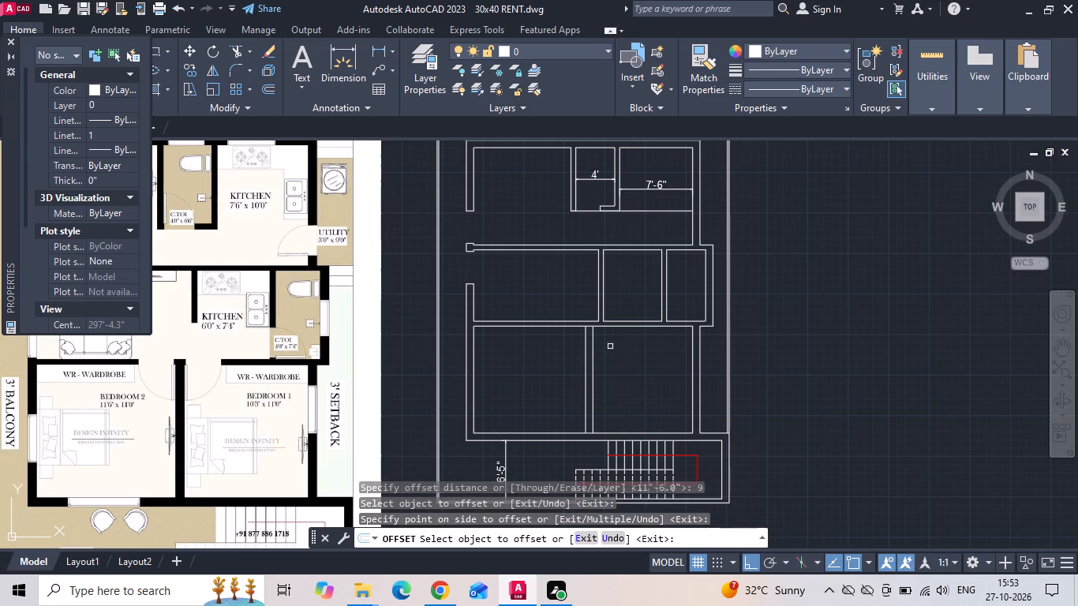
{"action": "key", "text": "Escape"}
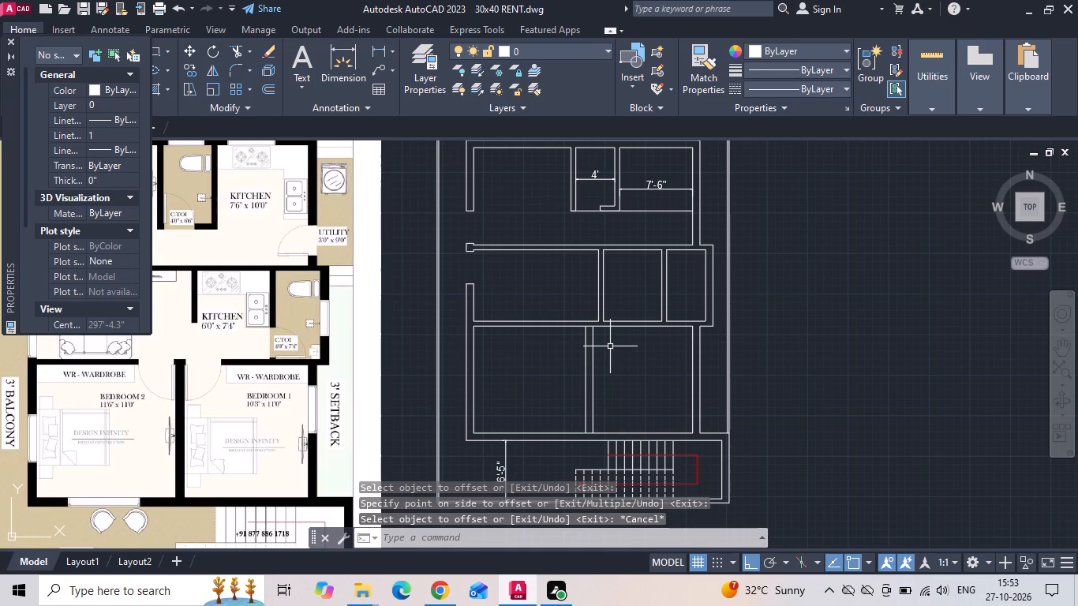
{"action": "key", "text": "Escape"}
Check the door positions in the reference plan and measure the short wall return beside the living room entrance.
{"action": "scroll", "coordinate": [241, 372], "scroll_direction": "up", "scroll_amount": 1}
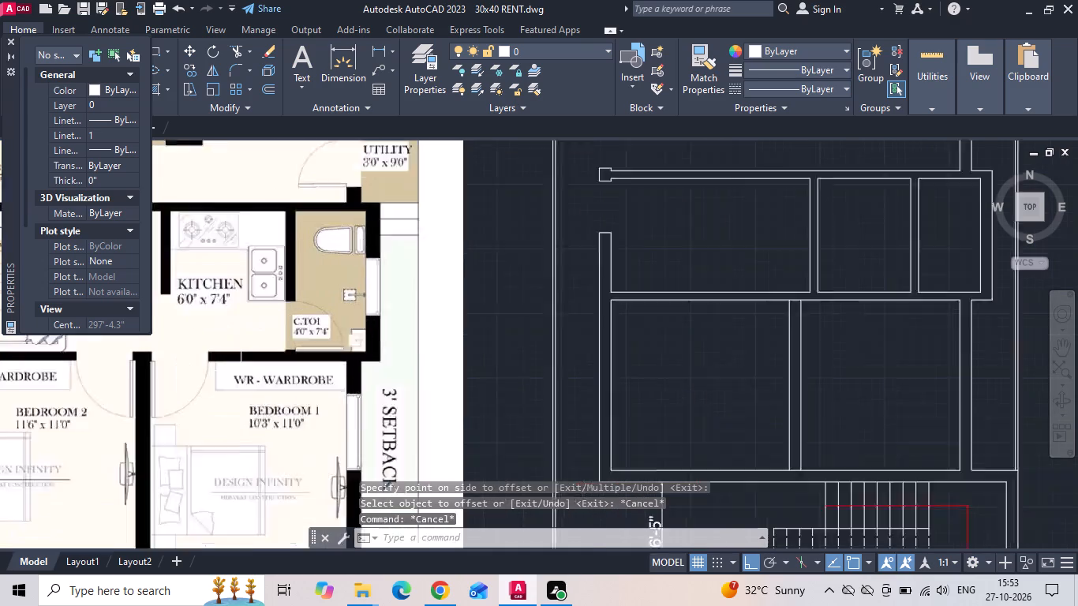
{"action": "scroll", "coordinate": [241, 371], "scroll_direction": "up", "scroll_amount": 1}
{"action": "middle_click_drag", "start_coordinate": [383, 346], "coordinate": [521, 372]}
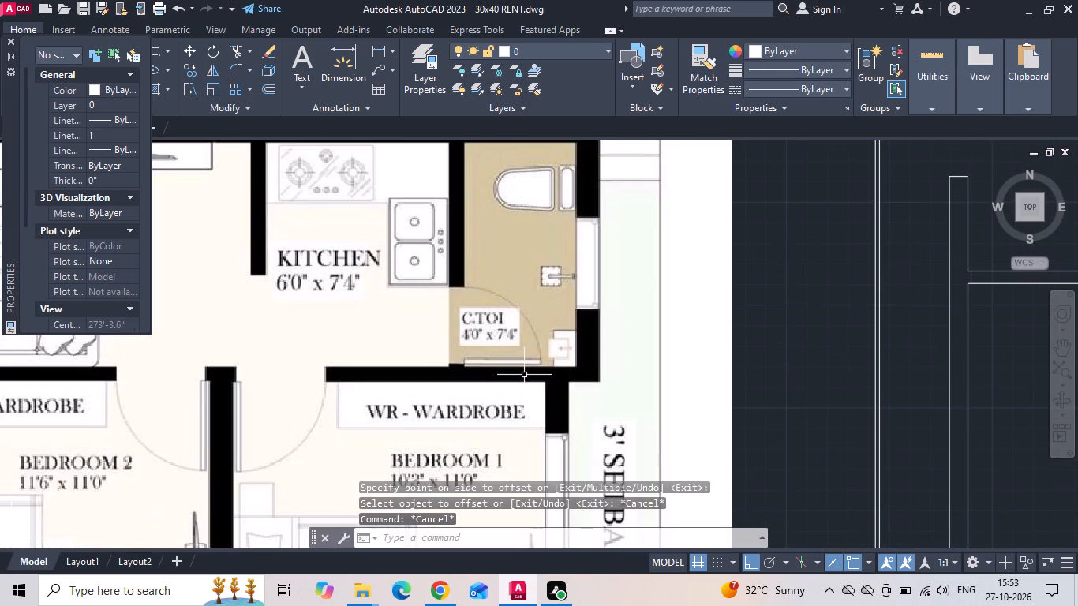
{"action": "scroll", "coordinate": [646, 383], "scroll_direction": "down", "scroll_amount": 2}
{"action": "scroll", "coordinate": [424, 290], "scroll_direction": "up", "scroll_amount": 2}
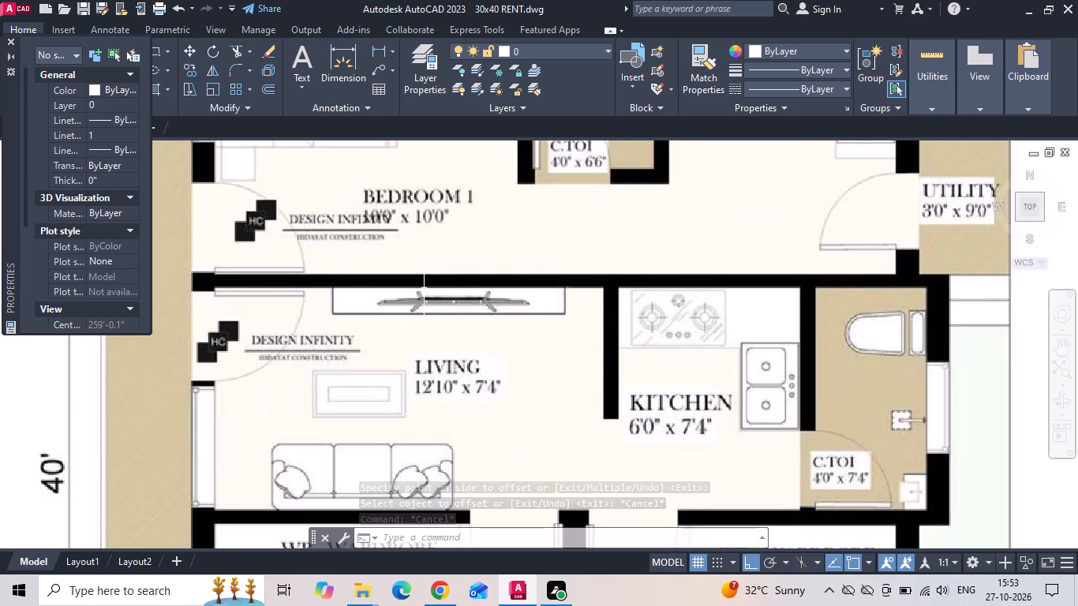
{"action": "scroll", "coordinate": [384, 298], "scroll_direction": "down", "scroll_amount": 2}
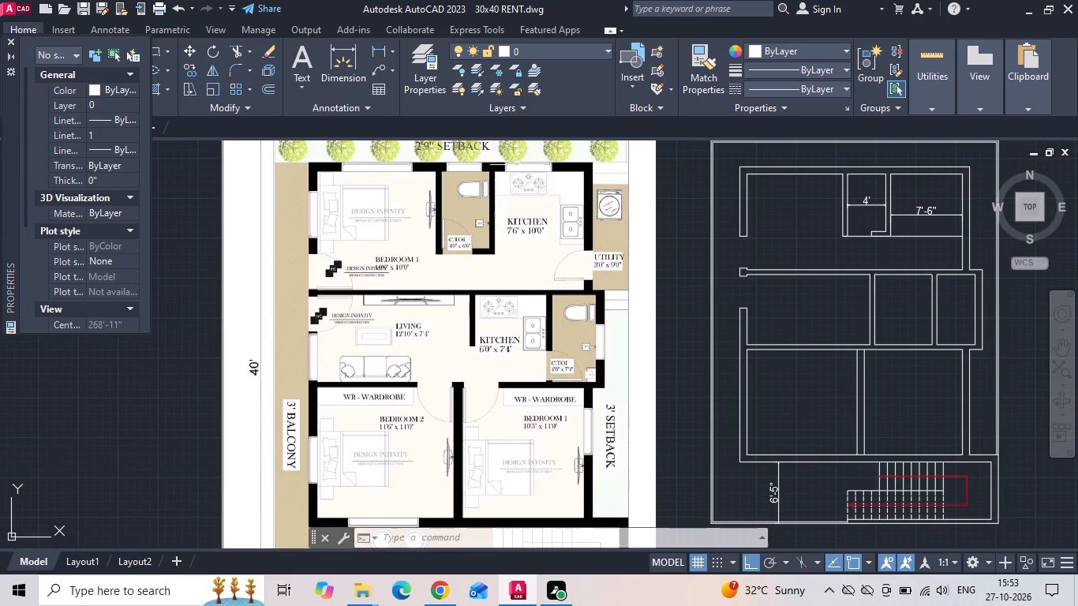
{"action": "left_click", "coordinate": [381, 50]}
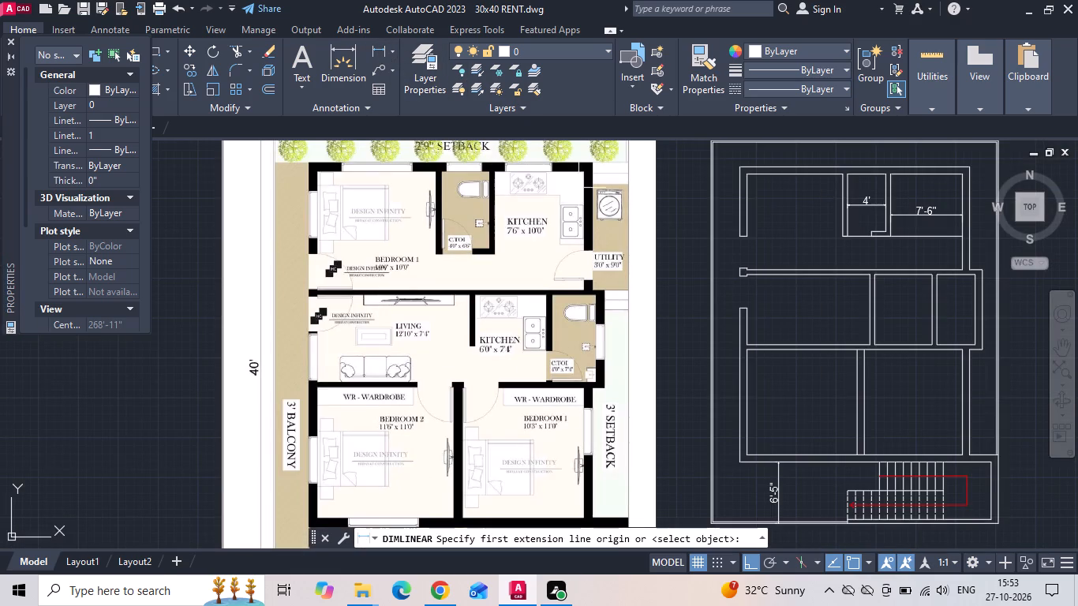
{"action": "scroll", "coordinate": [754, 271], "scroll_direction": "up", "scroll_amount": 5}
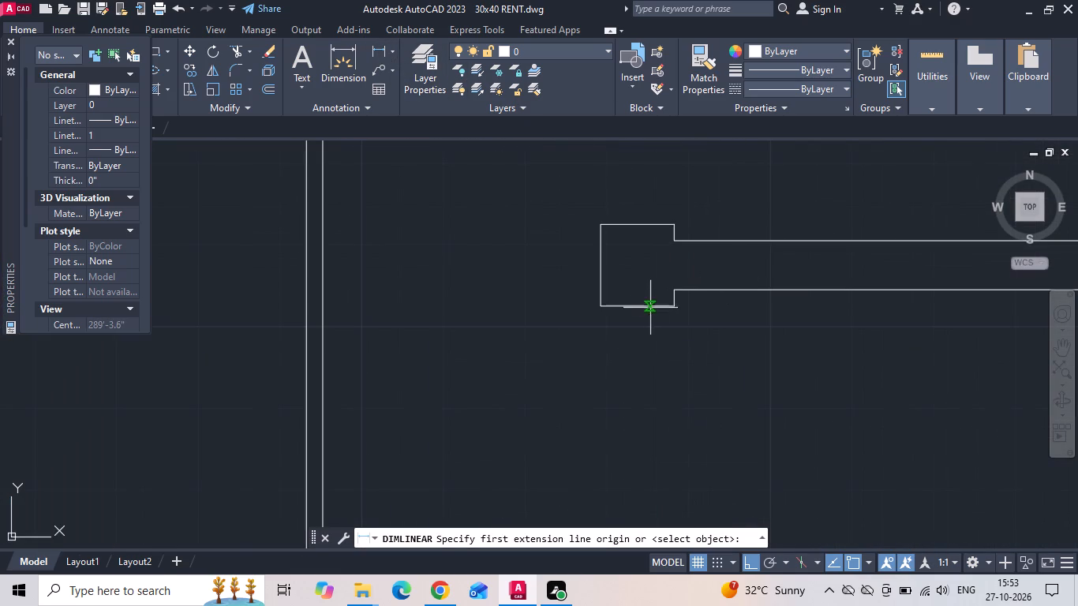
{"action": "left_click", "coordinate": [676, 293]}
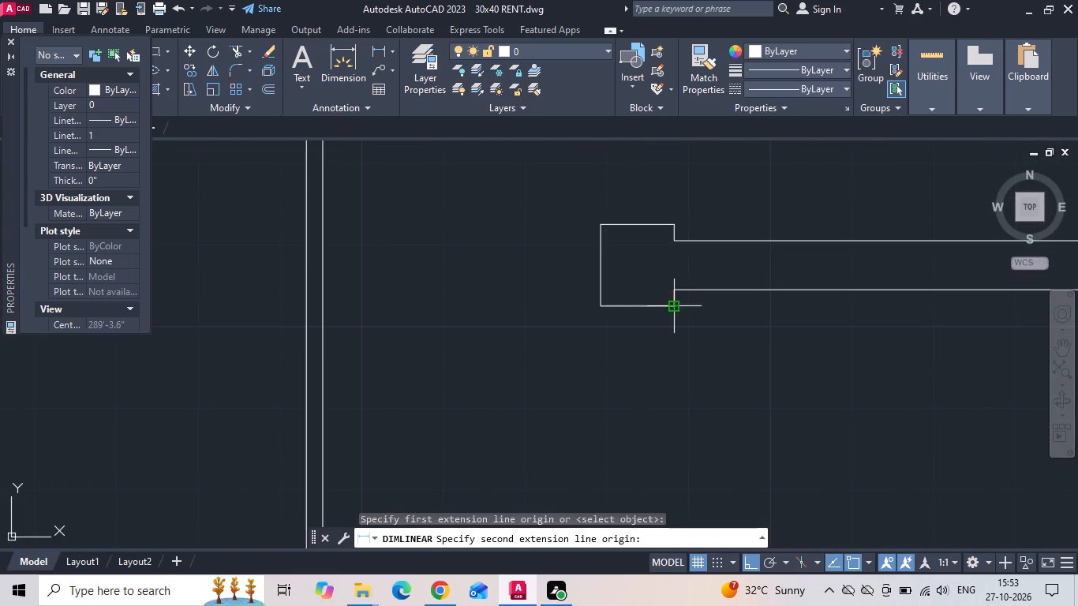
{"action": "left_click", "coordinate": [676, 309]}
{"action": "scroll", "coordinate": [675, 309], "scroll_direction": "down", "scroll_amount": 1}
{"action": "key", "text": "Escape"}
{"action": "scroll", "coordinate": [657, 309], "scroll_direction": "down", "scroll_amount": 4}
{"action": "key", "text": "Escape"}
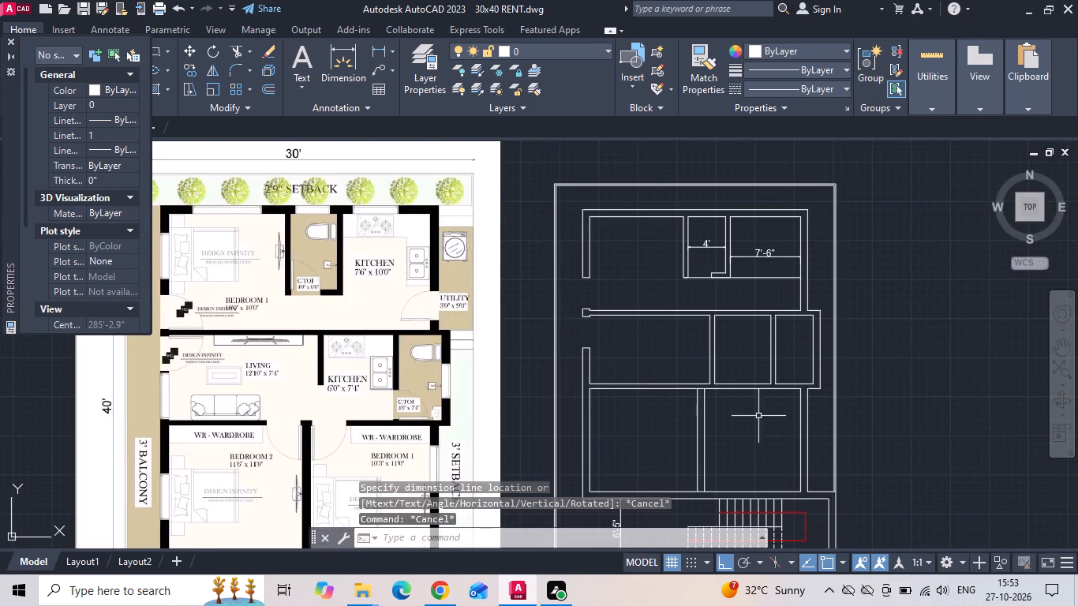
Extend the lower toilet's bedroom-side inner wall line across the kitchen-toilet partition to the kitchen's wall line.
{"action": "scroll", "coordinate": [844, 390], "scroll_direction": "up", "scroll_amount": 2}
{"action": "scroll", "coordinate": [693, 357], "scroll_direction": "up", "scroll_amount": 2}
{"action": "middle_click_drag", "start_coordinate": [692, 355], "coordinate": [683, 368]}
{"action": "type", "text": "EX"}
{"action": "key", "text": "space"}
{"action": "left_click", "coordinate": [661, 416]}
{"action": "left_click", "coordinate": [656, 424]}
{"action": "key", "text": "Escape"}
Select the lower kitchen's inner wall line on the bedroom side.
{"action": "left_click_drag", "start_coordinate": [551, 425], "coordinate": [545, 418]}
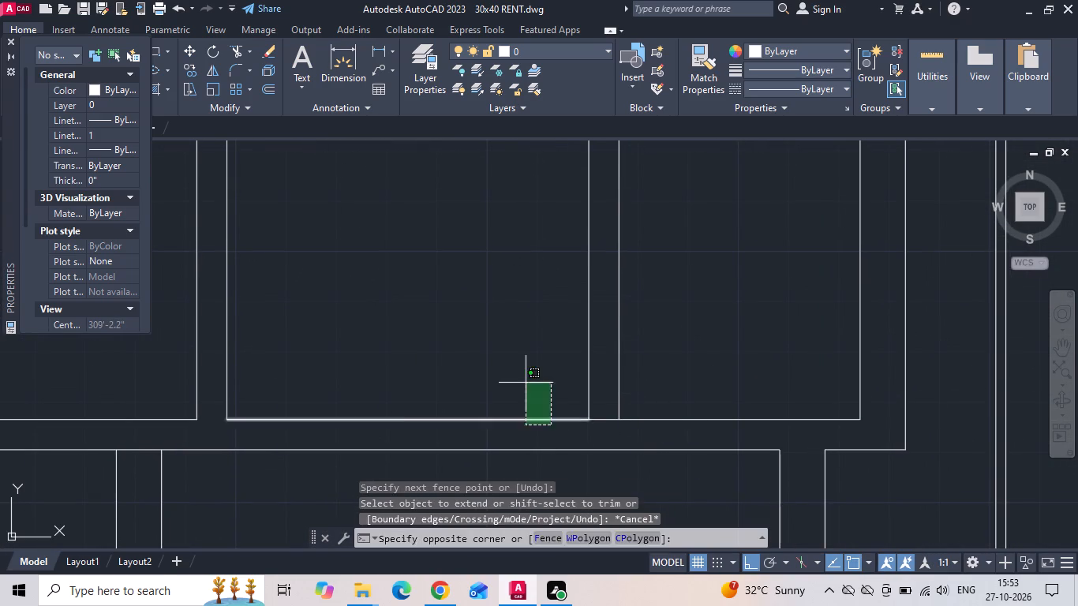
{"action": "left_click", "coordinate": [526, 383]}
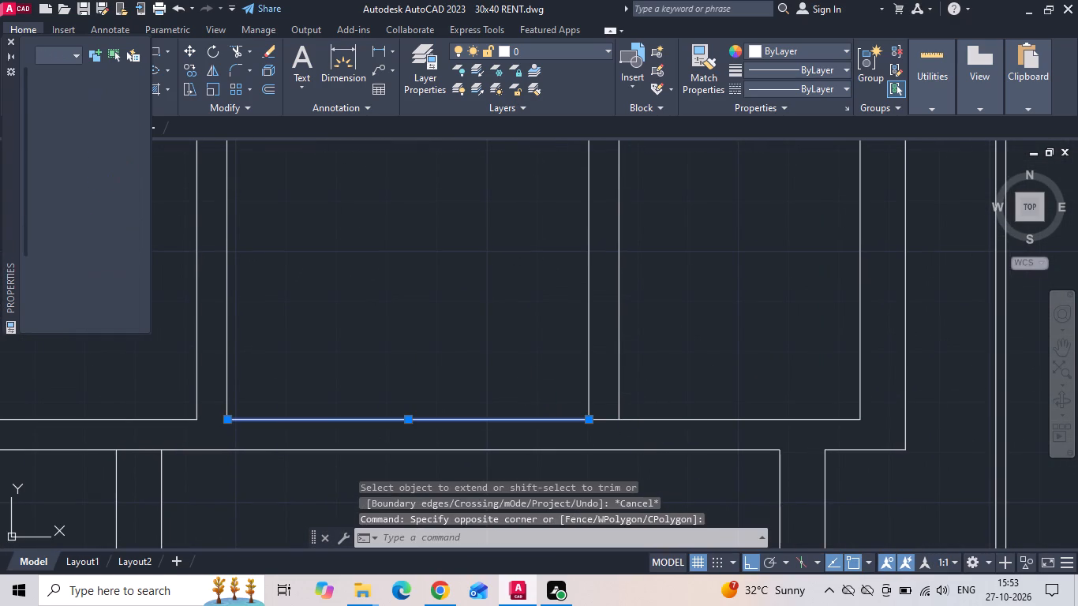
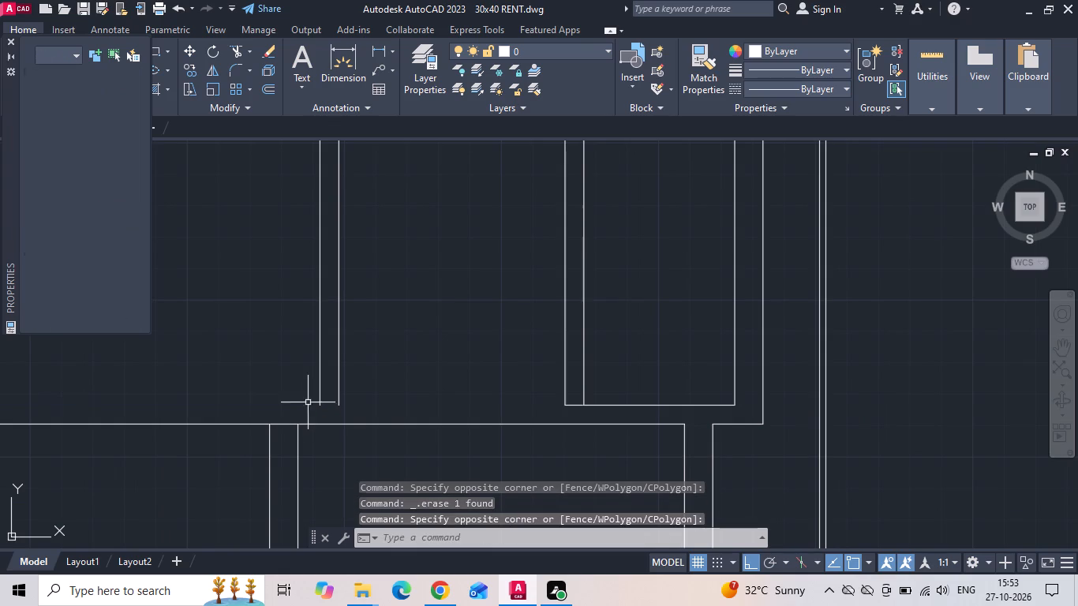
Extend the lower toilet's bedroom-side inner wall line across the kitchen and living room to the living room's balcony-side wall.
{"action": "scroll", "coordinate": [665, 391], "scroll_direction": "down", "scroll_amount": 3}
{"action": "middle_click_drag", "start_coordinate": [554, 402], "coordinate": [644, 398]}
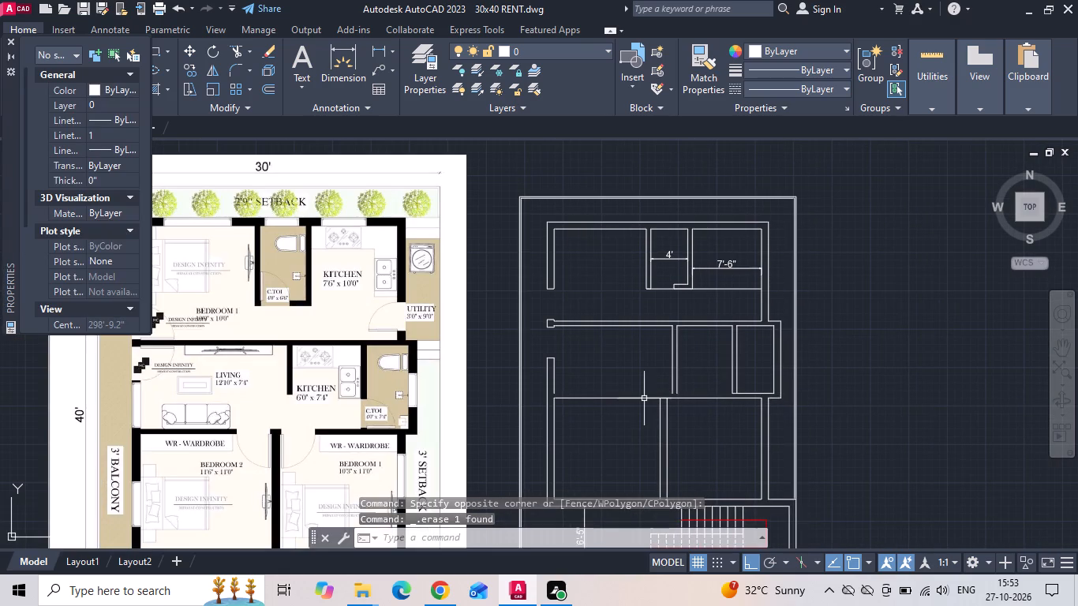
{"action": "type", "text": "EX"}
{"action": "key", "text": "space"}
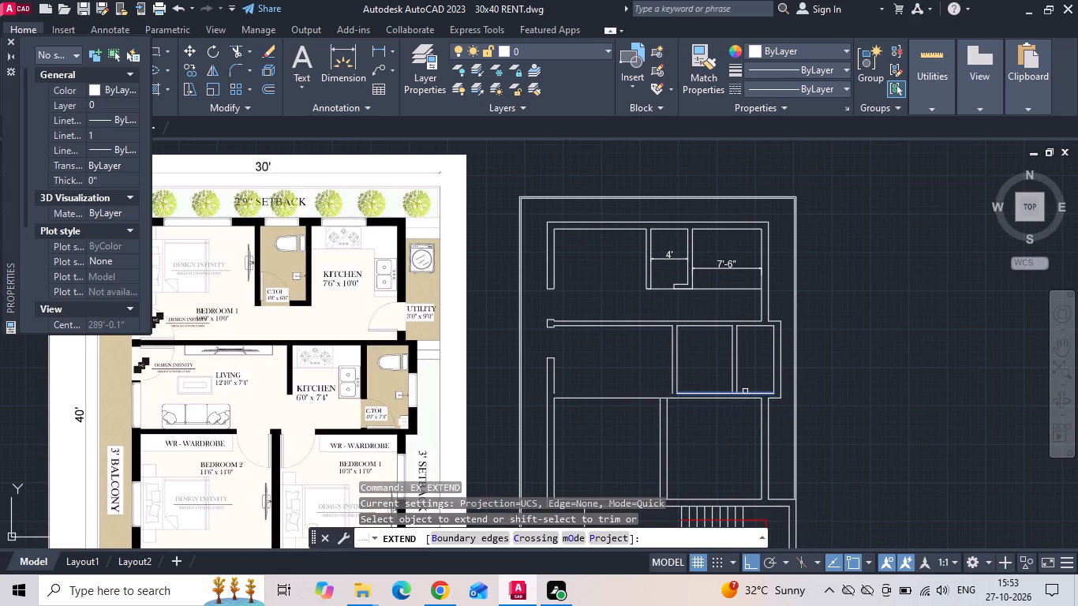
{"action": "left_click", "coordinate": [745, 391]}
{"action": "left_click", "coordinate": [692, 392]}
{"action": "left_click", "coordinate": [687, 391]}
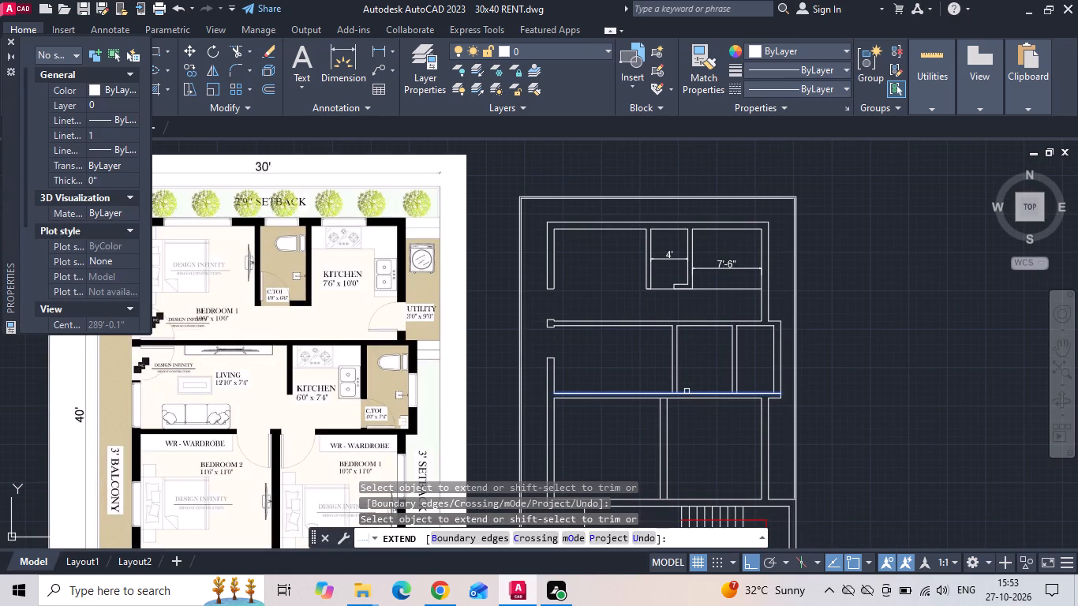
{"action": "scroll", "coordinate": [698, 374], "scroll_direction": "up", "scroll_amount": 2}
{"action": "key", "text": "Escape"}
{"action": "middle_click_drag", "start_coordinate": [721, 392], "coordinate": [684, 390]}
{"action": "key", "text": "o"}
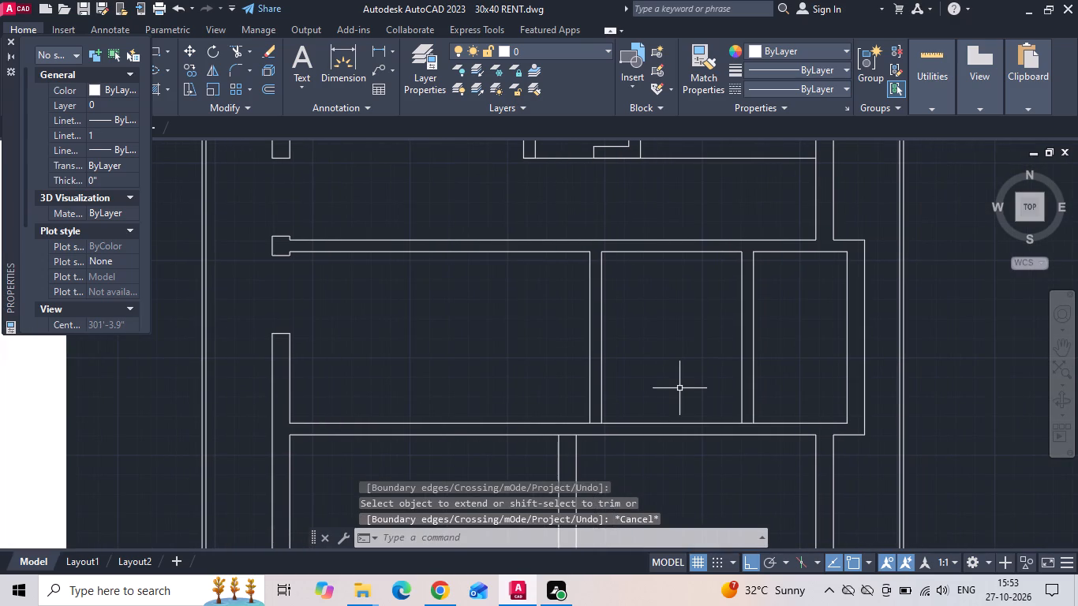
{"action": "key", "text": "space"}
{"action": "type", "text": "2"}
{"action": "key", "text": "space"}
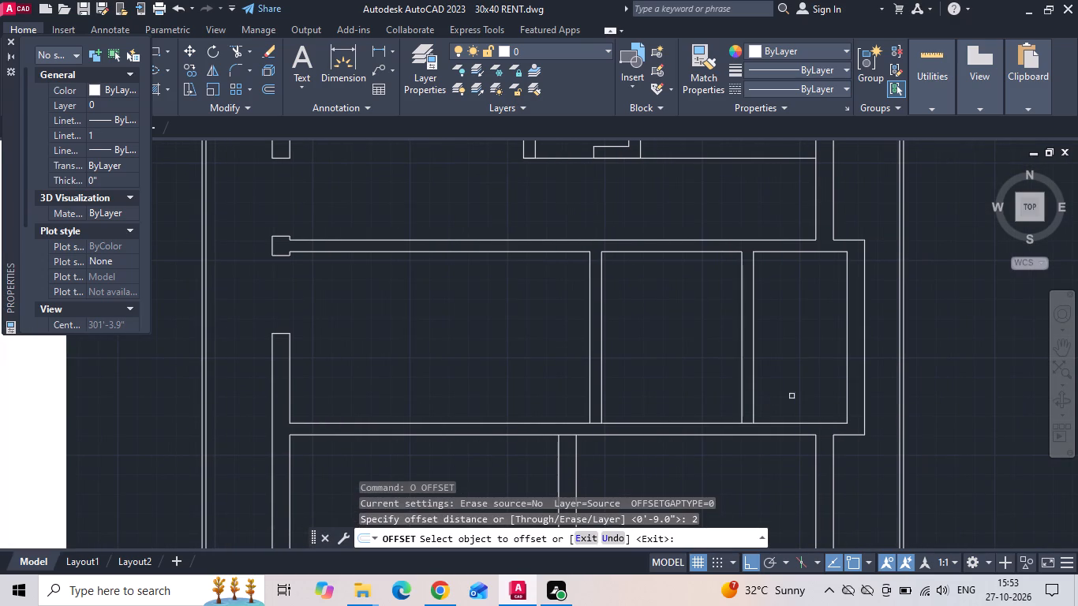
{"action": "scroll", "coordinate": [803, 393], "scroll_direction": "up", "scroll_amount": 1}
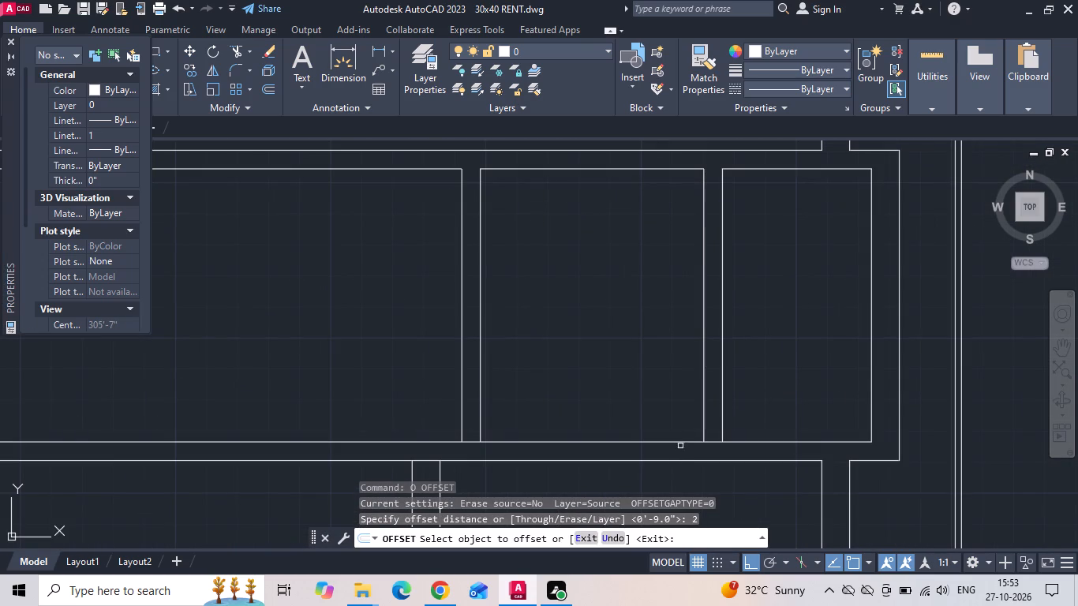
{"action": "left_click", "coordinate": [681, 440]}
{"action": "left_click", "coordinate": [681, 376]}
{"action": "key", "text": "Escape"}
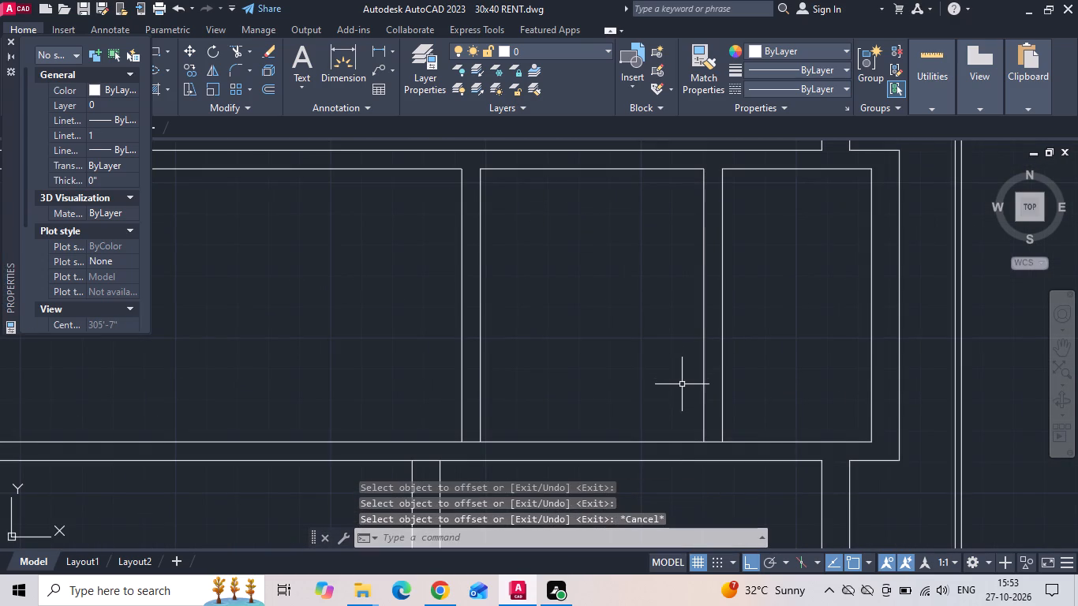
Offset the extended bedroom-side inner wall line 2" into the kitchen and living area.
{"action": "key", "text": "space"}
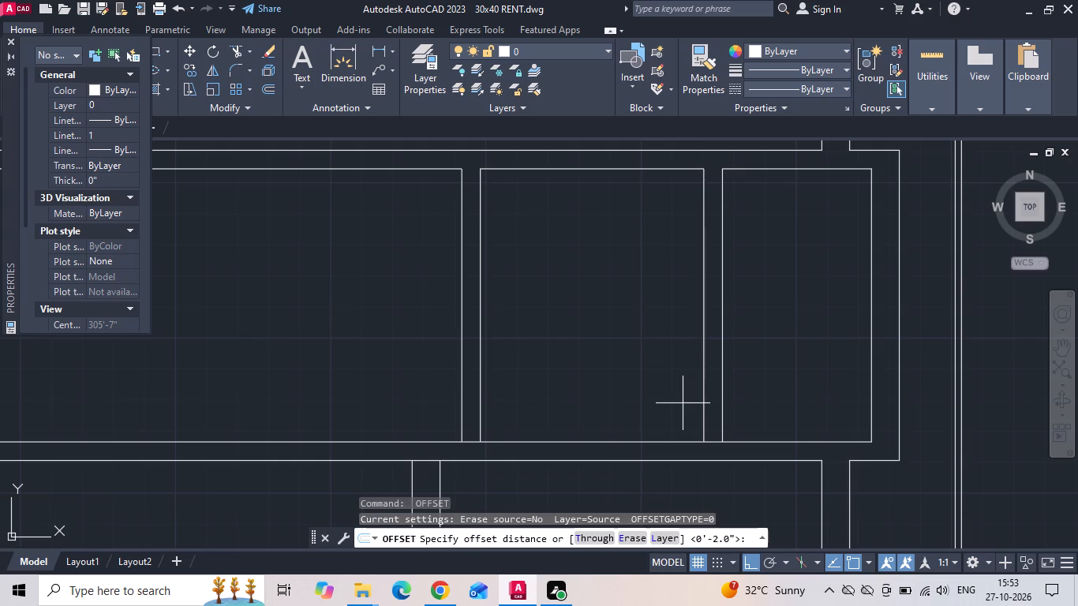
{"action": "type", "text": "2"}
{"action": "key", "text": "space"}
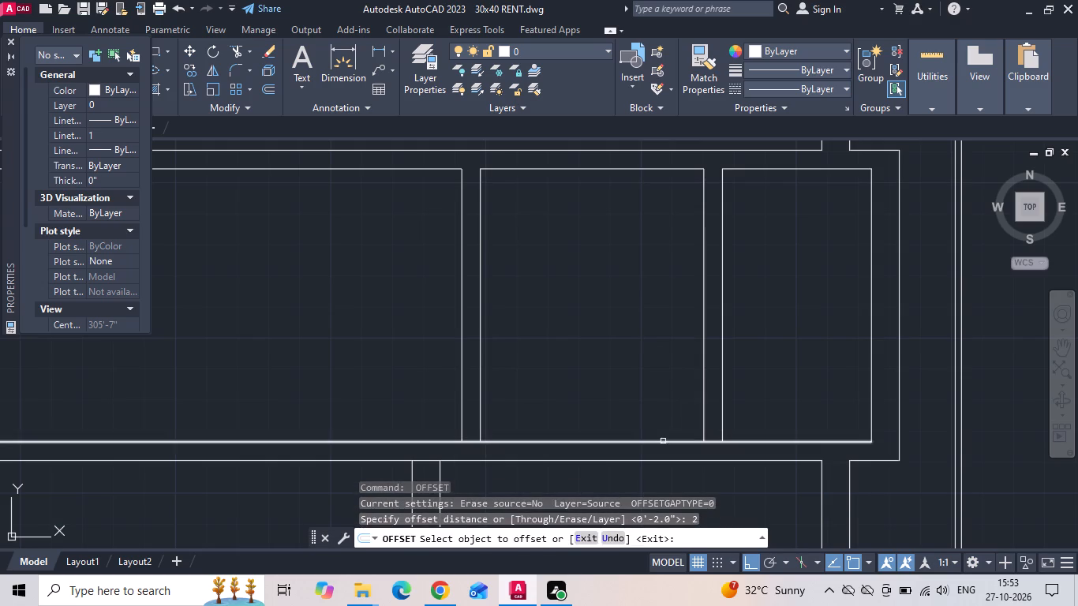
{"action": "left_click", "coordinate": [663, 440]}
{"action": "left_click", "coordinate": [665, 406]}
{"action": "key", "text": "Escape"}
Offset the new 2" line a further 2'6" into the kitchen and toilet to mark the door opening width.
{"action": "type", "text": "O 2'6"}
{"action": "key", "text": "space"}
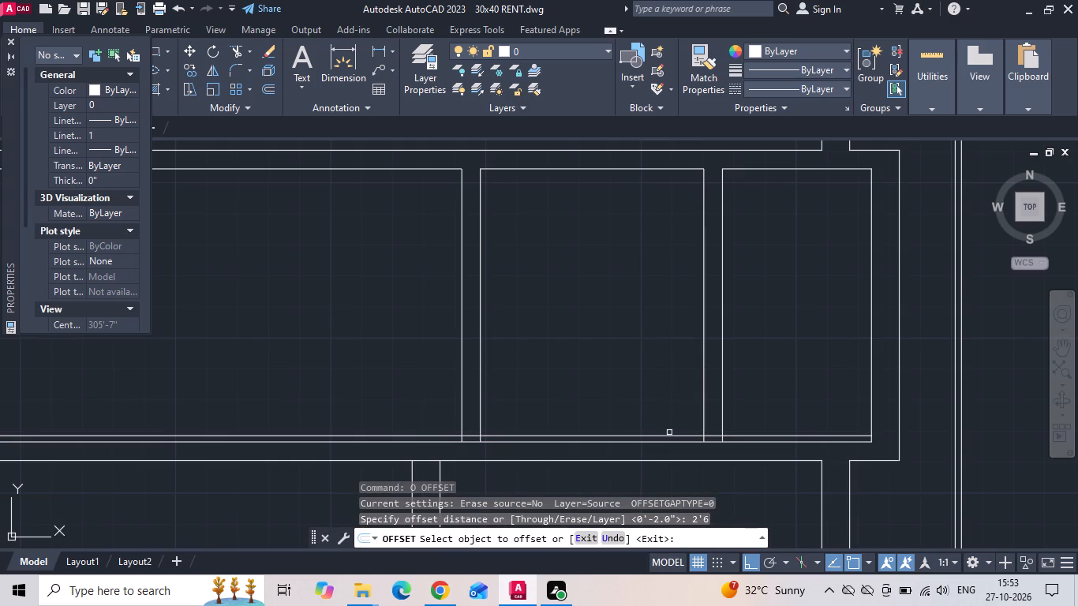
{"action": "left_click_drag", "start_coordinate": [668, 434], "coordinate": [668, 419]}
{"action": "left_click", "coordinate": [678, 347]}
{"action": "key", "text": "Escape"}
Trim both lower kitchen partitions between the two offset lines, along with the 2'6" offset line's portion across the toilet.
{"action": "type", "text": "TR"}
{"action": "key", "text": "space"}
{"action": "key", "text": "space"}
{"action": "left_click_drag", "start_coordinate": [409, 387], "coordinate": [769, 328]}
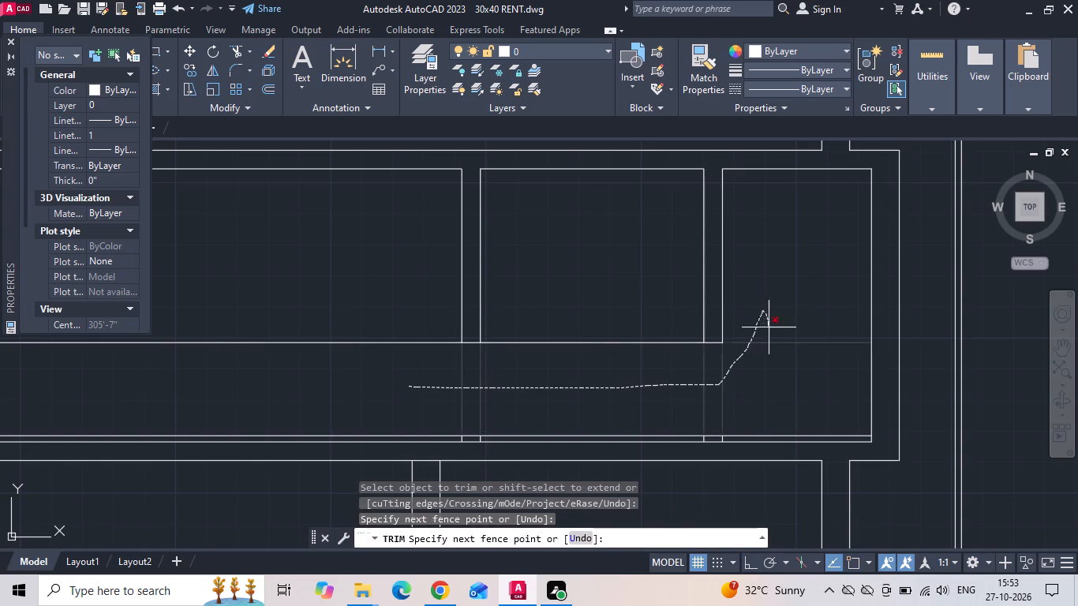
Trim the 2" offset line and leftover partition ends, keeping only the 2" stub at the kitchen-toilet partition.
{"action": "left_click", "coordinate": [736, 433]}
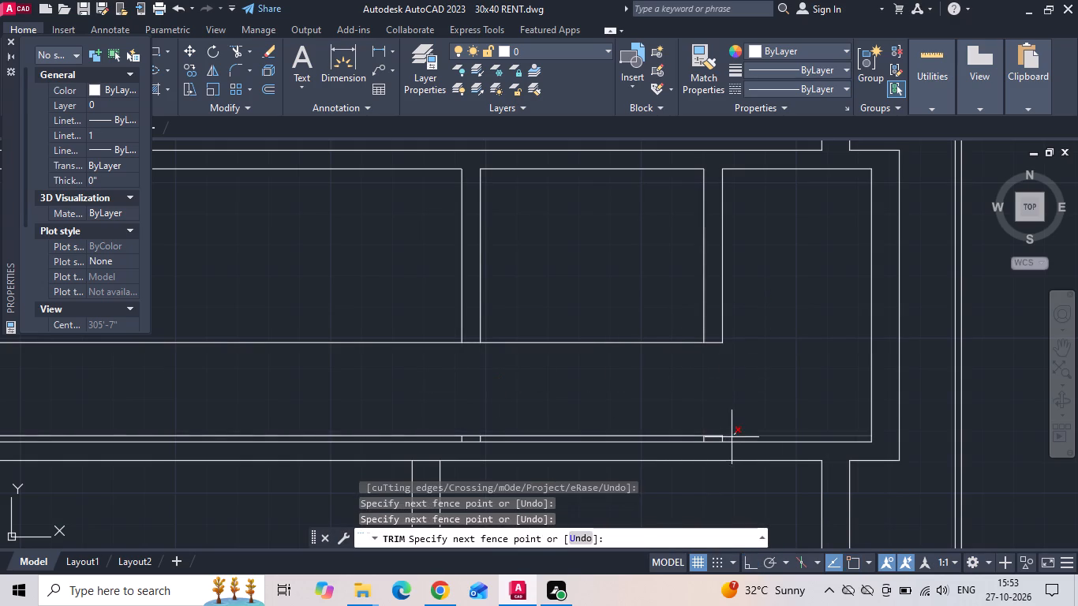
{"action": "left_click", "coordinate": [732, 437]}
{"action": "left_click", "coordinate": [713, 443]}
{"action": "left_click", "coordinate": [686, 436]}
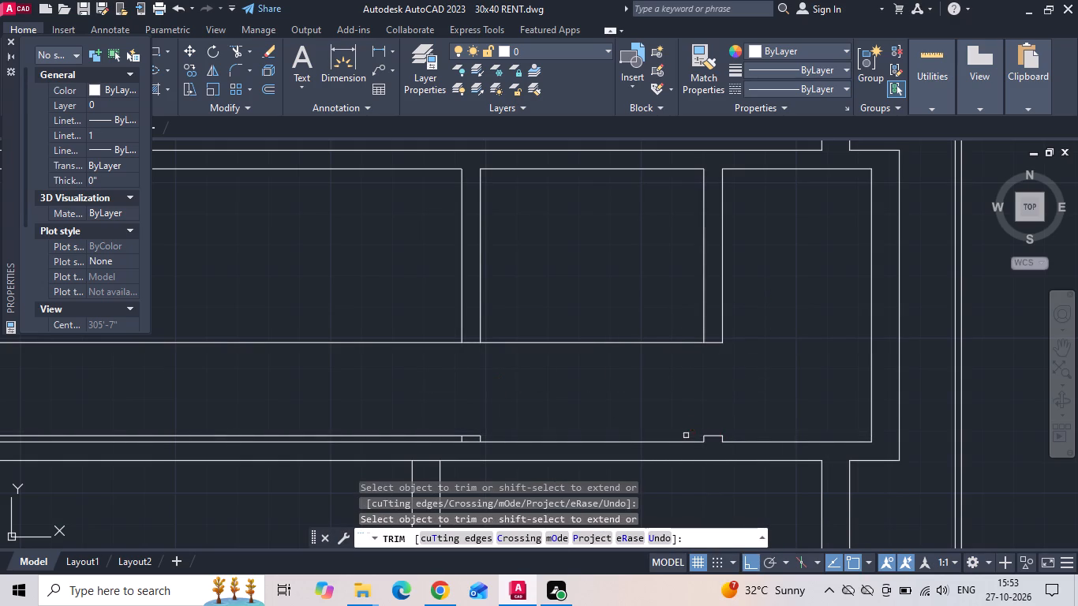
{"action": "left_click", "coordinate": [496, 433]}
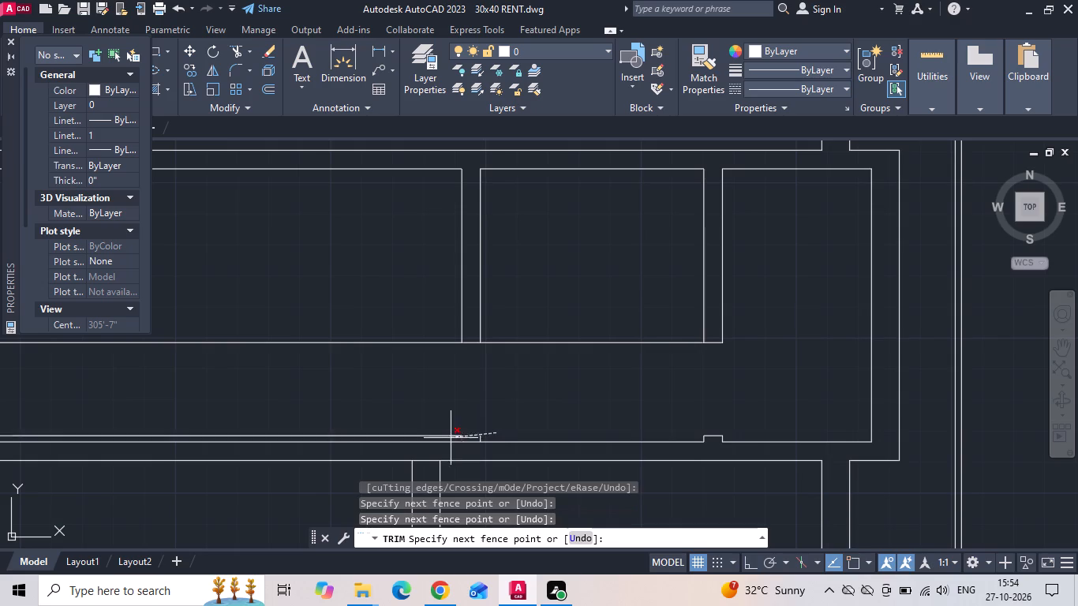
{"action": "left_click", "coordinate": [450, 438]}
{"action": "left_click", "coordinate": [459, 437]}
{"action": "left_click", "coordinate": [485, 440]}
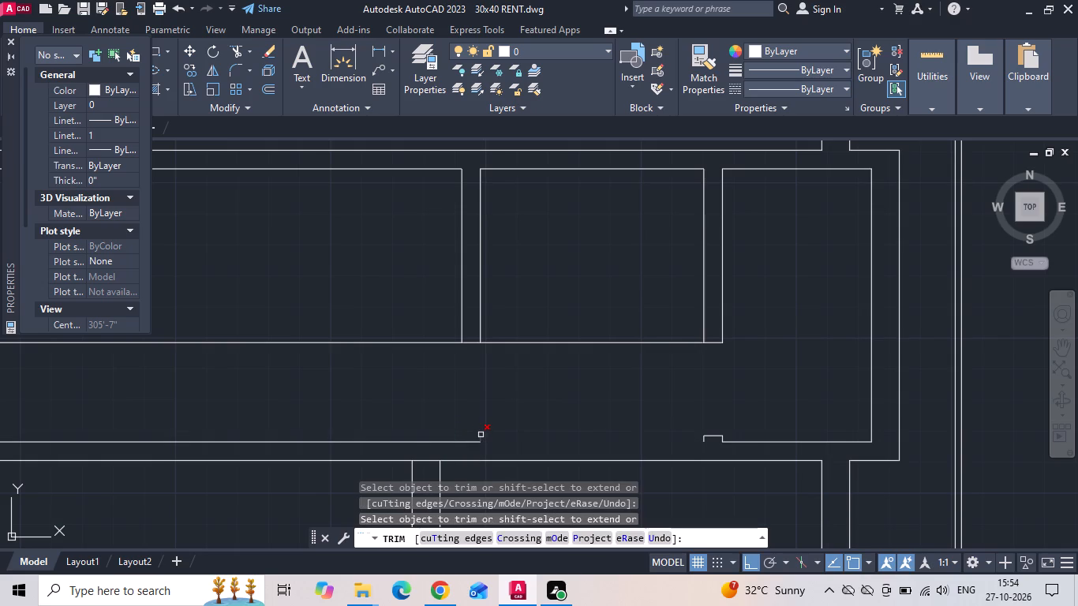
{"action": "key", "text": "ctrl+z"}
{"action": "left_click", "coordinate": [481, 435]}
Trim the 2'6" offset line across the kitchen and living room, leaving it only as end caps on the two partitions.
{"action": "left_click_drag", "start_coordinate": [563, 320], "coordinate": [560, 356]}
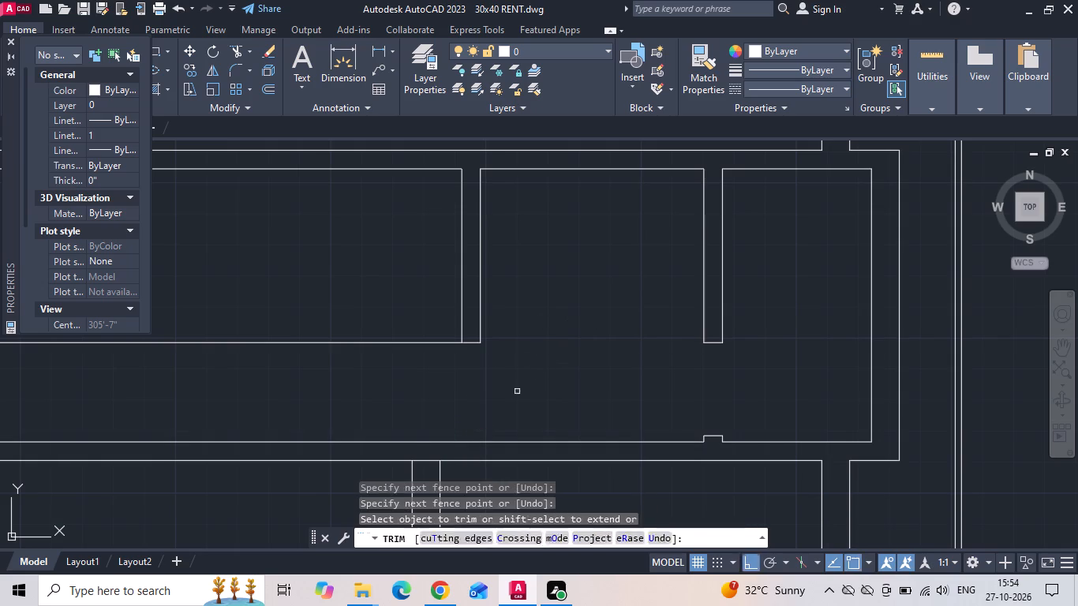
{"action": "left_click_drag", "start_coordinate": [496, 395], "coordinate": [417, 380]}
{"action": "left_click_drag", "start_coordinate": [386, 355], "coordinate": [384, 346]}
{"action": "left_click_drag", "start_coordinate": [384, 312], "coordinate": [378, 372]}
{"action": "key", "text": "Escape"}
Extend both lines of the lower bedrooms' partition through the horizontal wall to its living-side line.
{"action": "middle_click_drag", "start_coordinate": [377, 369], "coordinate": [432, 321]}
{"action": "scroll", "coordinate": [436, 322], "scroll_direction": "down", "scroll_amount": 1}
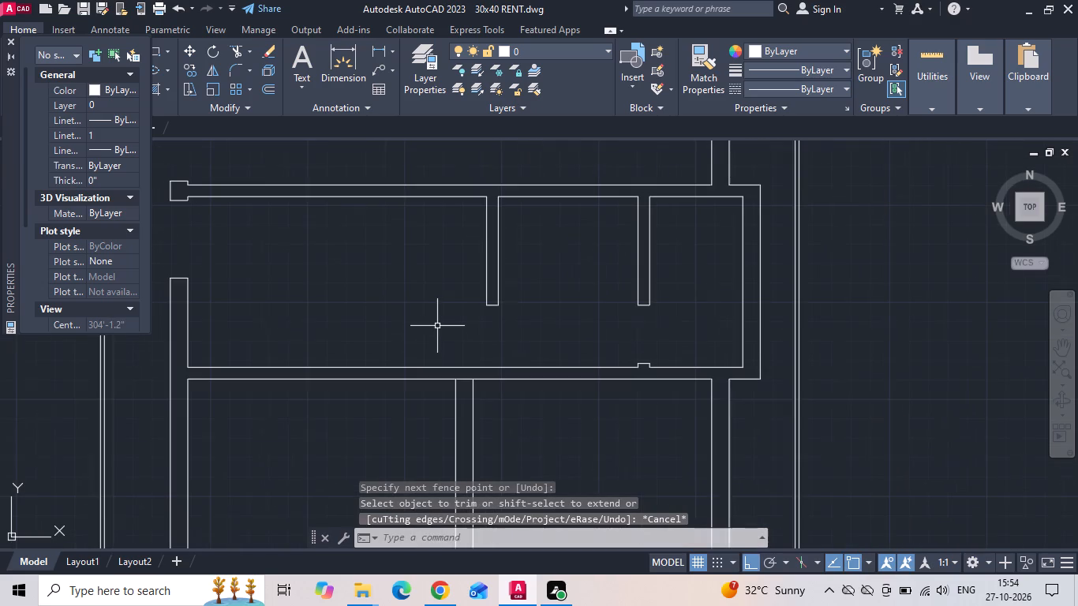
{"action": "key", "text": "e"}
{"action": "key", "text": "x"}
{"action": "key", "text": "space"}
{"action": "left_click_drag", "start_coordinate": [442, 428], "coordinate": [515, 437]}
{"action": "scroll", "coordinate": [548, 398], "scroll_direction": "down", "scroll_amount": 3}
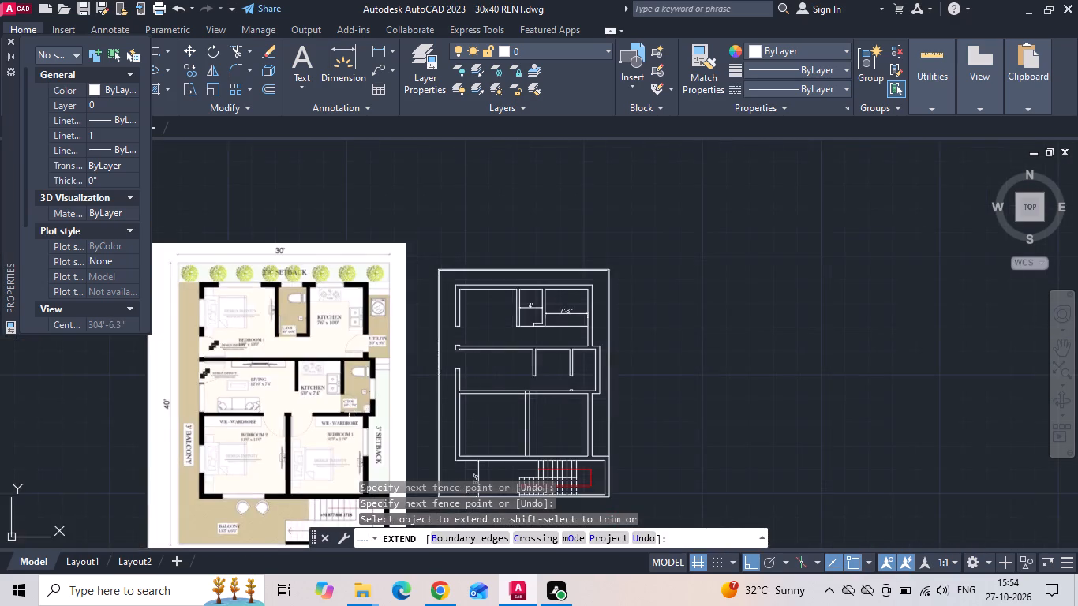
{"action": "scroll", "coordinate": [278, 417], "scroll_direction": "up", "scroll_amount": 2}
{"action": "key", "text": "Escape"}
Offset each lower bedroom partition line 2" outward, one toward Bedroom 2 and the other toward Bedroom 1.
{"action": "key", "text": "o"}
{"action": "key", "text": "space"}
{"action": "type", "text": "2"}
{"action": "key", "text": "space"}
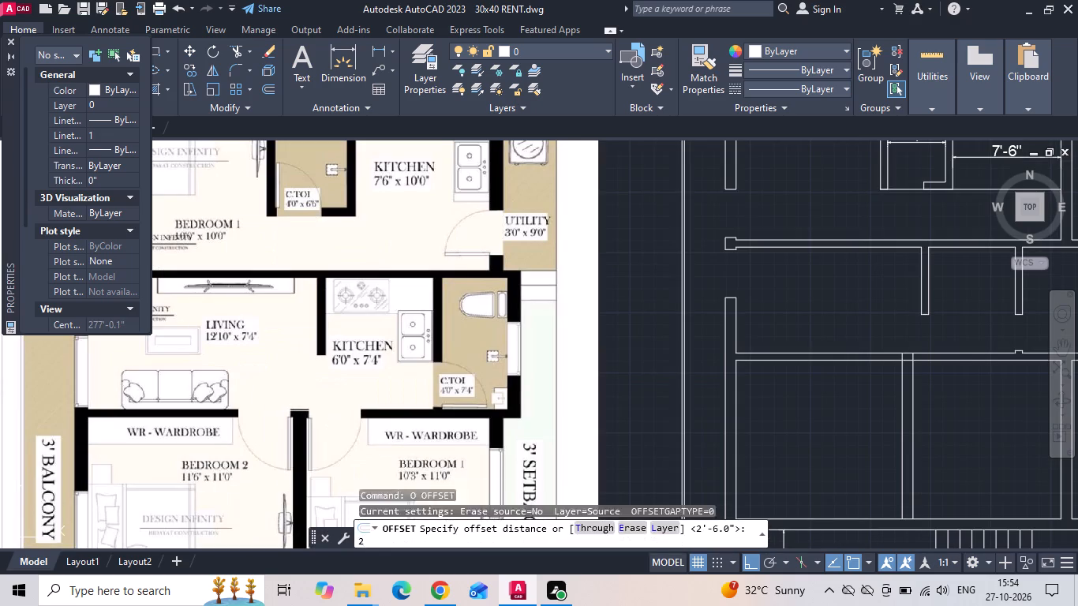
{"action": "middle_click_drag", "start_coordinate": [842, 359], "coordinate": [519, 339]}
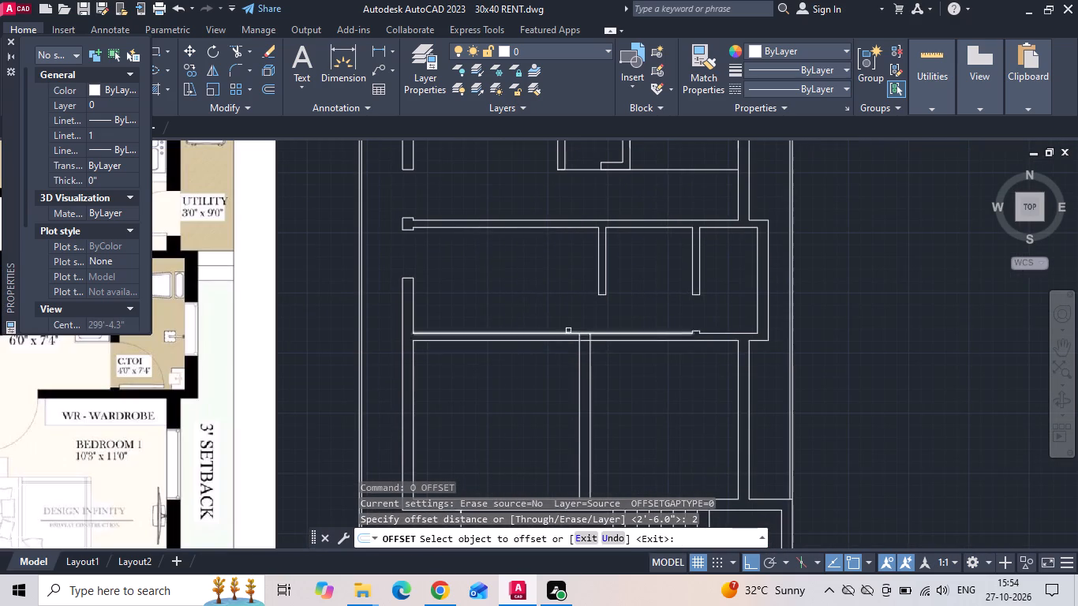
{"action": "scroll", "coordinate": [568, 329], "scroll_direction": "up", "scroll_amount": 1}
{"action": "left_click_drag", "start_coordinate": [585, 396], "coordinate": [544, 412]}
{"action": "left_click", "coordinate": [500, 427]}
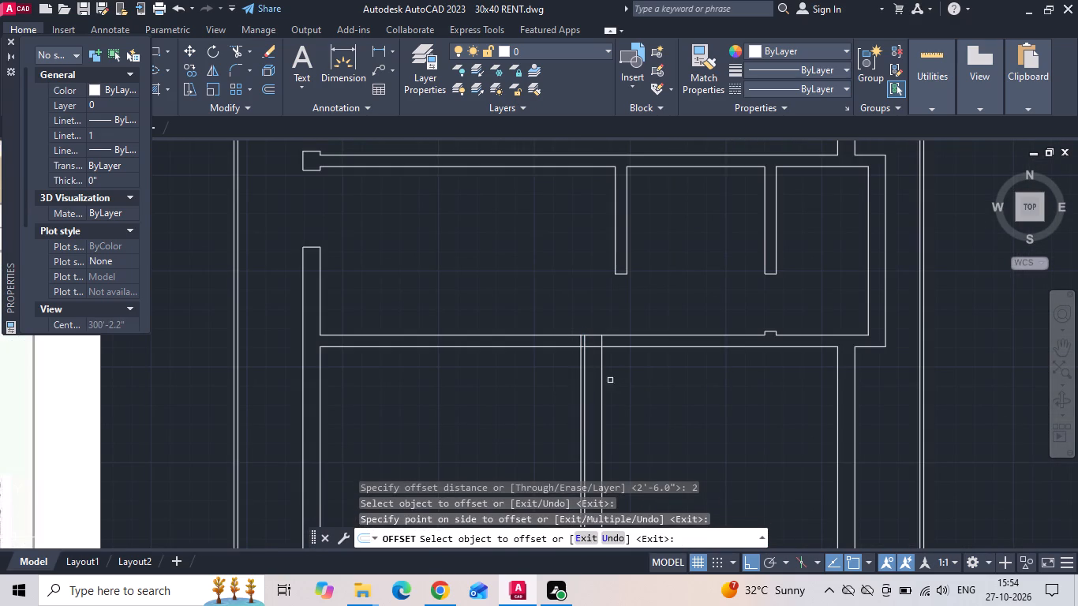
{"action": "left_click_drag", "start_coordinate": [603, 380], "coordinate": [631, 373]}
{"action": "left_click", "coordinate": [643, 370]}
{"action": "key", "text": "Escape"}
Offset each 2" jamb line 3' farther outward to mark the door widths of Bedroom 2 and Bedroom 1.
{"action": "scroll", "coordinate": [570, 292], "scroll_direction": "up", "scroll_amount": 1}
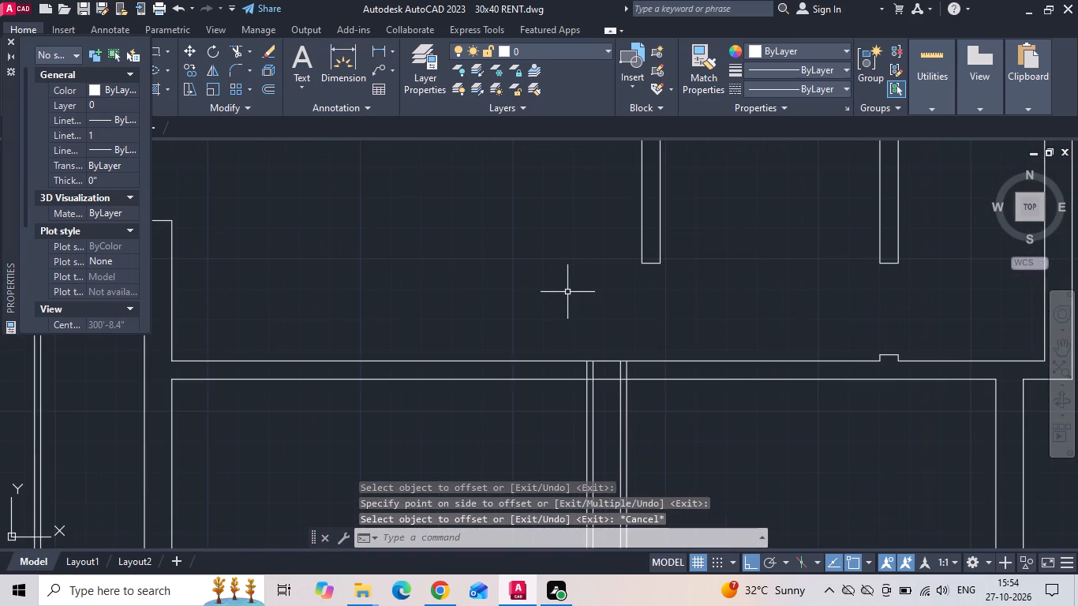
{"action": "key", "text": "o"}
{"action": "key", "text": "space"}
{"action": "key", "text": "3"}
{"action": "key", "text": "apostrophe"}
{"action": "key", "text": "Return"}
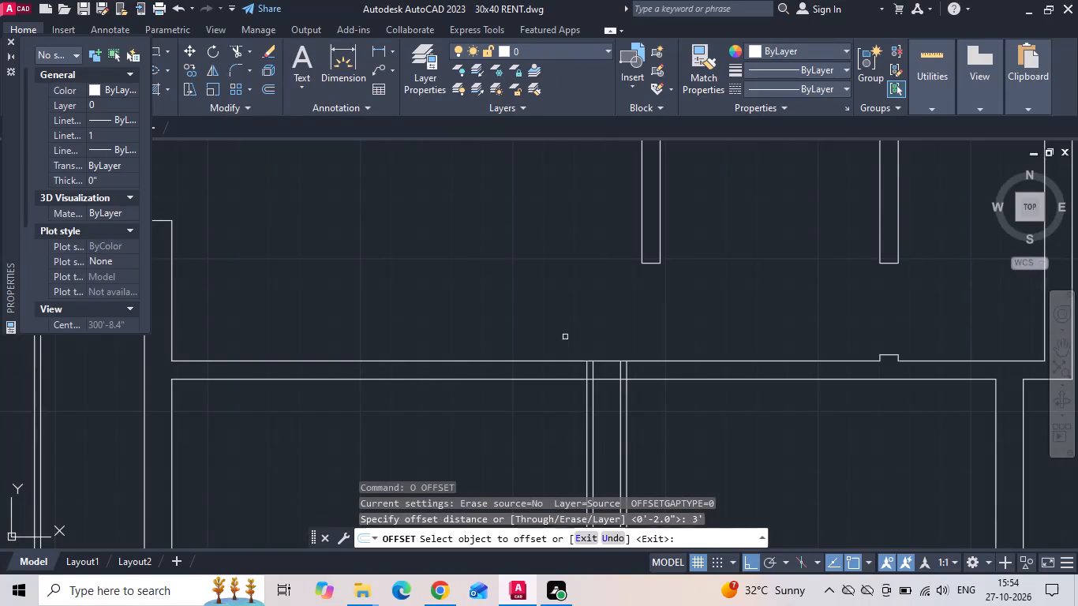
{"action": "left_click", "coordinate": [588, 417]}
{"action": "left_click", "coordinate": [513, 417]}
{"action": "left_click_drag", "start_coordinate": [627, 414], "coordinate": [645, 413]}
{"action": "left_click", "coordinate": [698, 403]}
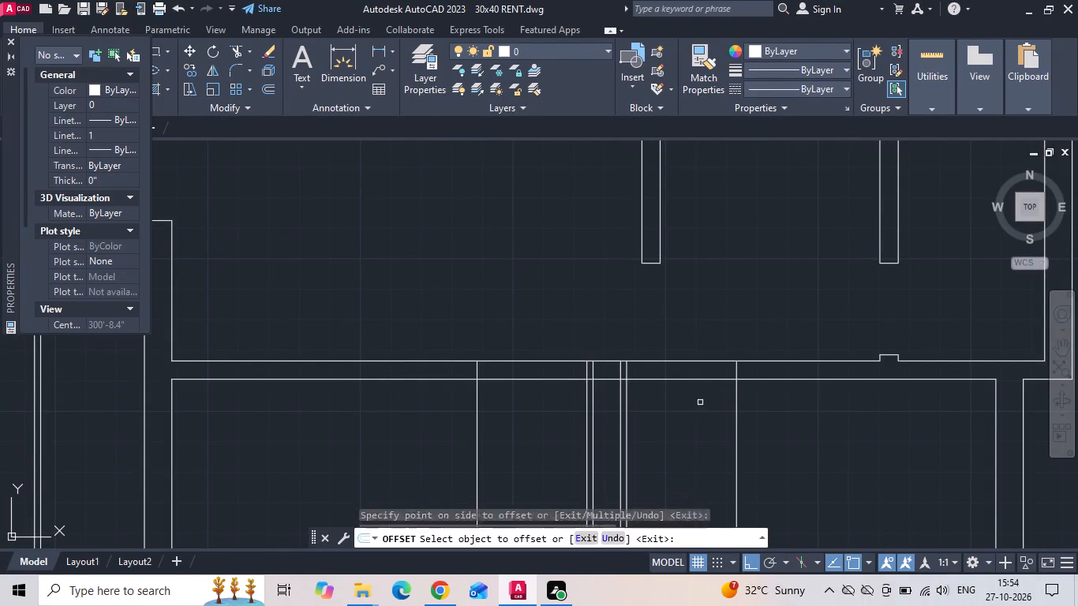
{"action": "key", "text": "Escape"}
Trim the horizontal wall between the jamb lines to open both 3' bedroom doorways, removing the jamb lines' excess lengths inside the bedrooms.
{"action": "key", "text": "t"}
{"action": "type", "text": "R"}
{"action": "key", "text": "space"}
{"action": "left_click_drag", "start_coordinate": [700, 410], "coordinate": [698, 317]}
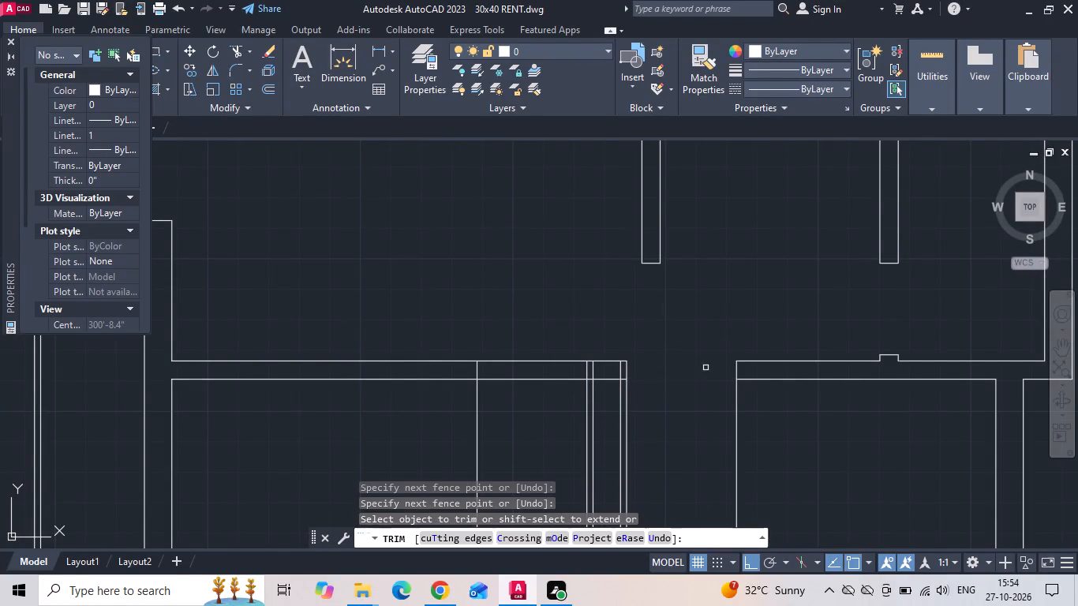
{"action": "left_click_drag", "start_coordinate": [753, 425], "coordinate": [735, 429]}
{"action": "left_click", "coordinate": [624, 421]}
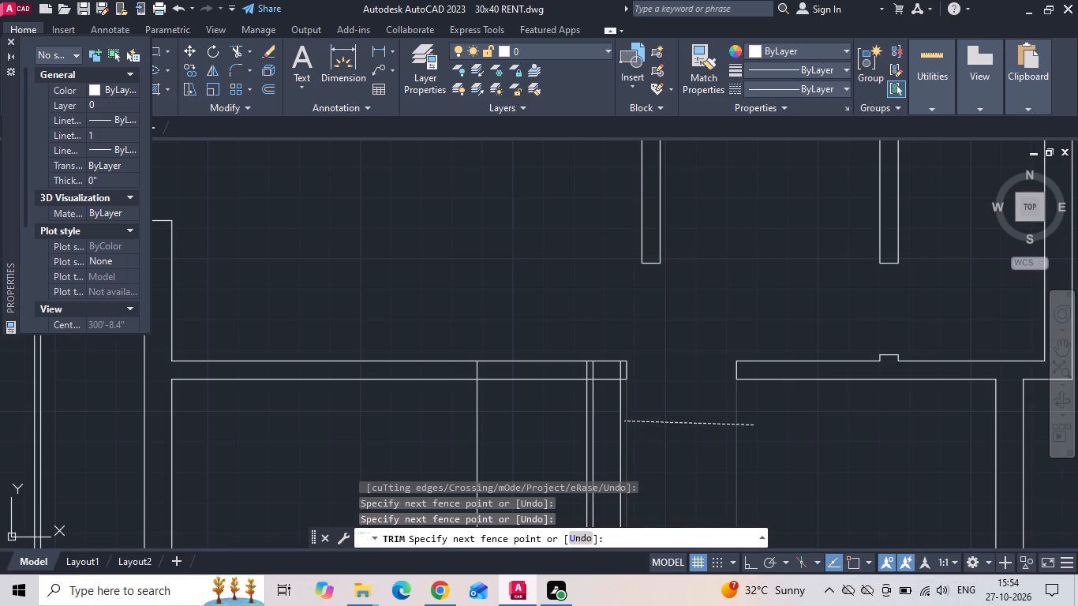
{"action": "left_click", "coordinate": [586, 408]}
{"action": "left_click_drag", "start_coordinate": [556, 438], "coordinate": [470, 456]}
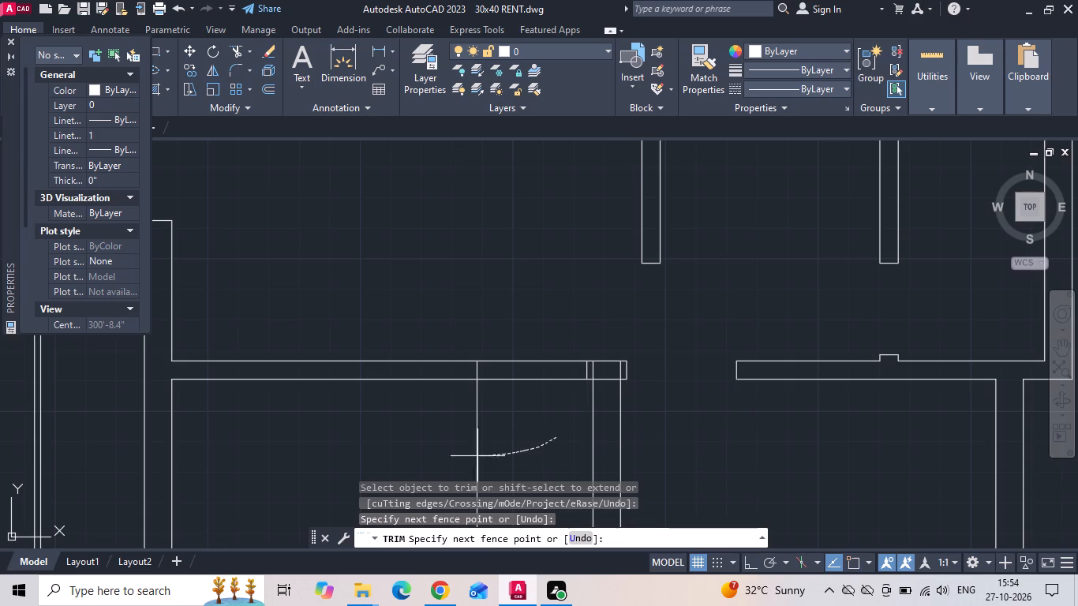
{"action": "left_click_drag", "start_coordinate": [470, 456], "coordinate": [524, 305]}
Trim the partition lines and wall line inside the junction between the two bedroom doorways to form a clean T-shaped wall end.
{"action": "scroll", "coordinate": [584, 353], "scroll_direction": "up", "scroll_amount": 3}
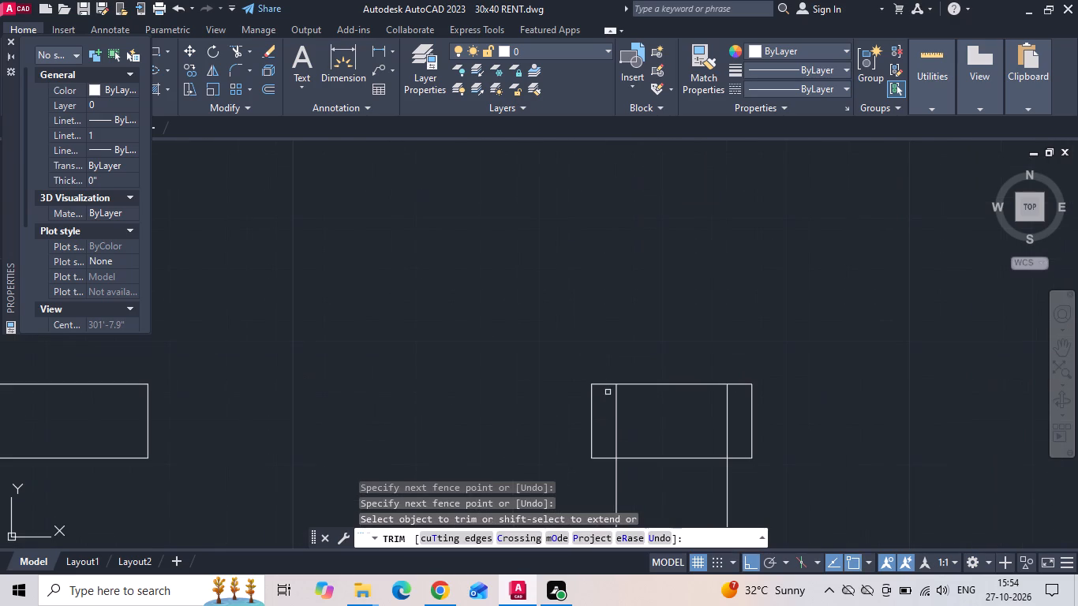
{"action": "left_click_drag", "start_coordinate": [611, 415], "coordinate": [629, 422]}
{"action": "left_click_drag", "start_coordinate": [731, 417], "coordinate": [718, 432]}
{"action": "left_click_drag", "start_coordinate": [647, 452], "coordinate": [652, 477]}
{"action": "scroll", "coordinate": [574, 325], "scroll_direction": "down", "scroll_amount": 3}
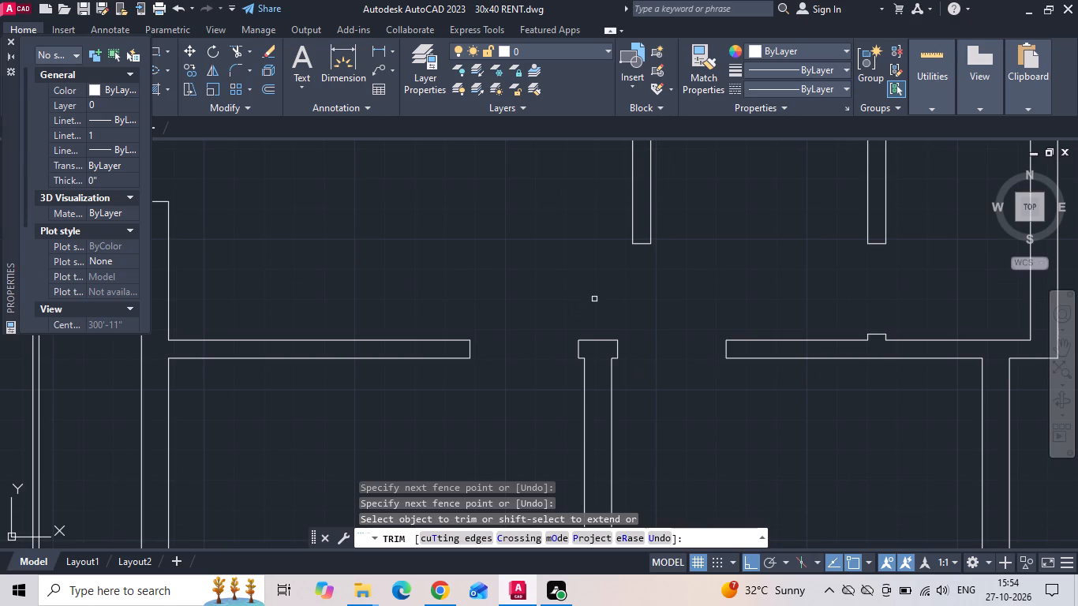
{"action": "scroll", "coordinate": [594, 300], "scroll_direction": "down", "scroll_amount": 3}
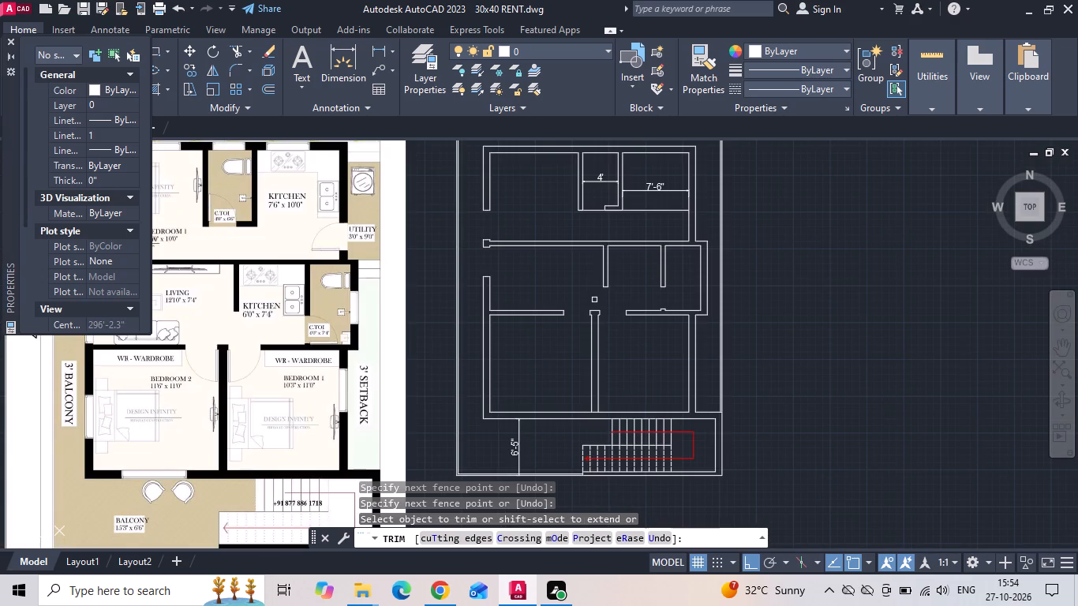
{"action": "key", "text": "Escape"}
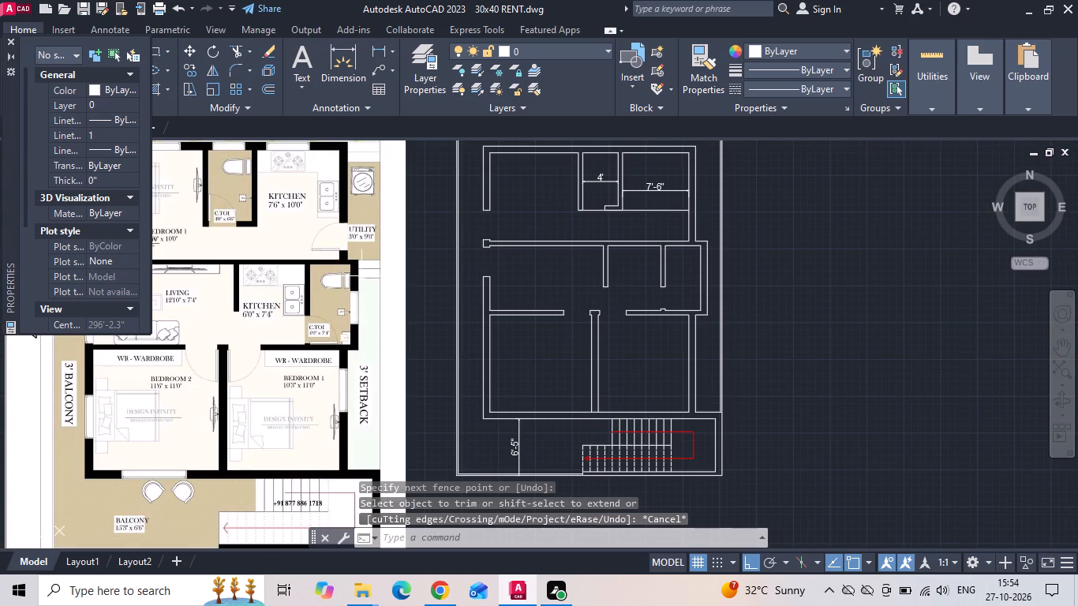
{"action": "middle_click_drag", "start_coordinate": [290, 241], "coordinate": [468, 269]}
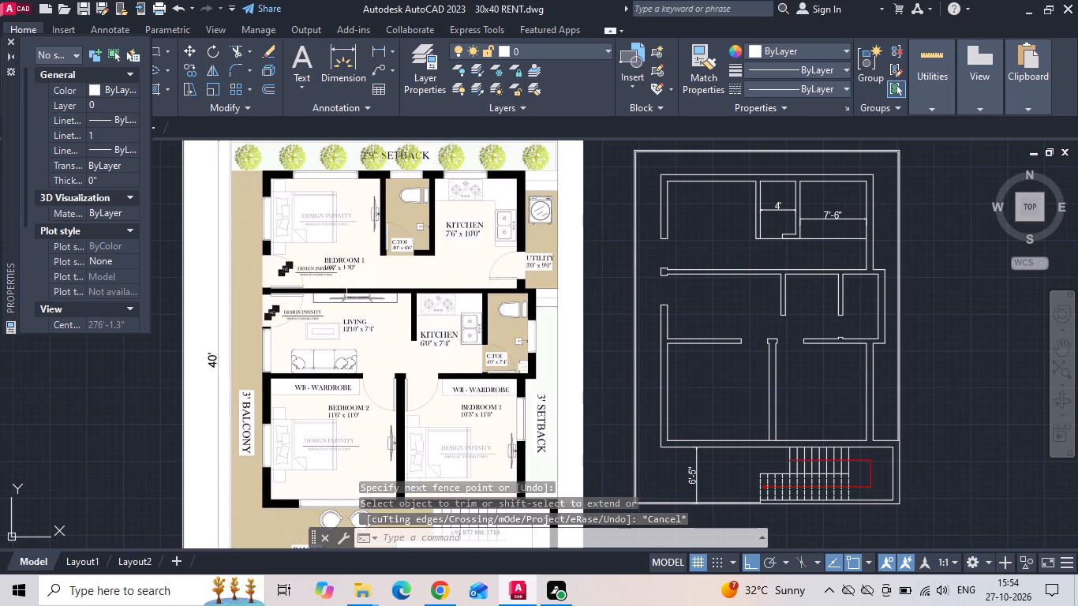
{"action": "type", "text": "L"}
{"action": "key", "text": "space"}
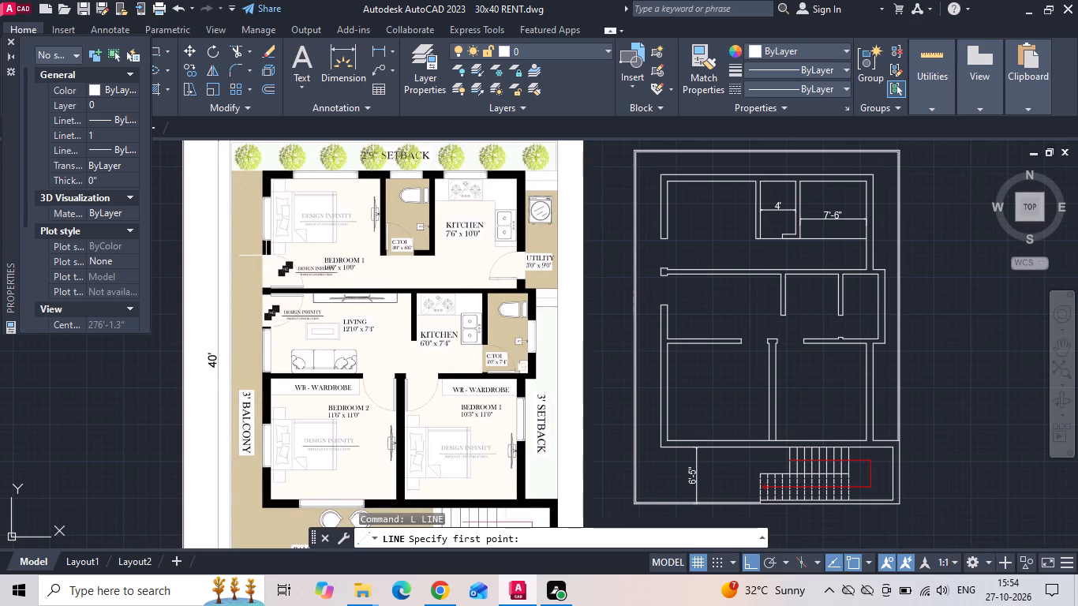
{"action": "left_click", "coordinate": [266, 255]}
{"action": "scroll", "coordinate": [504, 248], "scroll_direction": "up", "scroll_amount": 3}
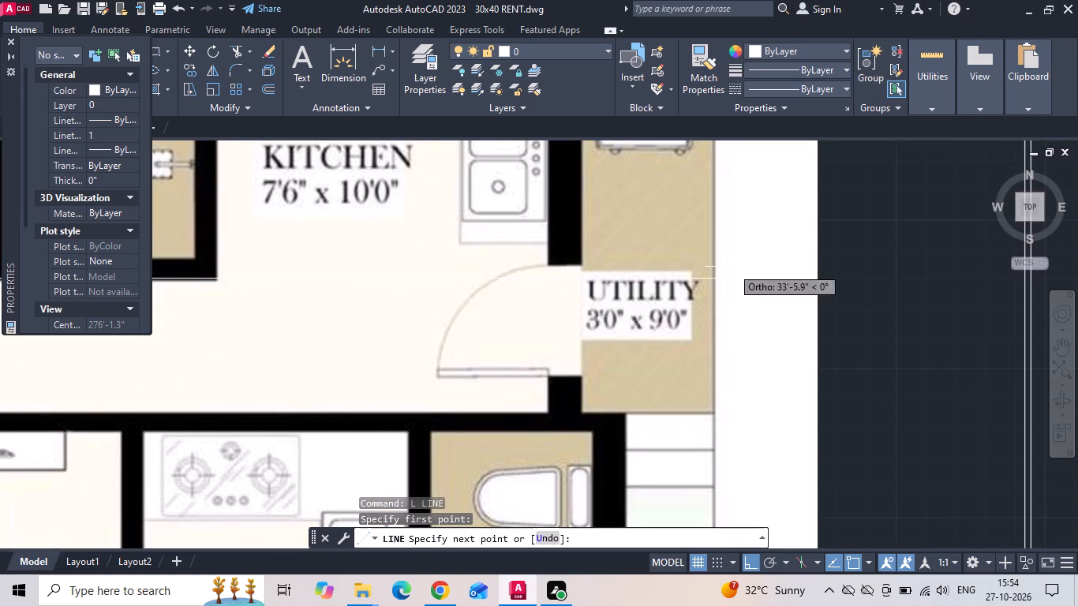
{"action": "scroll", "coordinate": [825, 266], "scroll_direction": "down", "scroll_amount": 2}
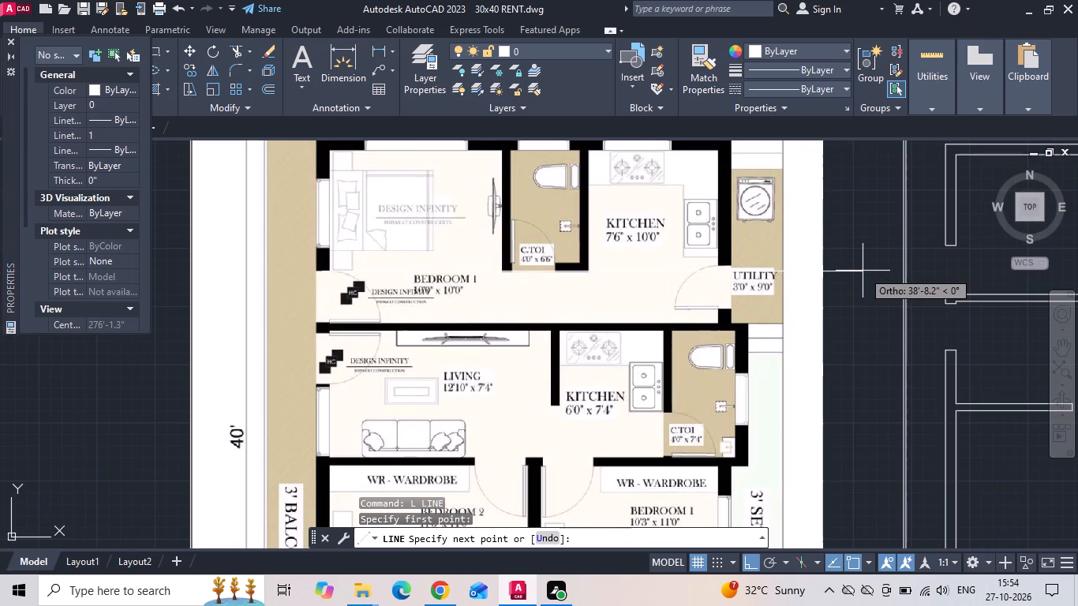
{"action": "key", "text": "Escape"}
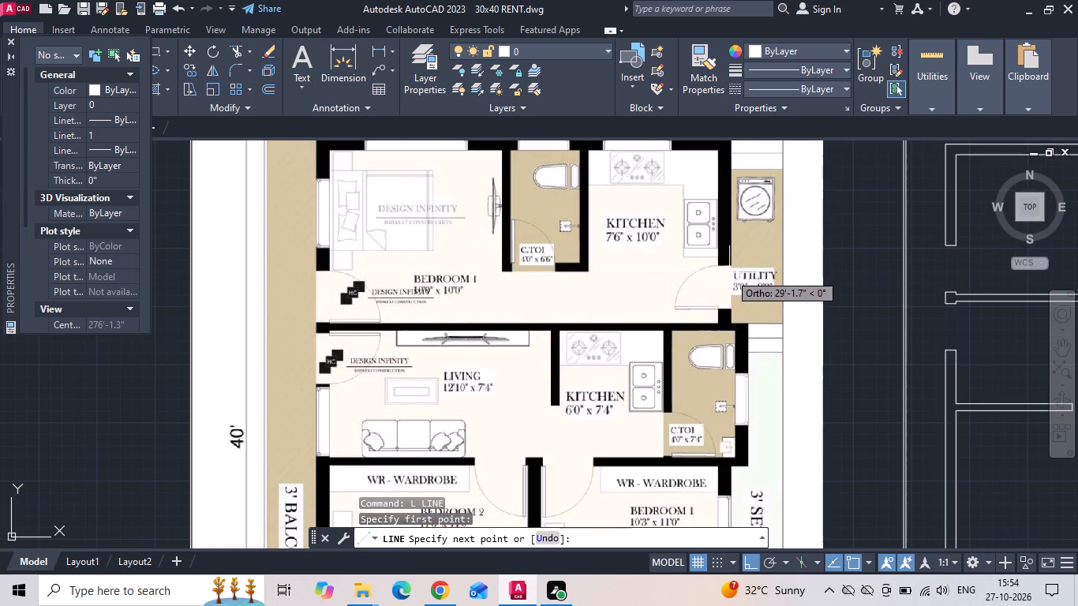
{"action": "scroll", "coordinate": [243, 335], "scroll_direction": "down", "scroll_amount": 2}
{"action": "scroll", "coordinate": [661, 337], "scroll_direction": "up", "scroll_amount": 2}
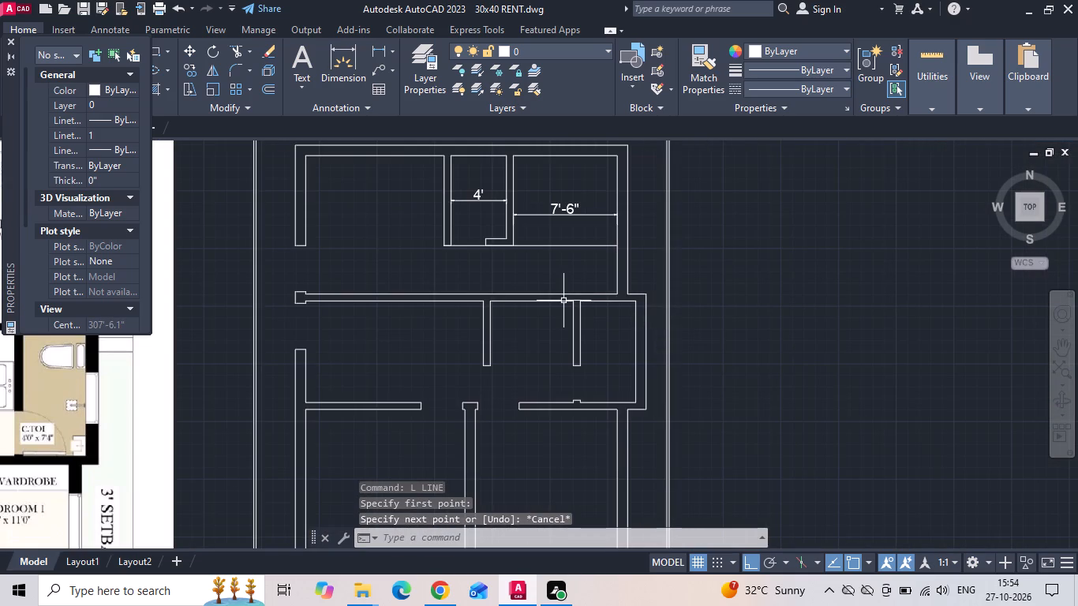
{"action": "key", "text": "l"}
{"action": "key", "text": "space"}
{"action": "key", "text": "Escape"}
Offset the horizontal line at the lower end of the upper toilet 2'6" downward to mark the utility door width.
{"action": "scroll", "coordinate": [627, 263], "scroll_direction": "up", "scroll_amount": 2}
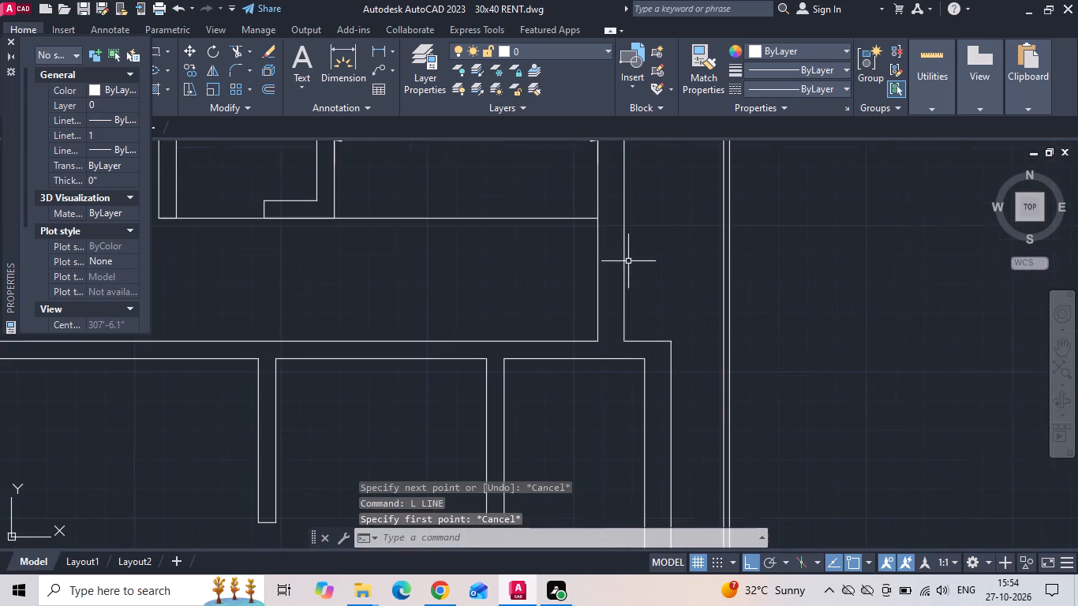
{"action": "type", "text": "O"}
{"action": "key", "text": "space"}
{"action": "type", "text": "2'"}
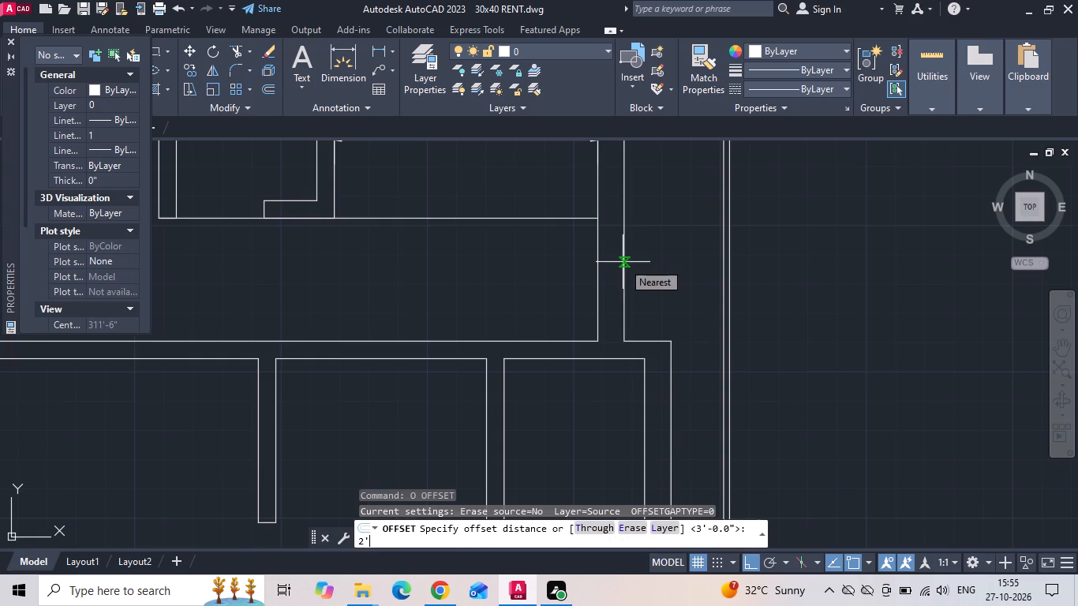
{"action": "type", "text": "6"}
{"action": "key", "text": "space"}
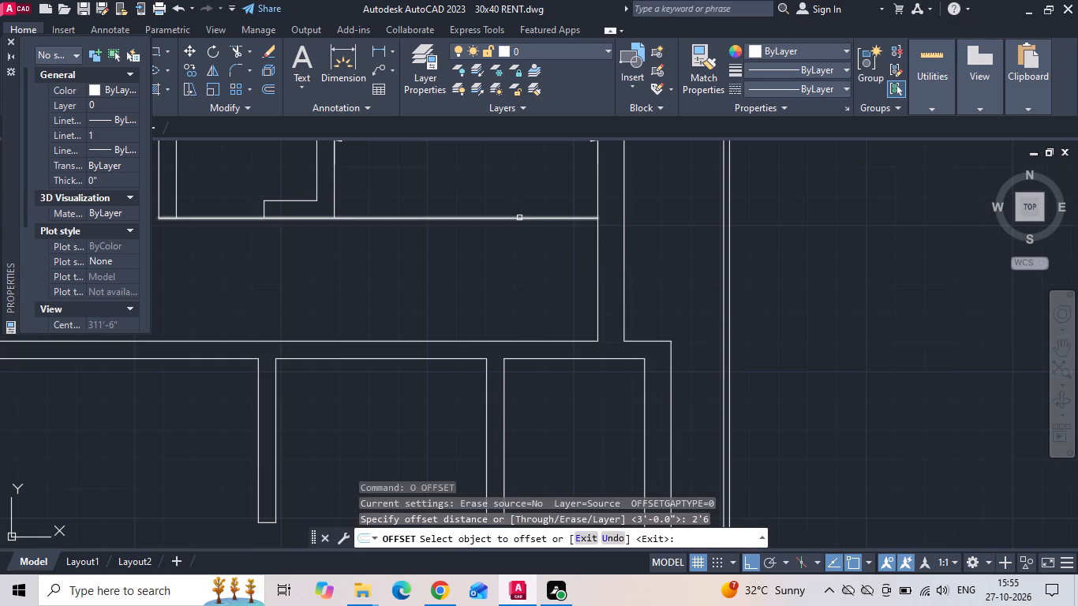
{"action": "left_click_drag", "start_coordinate": [519, 218], "coordinate": [514, 228]}
{"action": "left_click", "coordinate": [495, 268]}
{"action": "key", "text": "Escape"}
Extend both door marking lines across the upper kitchen's exterior wall to its outer face.
{"action": "type", "text": "EX"}
{"action": "key", "text": "space"}
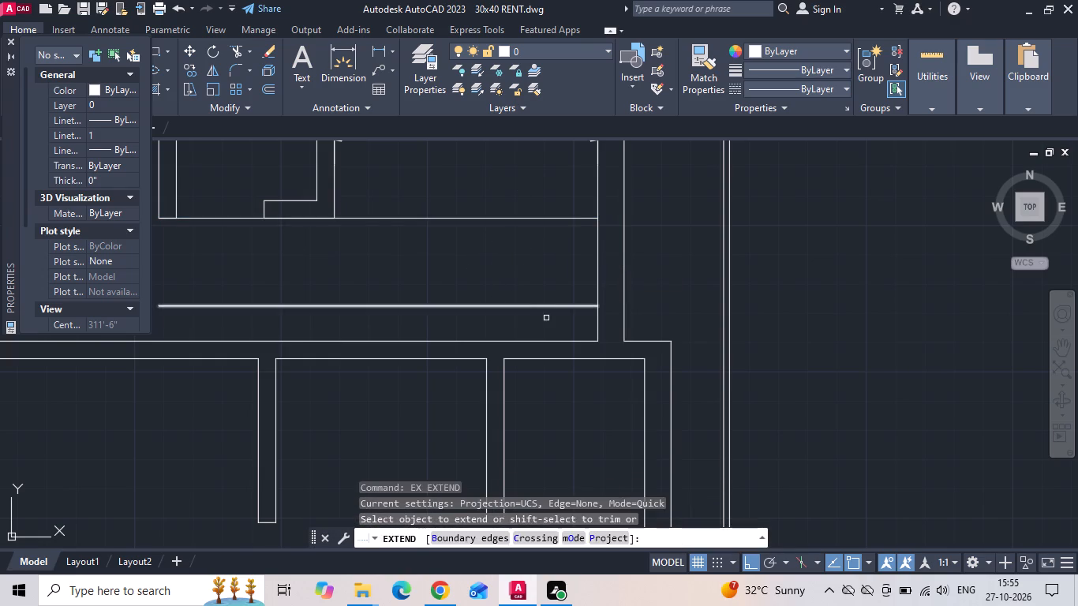
{"action": "left_click_drag", "start_coordinate": [548, 320], "coordinate": [579, 197]}
{"action": "key", "text": "Escape"}
Trim the exterior wall faces between the marking lines to open the utility doorway, and trim the marking lines inside the kitchen.
{"action": "type", "text": "TR"}
{"action": "key", "text": "space"}
{"action": "left_click_drag", "start_coordinate": [516, 249], "coordinate": [624, 256]}
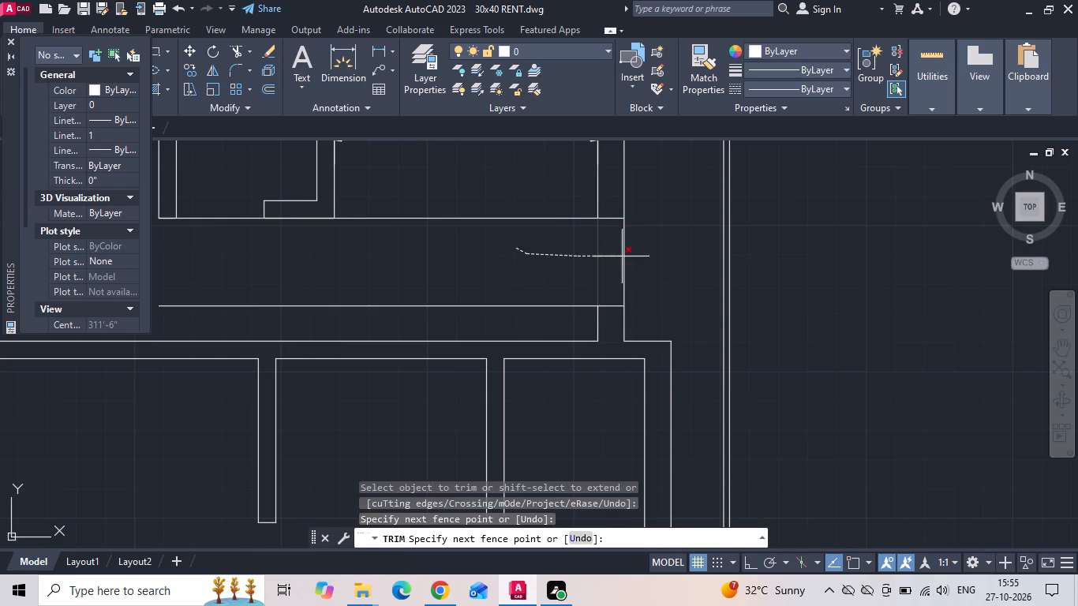
{"action": "left_click_drag", "start_coordinate": [624, 256], "coordinate": [625, 230]}
{"action": "left_click_drag", "start_coordinate": [504, 207], "coordinate": [508, 309]}
{"action": "middle_click_drag", "start_coordinate": [481, 294], "coordinate": [614, 294]}
{"action": "key", "text": "Escape"}
Delete the leftover line segment across the upper toilet's doorway.
{"action": "left_click", "coordinate": [354, 221]}
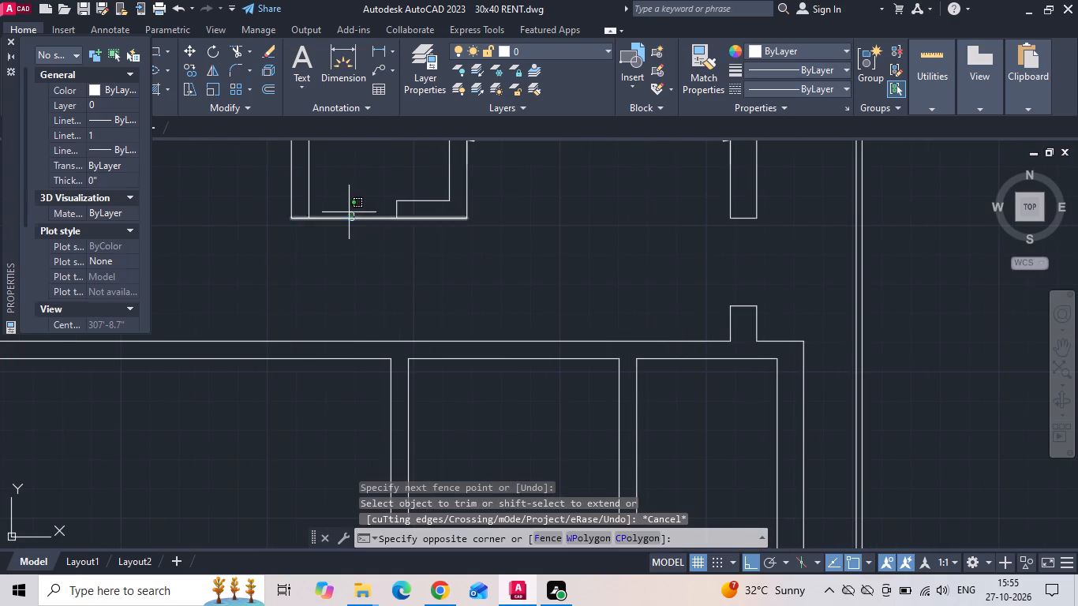
{"action": "left_click", "coordinate": [349, 212]}
{"action": "key", "text": "Delete"}
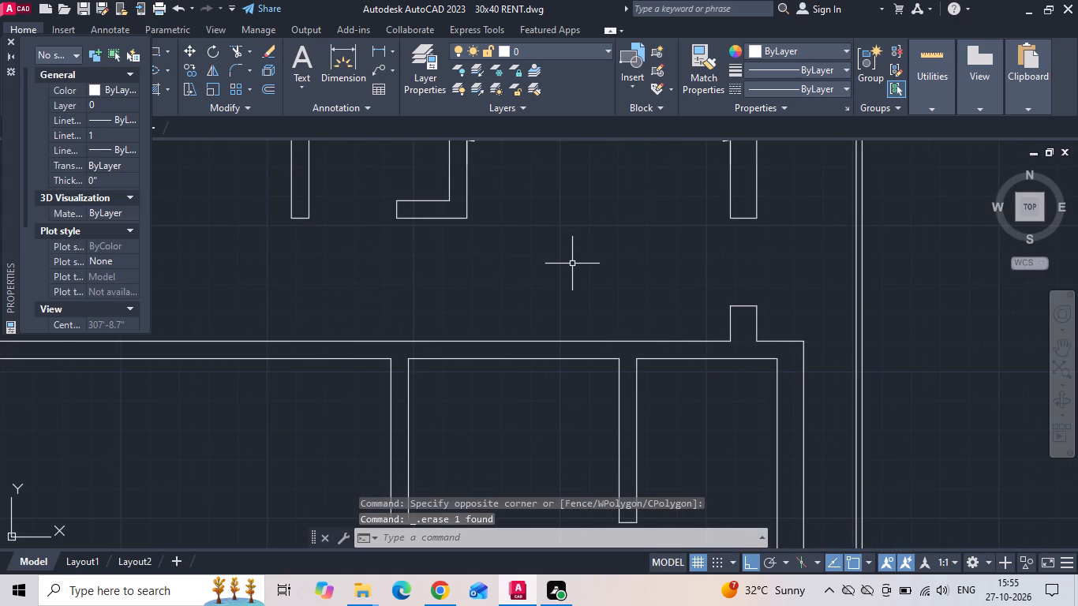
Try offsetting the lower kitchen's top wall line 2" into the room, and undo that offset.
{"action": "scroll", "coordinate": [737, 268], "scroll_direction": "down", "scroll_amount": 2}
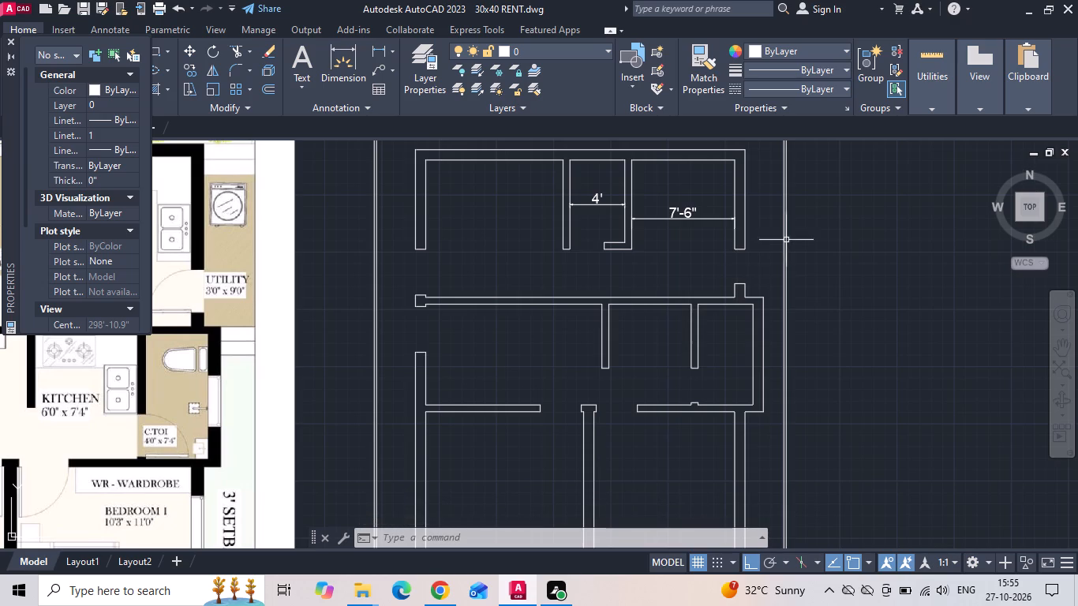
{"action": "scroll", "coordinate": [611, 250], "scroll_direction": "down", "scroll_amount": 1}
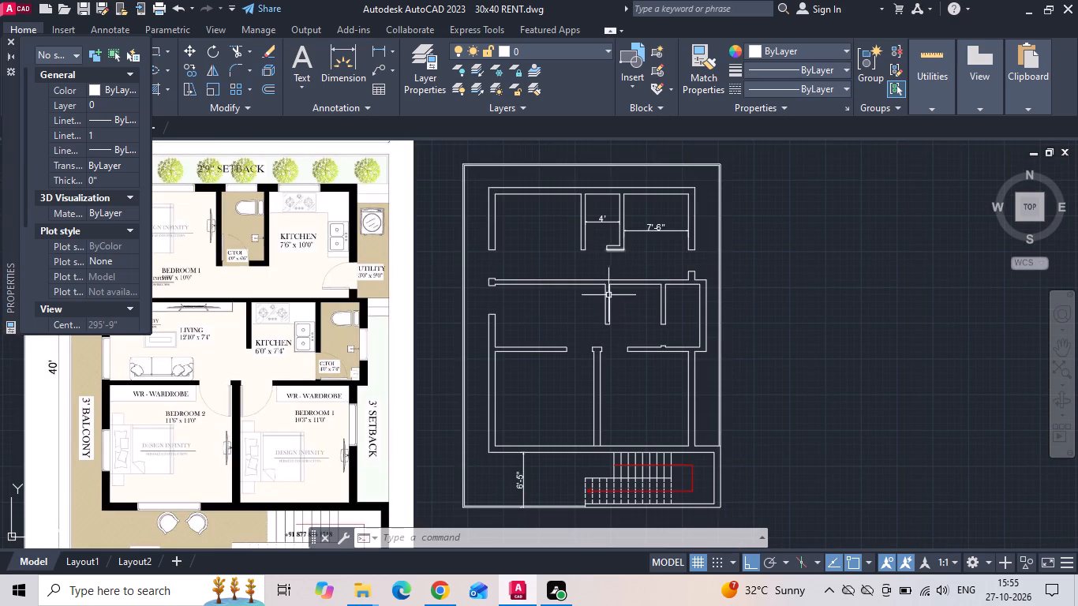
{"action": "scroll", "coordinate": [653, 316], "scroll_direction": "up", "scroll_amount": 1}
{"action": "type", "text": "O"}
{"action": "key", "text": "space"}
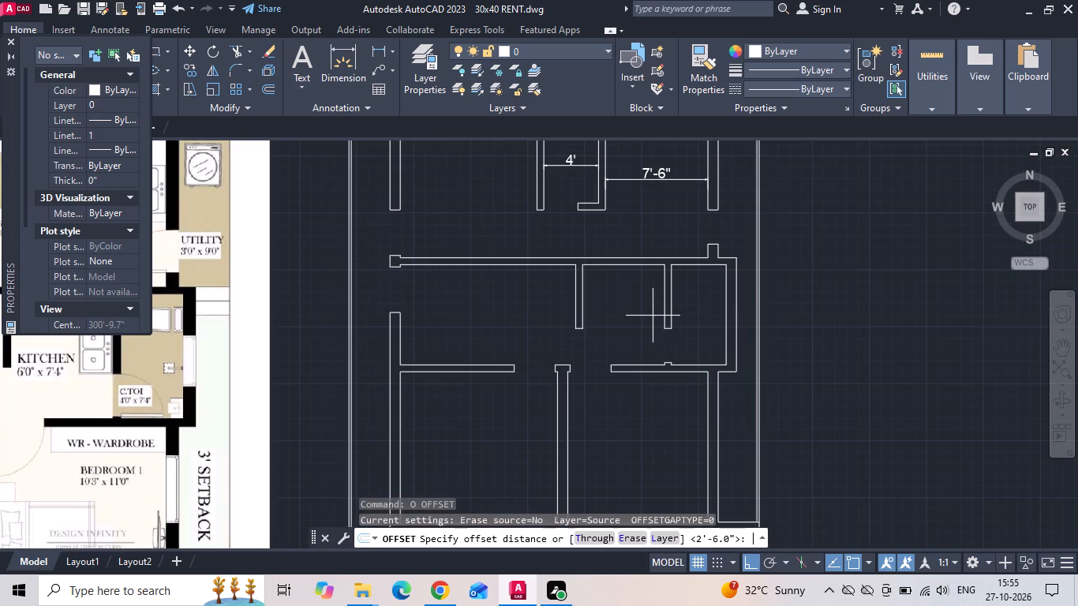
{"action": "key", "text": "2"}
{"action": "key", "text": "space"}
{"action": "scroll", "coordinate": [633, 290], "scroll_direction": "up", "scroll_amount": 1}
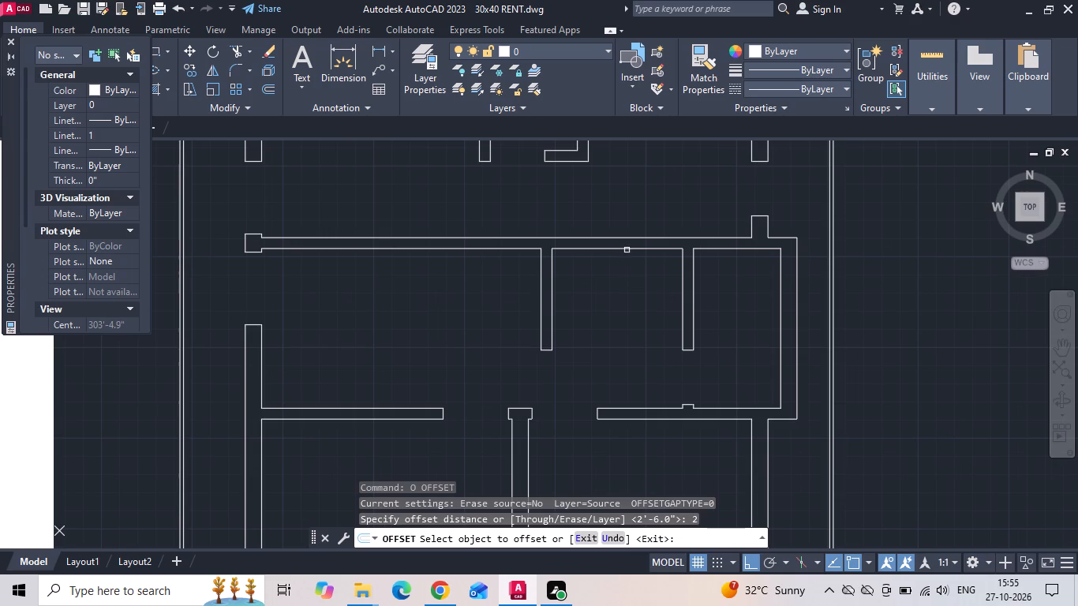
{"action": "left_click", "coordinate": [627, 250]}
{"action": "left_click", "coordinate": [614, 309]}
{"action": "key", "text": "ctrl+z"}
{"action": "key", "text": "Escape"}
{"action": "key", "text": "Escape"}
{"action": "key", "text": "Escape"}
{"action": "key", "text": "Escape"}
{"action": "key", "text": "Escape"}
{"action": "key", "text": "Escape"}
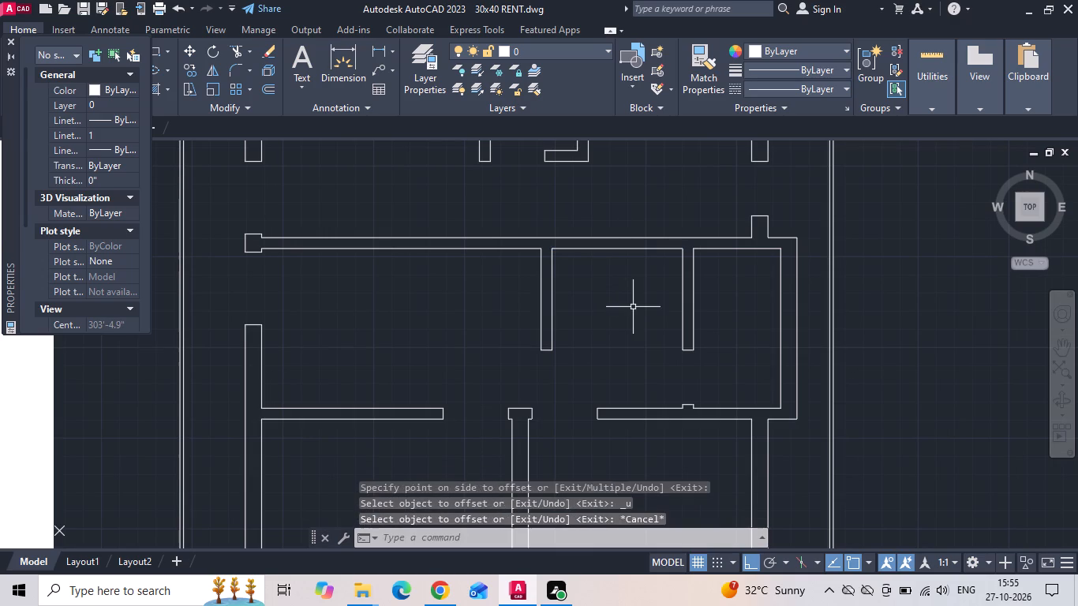
Offset the lower kitchen's top wall line and its toilet-side partition line 2' into the kitchen as counter edges.
{"action": "type", "text": "O 2'"}
{"action": "key", "text": "Return"}
{"action": "left_click_drag", "start_coordinate": [626, 248], "coordinate": [626, 264]}
{"action": "left_click", "coordinate": [625, 306]}
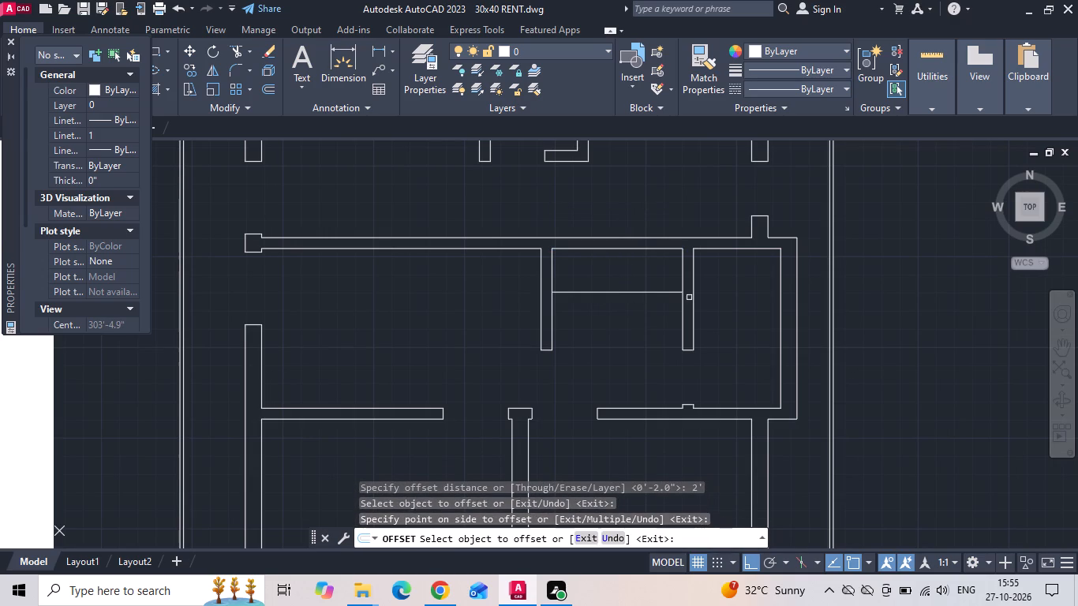
{"action": "left_click_drag", "start_coordinate": [682, 309], "coordinate": [660, 320]}
{"action": "left_click", "coordinate": [623, 329]}
Offset the upper kitchen's top wall line and exterior wall inner line 2' into the kitchen as counter edges.
{"action": "scroll", "coordinate": [717, 371], "scroll_direction": "down", "scroll_amount": 3}
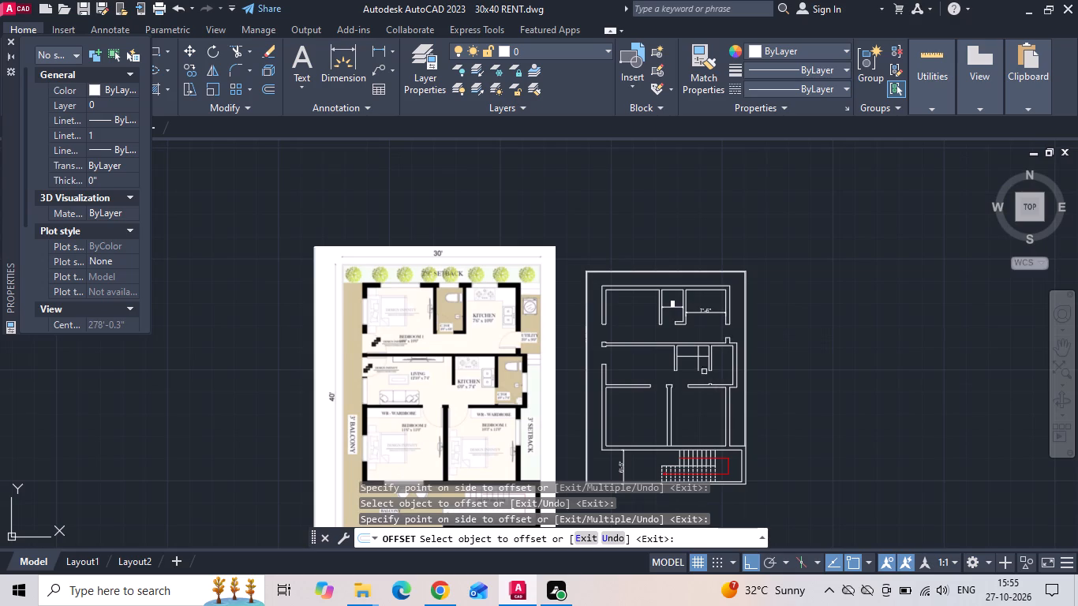
{"action": "scroll", "coordinate": [707, 305], "scroll_direction": "up", "scroll_amount": 3}
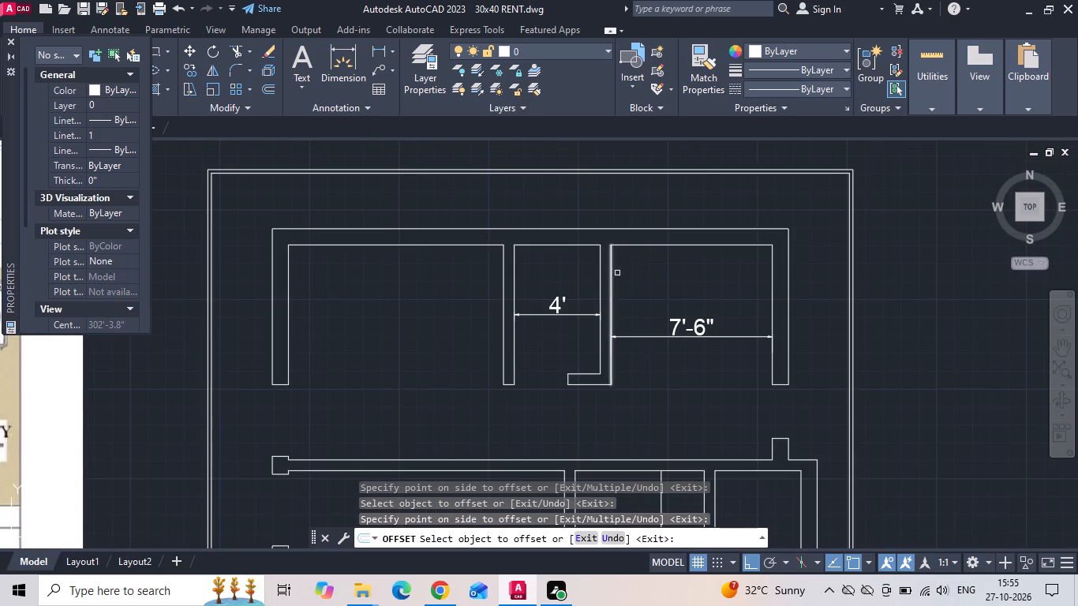
{"action": "left_click", "coordinate": [642, 248]}
{"action": "left_click_drag", "start_coordinate": [681, 245], "coordinate": [679, 256]}
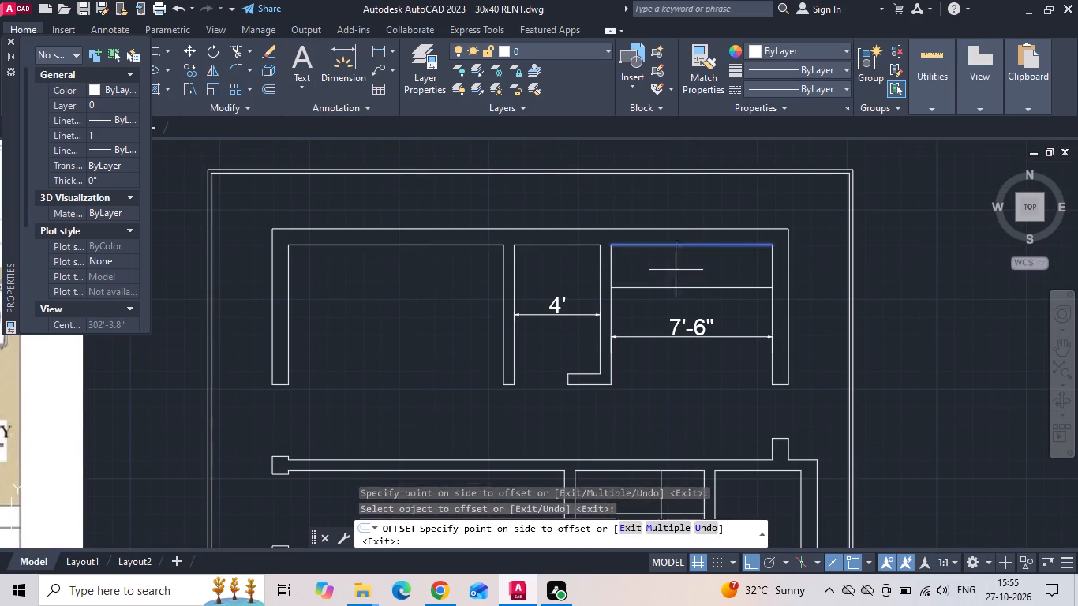
{"action": "left_click", "coordinate": [674, 280]}
{"action": "left_click", "coordinate": [771, 316]}
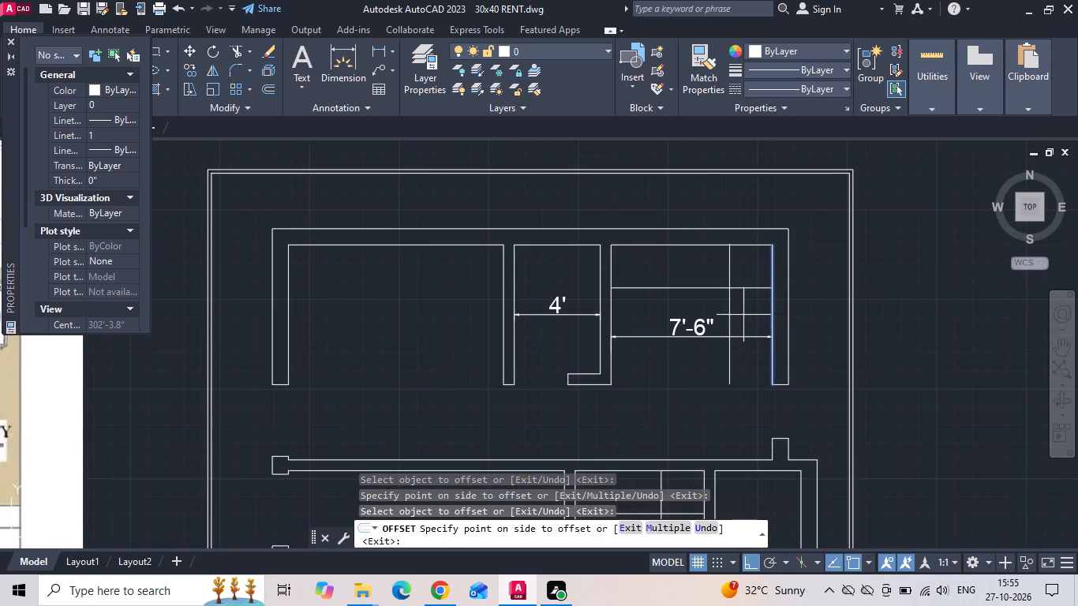
{"action": "left_click", "coordinate": [743, 315]}
{"action": "scroll", "coordinate": [747, 313], "scroll_direction": "down", "scroll_amount": 1}
{"action": "key", "text": "Escape"}
Delete the 7'-6" dimension in the upper kitchen.
{"action": "scroll", "coordinate": [765, 350], "scroll_direction": "up", "scroll_amount": 2}
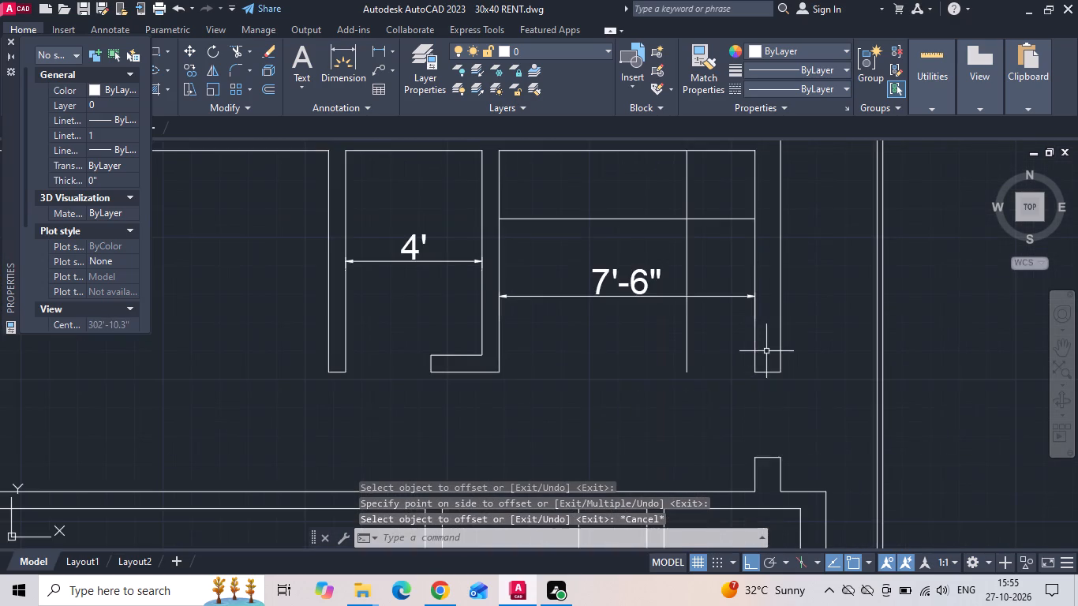
{"action": "middle_click_drag", "start_coordinate": [733, 350], "coordinate": [605, 368]}
{"action": "left_click_drag", "start_coordinate": [503, 305], "coordinate": [466, 341]}
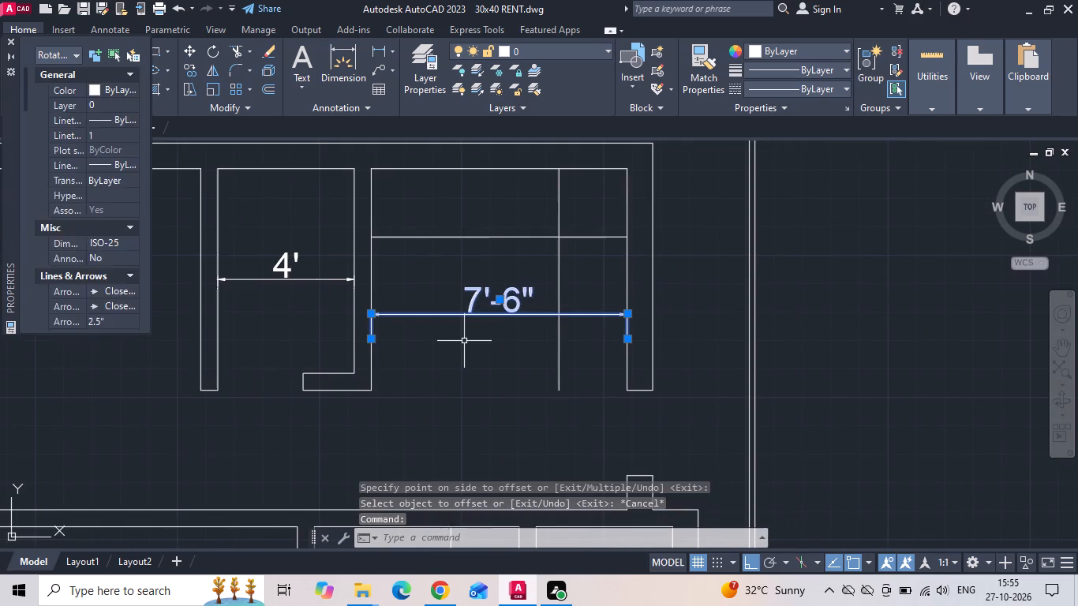
{"action": "key", "text": "Delete"}
Fillet the upper kitchen's two counter edge lines into a sharp L-shaped corner.
{"action": "type", "text": "F"}
{"action": "key", "text": "space"}
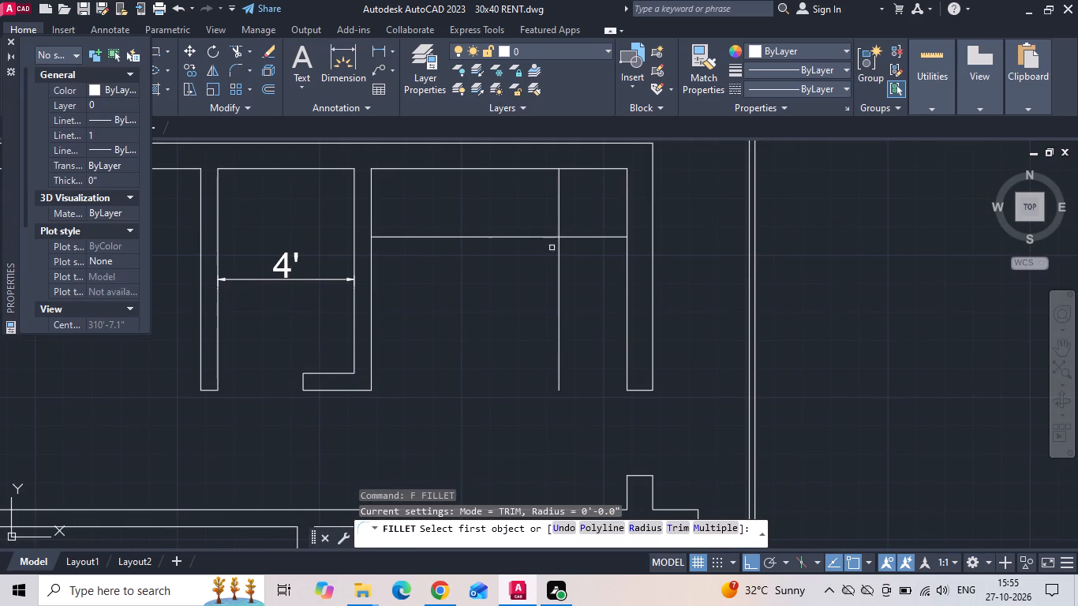
{"action": "left_click", "coordinate": [546, 237]}
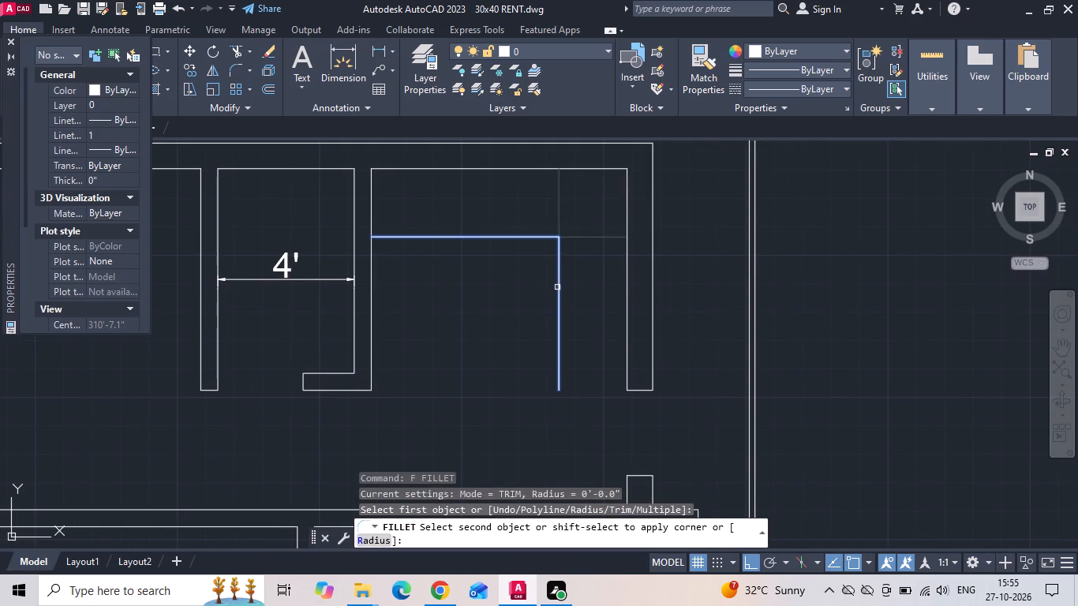
{"action": "left_click", "coordinate": [558, 291]}
Draw a horizontal line from the lower end of the upper kitchen's vertical counter edge to the exterior wall corner.
{"action": "middle_click_drag", "start_coordinate": [590, 367], "coordinate": [550, 310]}
{"action": "type", "text": "L"}
{"action": "key", "text": "space"}
{"action": "scroll", "coordinate": [566, 355], "scroll_direction": "up", "scroll_amount": 2}
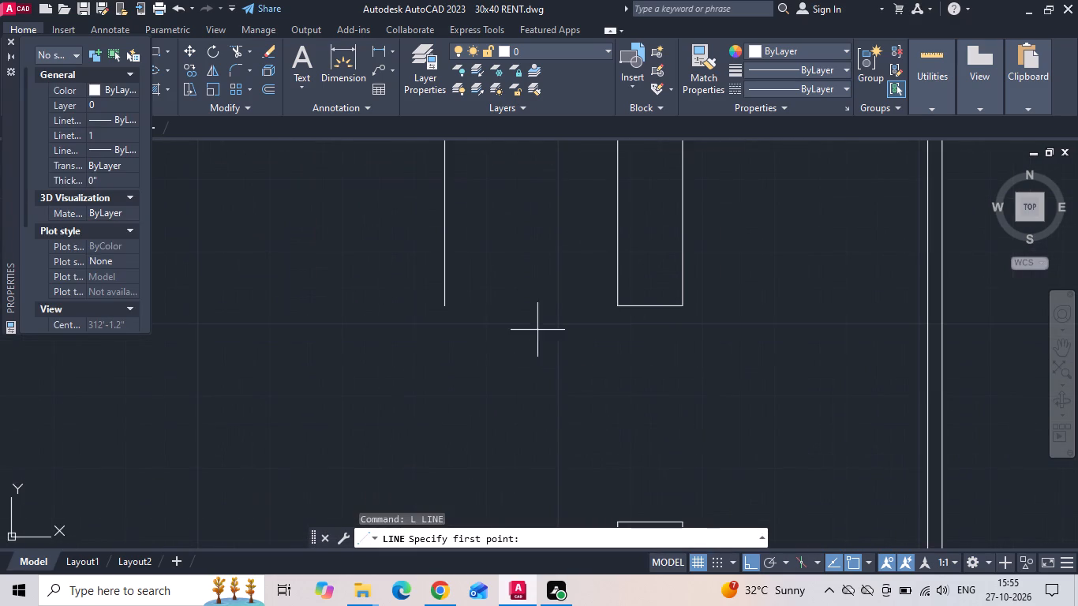
{"action": "left_click_drag", "start_coordinate": [443, 311], "coordinate": [462, 314]}
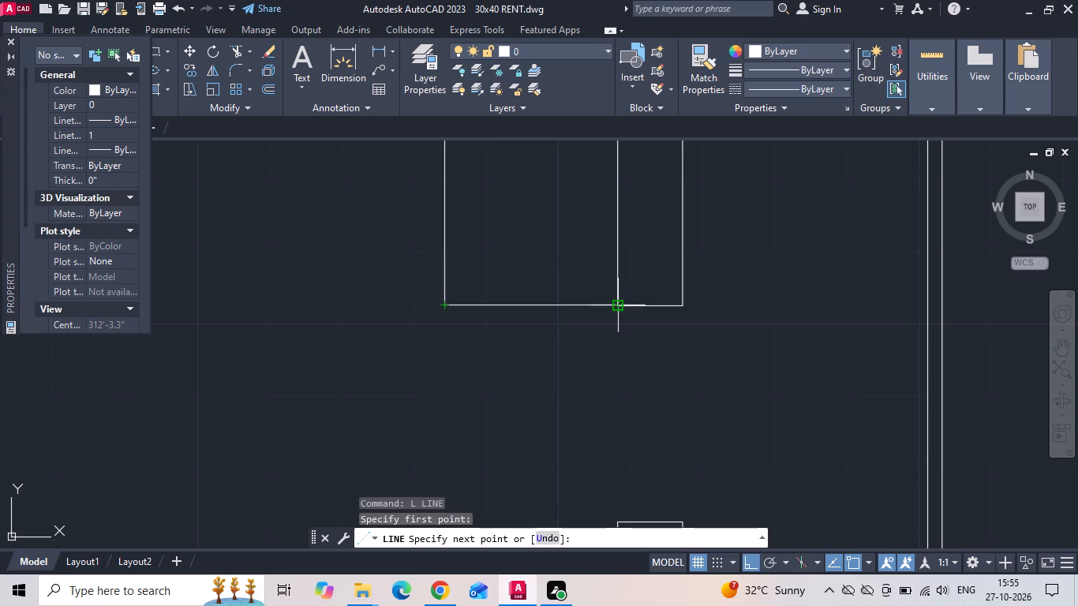
{"action": "left_click", "coordinate": [619, 307]}
{"action": "key", "text": "Escape"}
Move the counter's closing line 6" upward, away from the utility doorway.
{"action": "left_click_drag", "start_coordinate": [573, 346], "coordinate": [565, 338]}
{"action": "left_click", "coordinate": [557, 281]}
{"action": "right_click", "coordinate": [557, 281]}
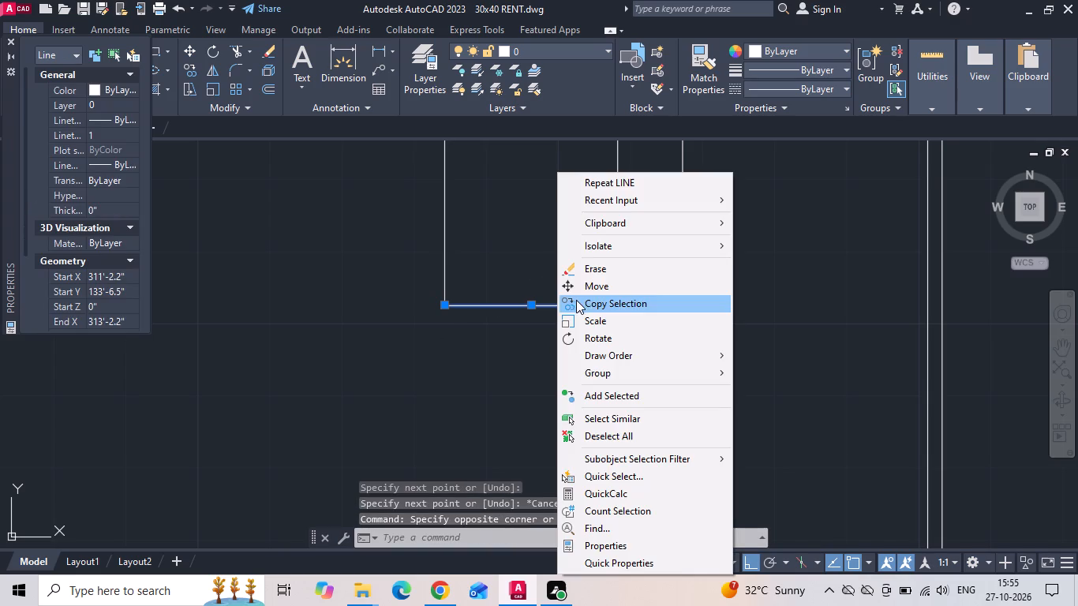
{"action": "left_click", "coordinate": [577, 294]}
{"action": "left_click_drag", "start_coordinate": [555, 415], "coordinate": [550, 401]}
{"action": "type", "text": "6"}
{"action": "key", "text": "space"}
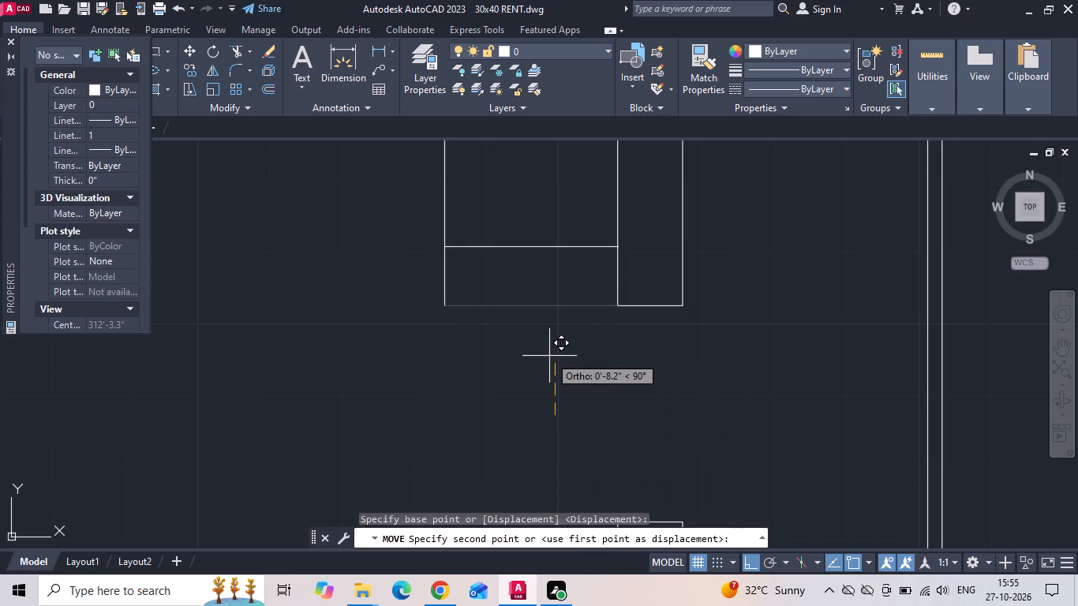
Trim the vertical counter edge below the closing line to finish the upper kitchen's counter end.
{"action": "key", "text": "t"}
{"action": "key", "text": "r"}
{"action": "key", "text": "space"}
{"action": "left_click_drag", "start_coordinate": [507, 297], "coordinate": [332, 301]}
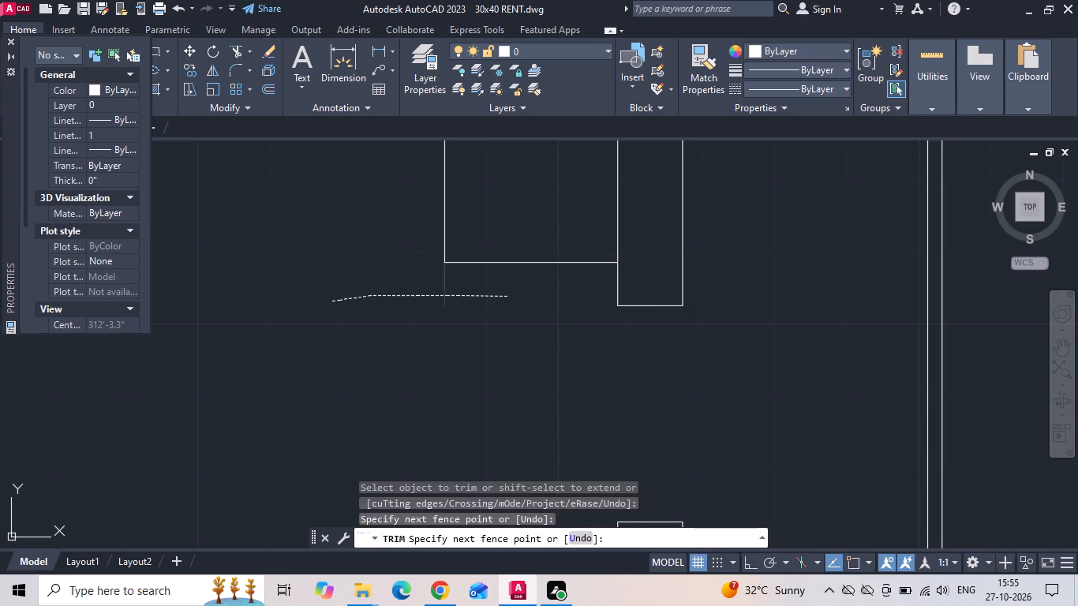
{"action": "scroll", "coordinate": [491, 332], "scroll_direction": "down", "scroll_amount": 5}
{"action": "middle_click_drag", "start_coordinate": [459, 356], "coordinate": [595, 248]}
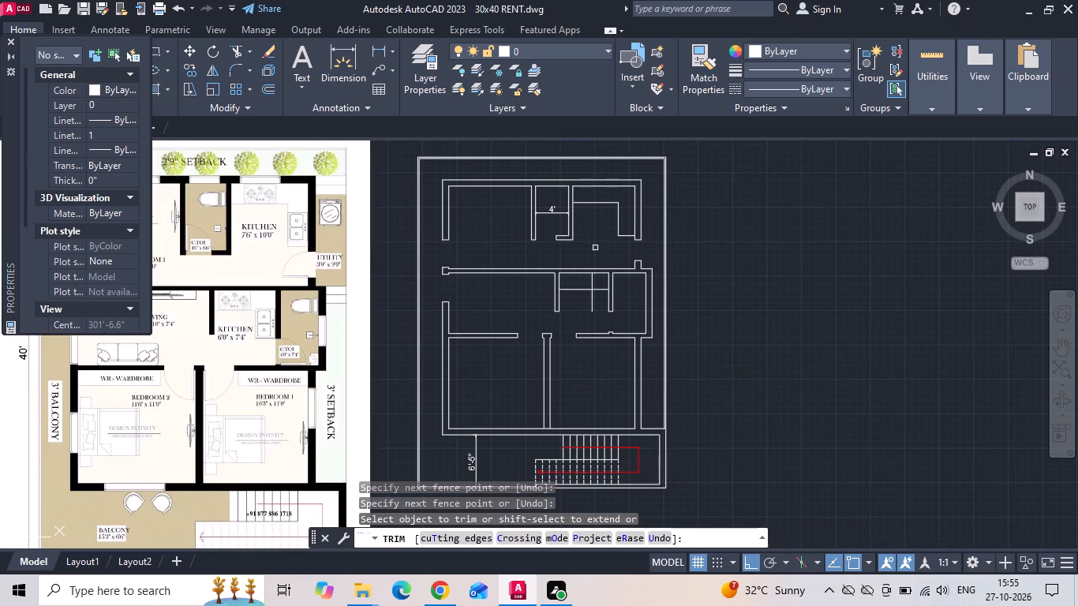
{"action": "key", "text": "Escape"}
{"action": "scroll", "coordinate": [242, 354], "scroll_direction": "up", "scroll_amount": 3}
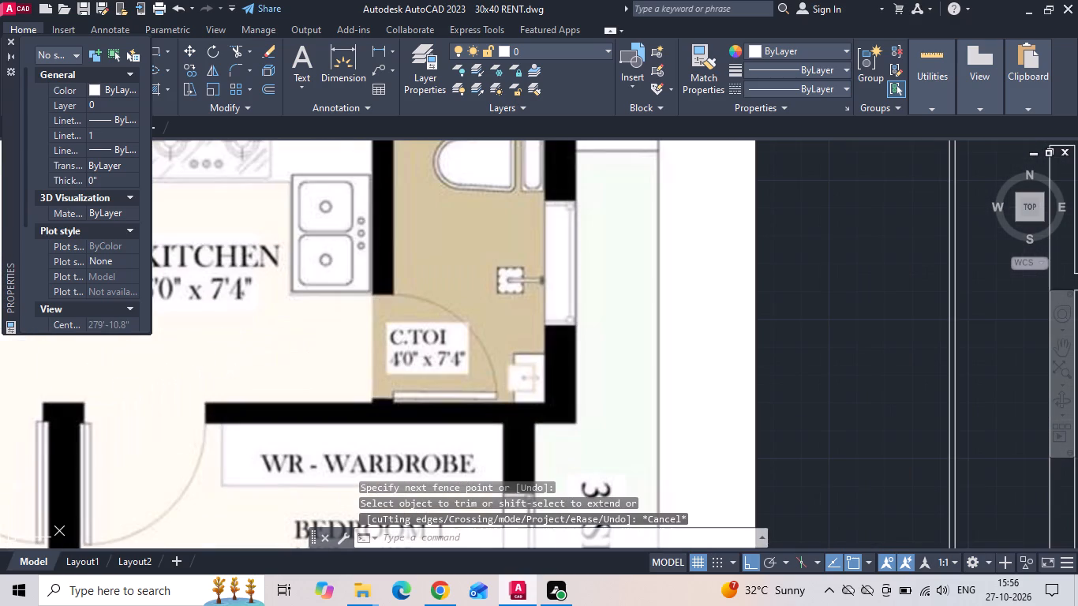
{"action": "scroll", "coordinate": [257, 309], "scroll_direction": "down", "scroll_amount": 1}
Extend the end line of the wall between the lower kitchen and common toilet to the vertical counter edge, closing the counter.
{"action": "scroll", "coordinate": [261, 307], "scroll_direction": "down", "scroll_amount": 1}
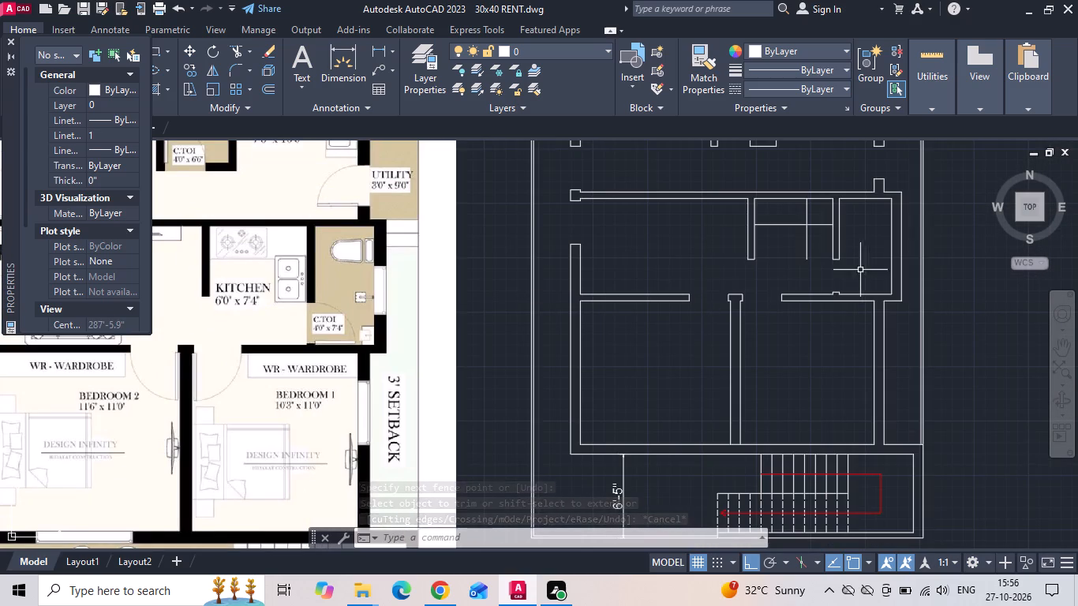
{"action": "scroll", "coordinate": [843, 230], "scroll_direction": "up", "scroll_amount": 2}
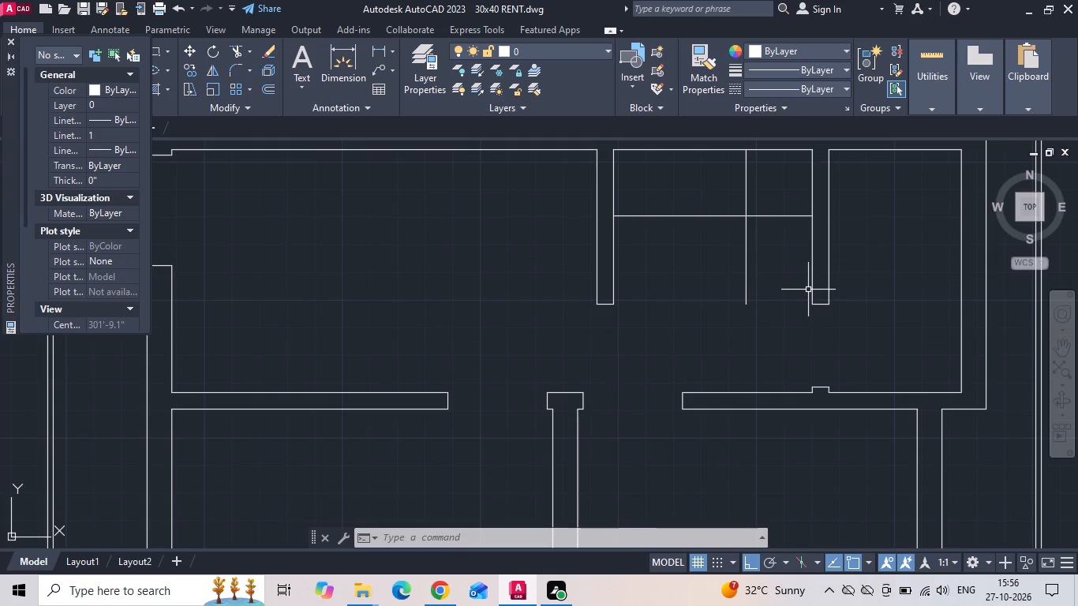
{"action": "type", "text": "EX"}
{"action": "key", "text": "space"}
{"action": "left_click", "coordinate": [820, 303]}
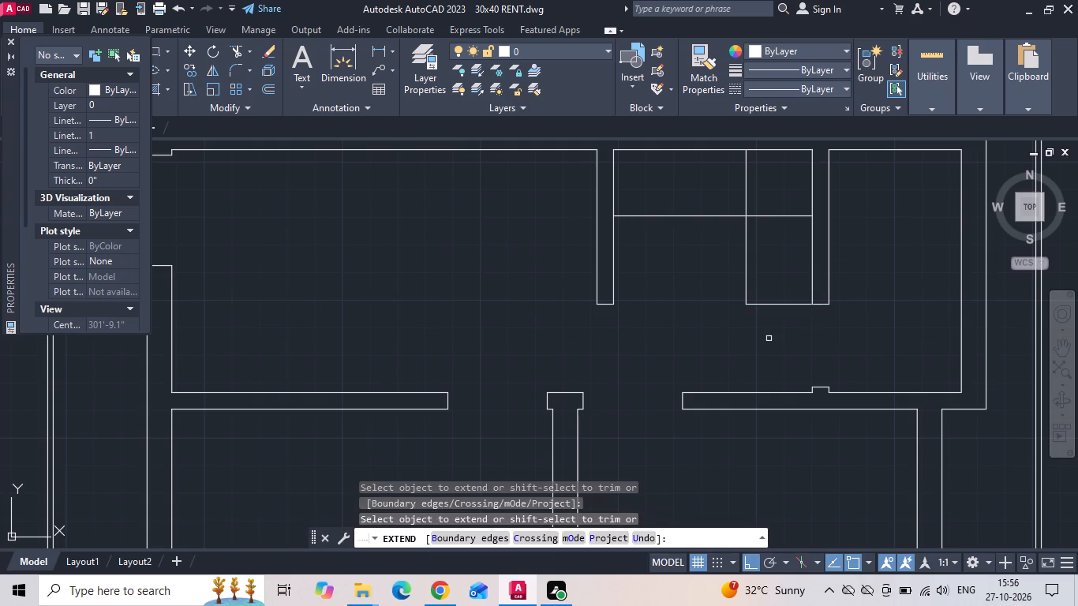
{"action": "key", "text": "Escape"}
Fillet the lower kitchen's horizontal and vertical counter edge lines with zero radius into a sharp L-shaped corner.
{"action": "type", "text": "F"}
{"action": "key", "text": "space"}
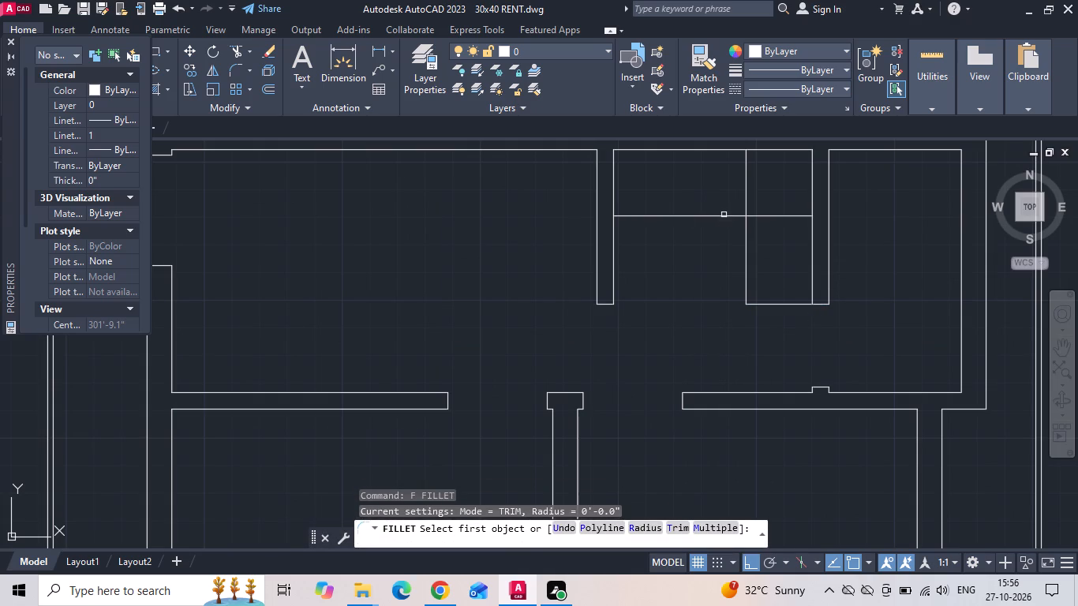
{"action": "left_click_drag", "start_coordinate": [724, 215], "coordinate": [728, 223]}
{"action": "left_click", "coordinate": [750, 260]}
{"action": "left_click", "coordinate": [747, 253]}
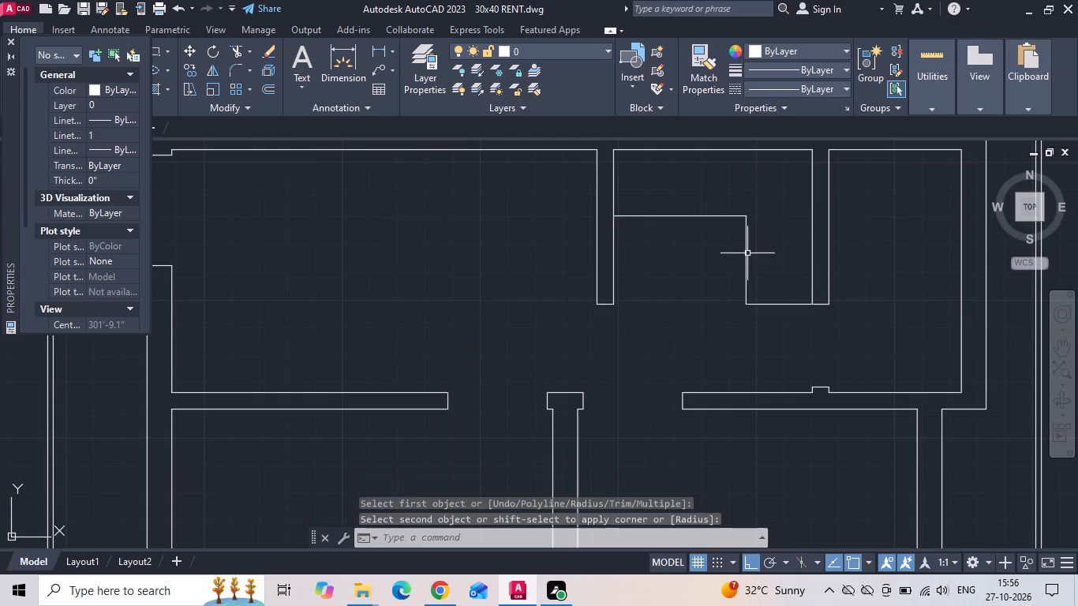
Save the drawing.
{"action": "key", "text": "ctrl+s"}
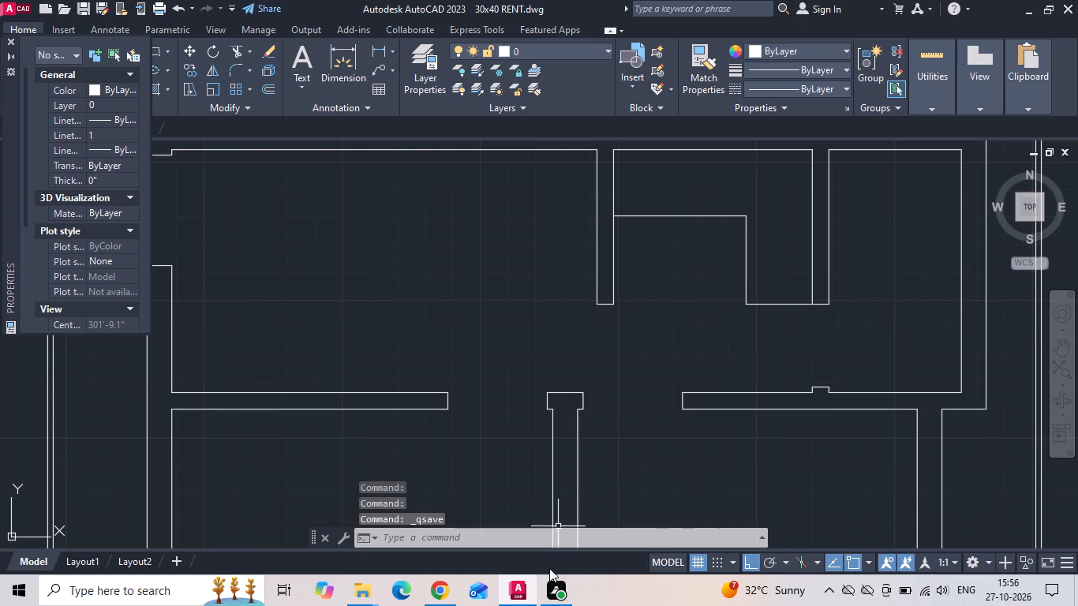
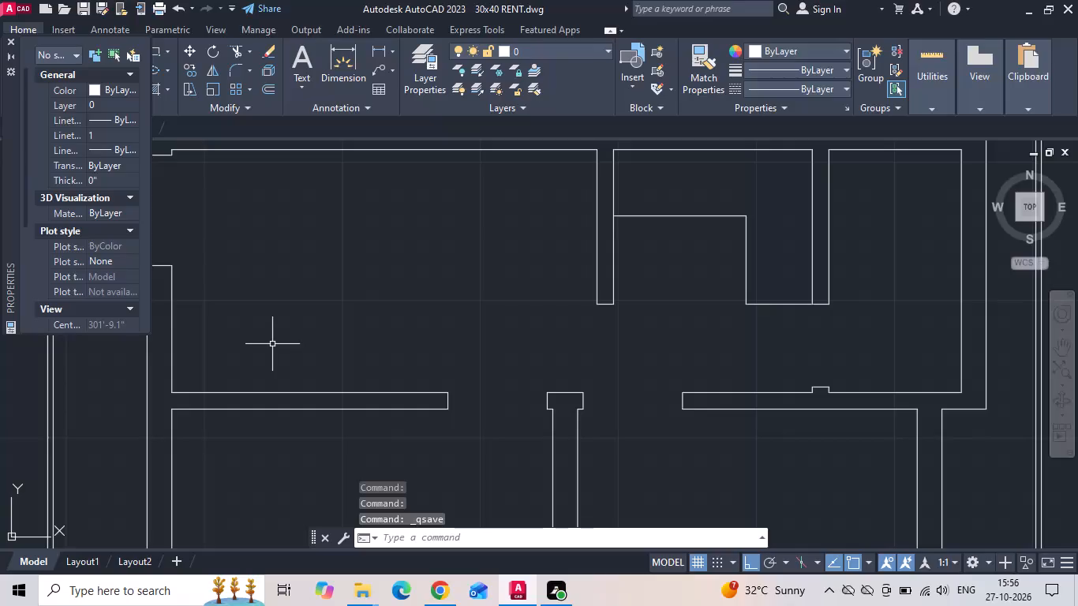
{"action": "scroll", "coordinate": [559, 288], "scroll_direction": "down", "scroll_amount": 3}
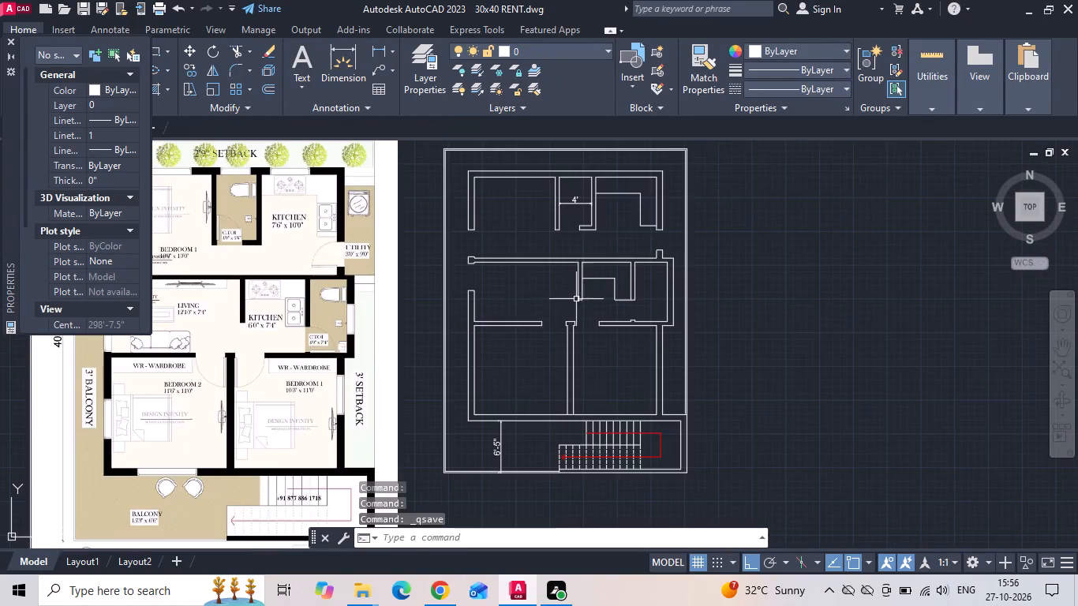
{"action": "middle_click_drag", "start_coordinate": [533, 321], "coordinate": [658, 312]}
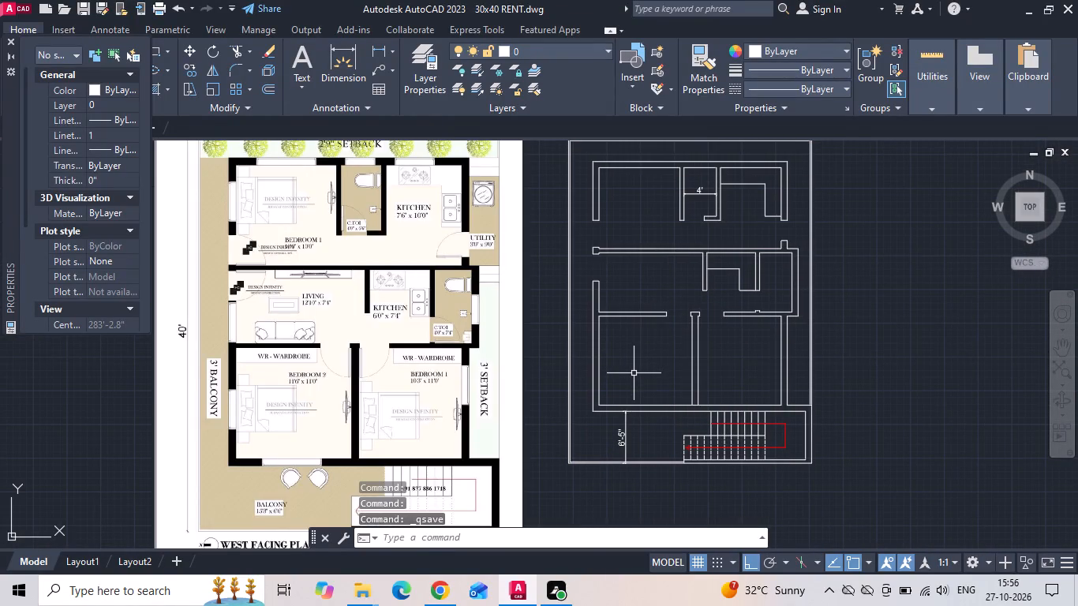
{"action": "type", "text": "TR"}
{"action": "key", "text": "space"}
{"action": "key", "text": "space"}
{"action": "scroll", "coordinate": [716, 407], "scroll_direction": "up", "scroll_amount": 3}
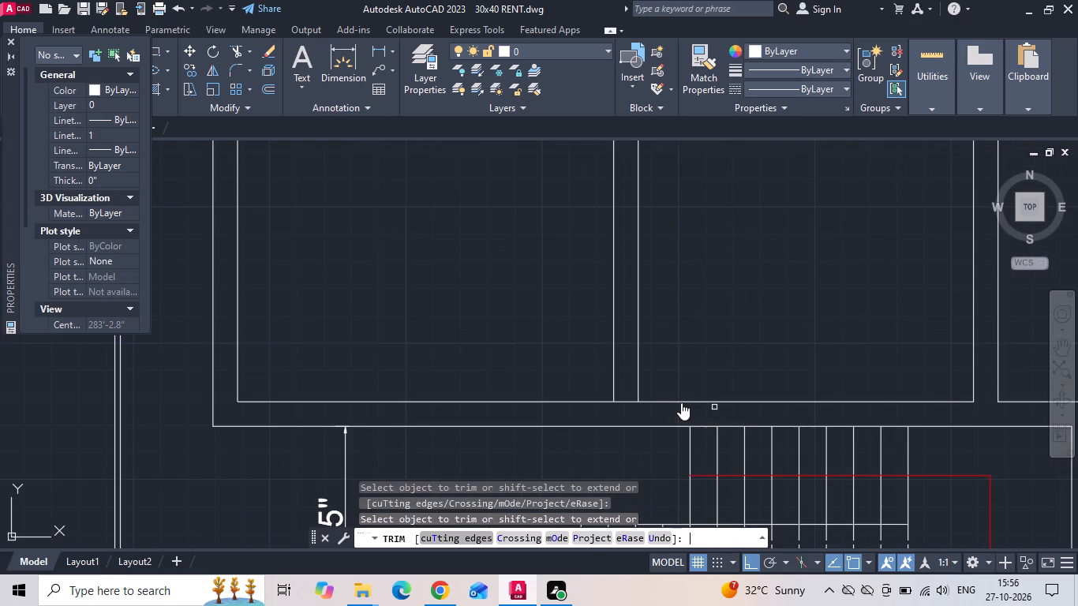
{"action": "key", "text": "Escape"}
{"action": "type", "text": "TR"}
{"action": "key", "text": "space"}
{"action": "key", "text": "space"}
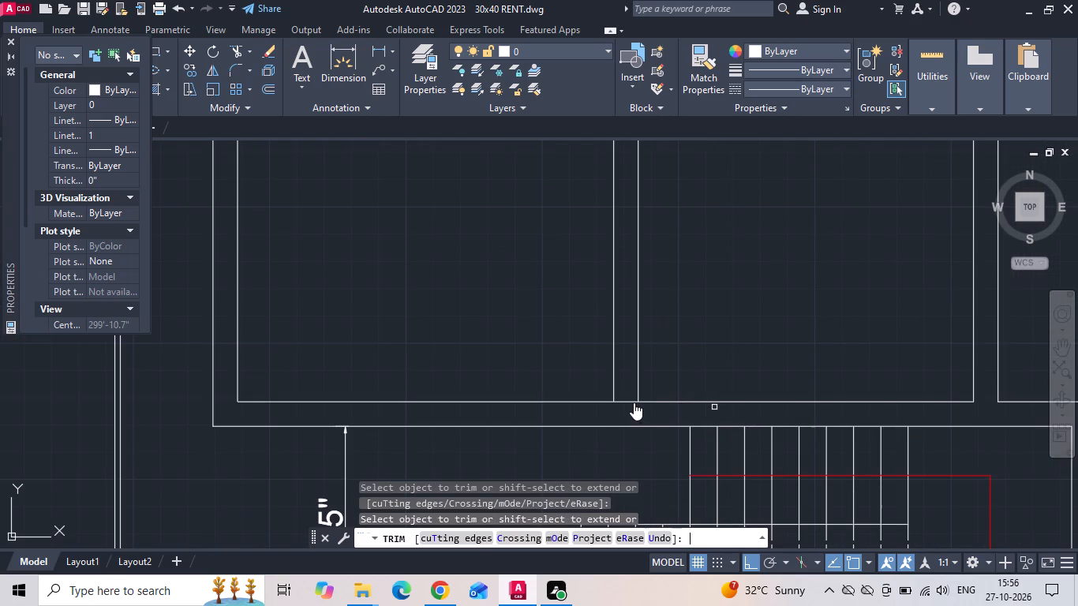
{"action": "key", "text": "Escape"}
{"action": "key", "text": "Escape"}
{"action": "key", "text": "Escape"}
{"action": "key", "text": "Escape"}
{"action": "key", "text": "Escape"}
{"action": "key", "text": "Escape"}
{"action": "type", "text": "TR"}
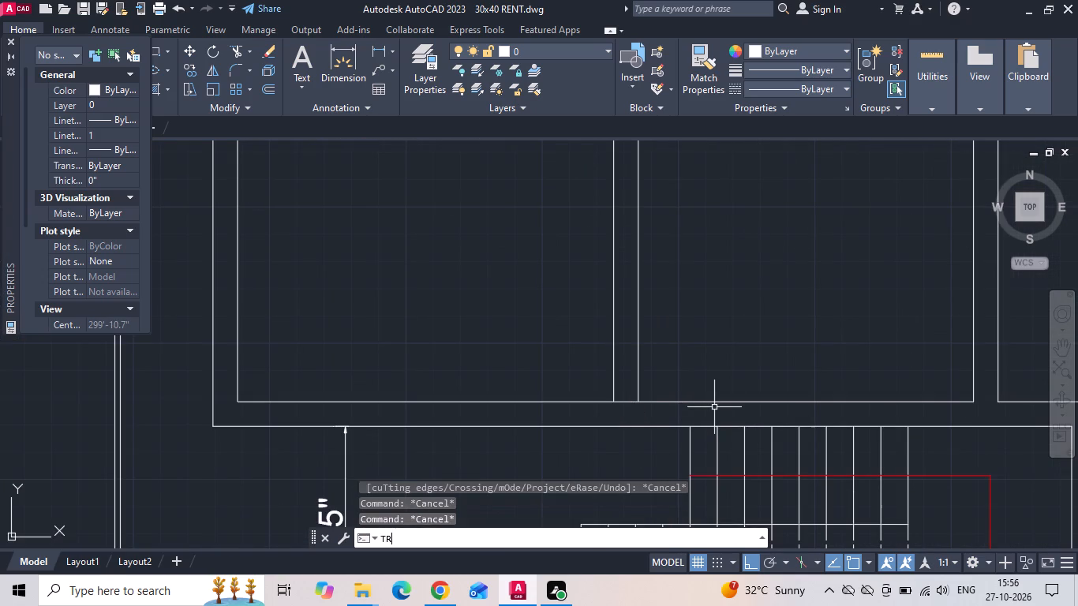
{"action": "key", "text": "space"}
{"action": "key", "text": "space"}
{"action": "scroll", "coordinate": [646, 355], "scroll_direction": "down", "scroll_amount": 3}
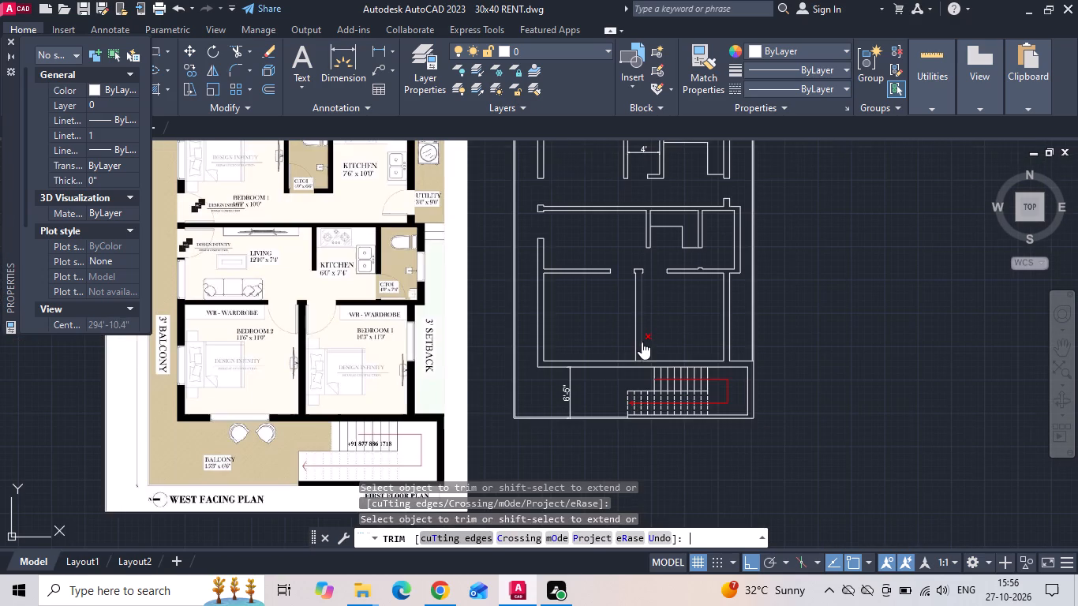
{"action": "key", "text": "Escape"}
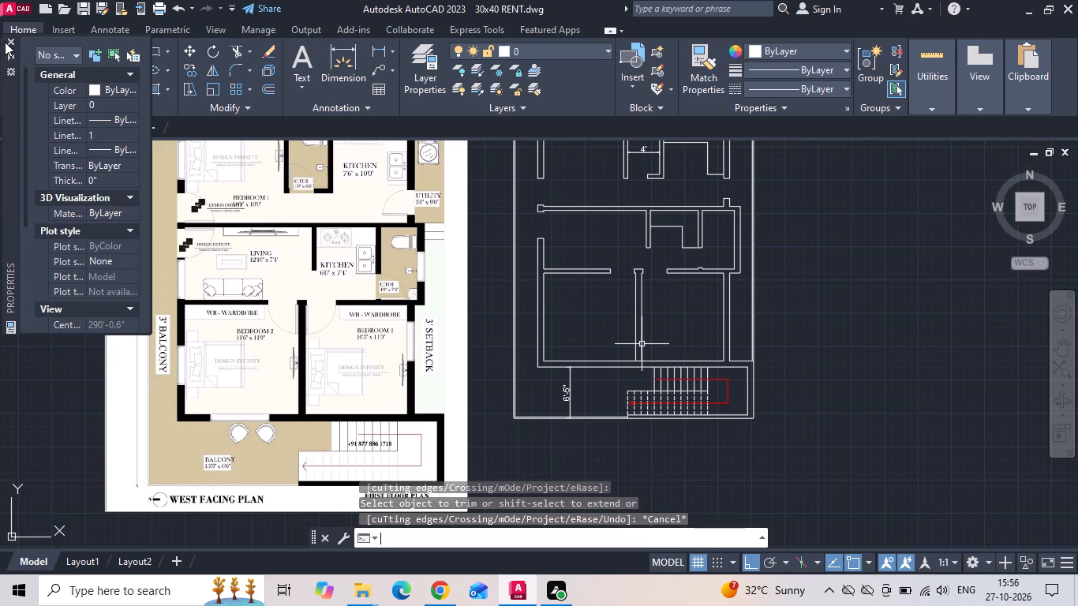
Close the Properties palette and save the drawing.
{"action": "left_click", "coordinate": [8, 38]}
{"action": "key", "text": "ctrl+s"}
Trim the lower wall's inner line between the two faces of the bedroom partition to open the wall junction.
{"action": "key", "text": "t"}
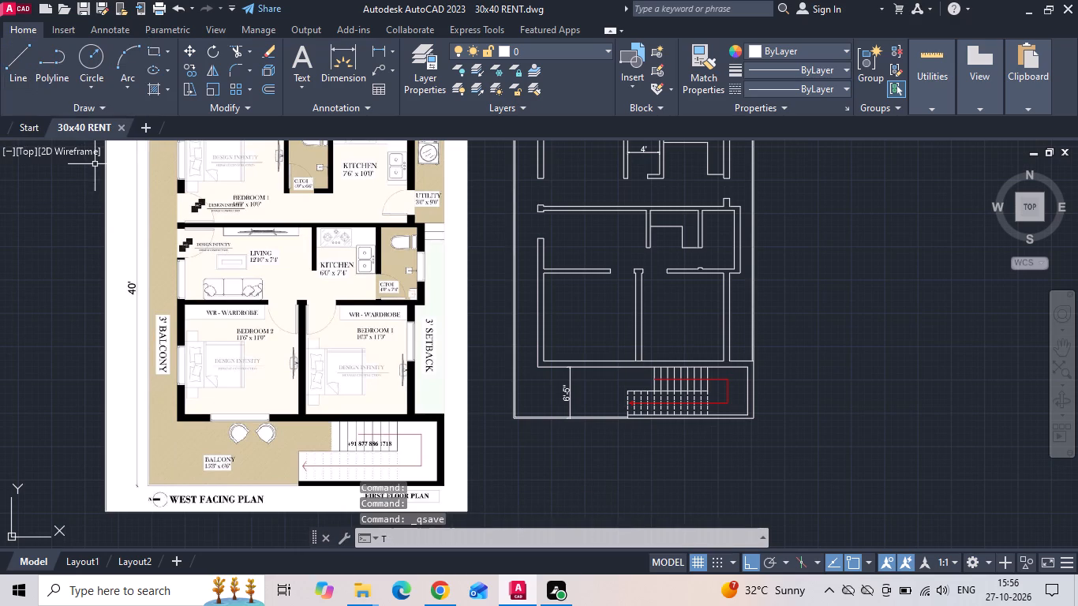
{"action": "key", "text": "r"}
{"action": "key", "text": "space"}
{"action": "key", "text": "space"}
{"action": "scroll", "coordinate": [663, 382], "scroll_direction": "up", "scroll_amount": 3}
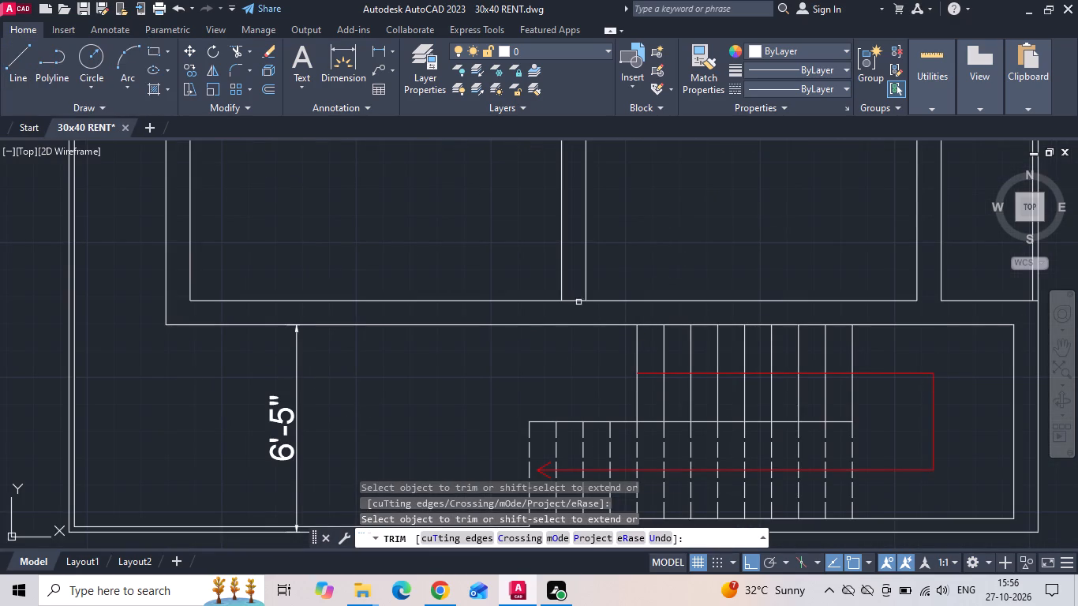
{"action": "left_click", "coordinate": [572, 300]}
{"action": "key", "text": "Escape"}
Measure the opening of Bedroom 2's balcony-side window on the reference image.
{"action": "scroll", "coordinate": [711, 288], "scroll_direction": "down", "scroll_amount": 1}
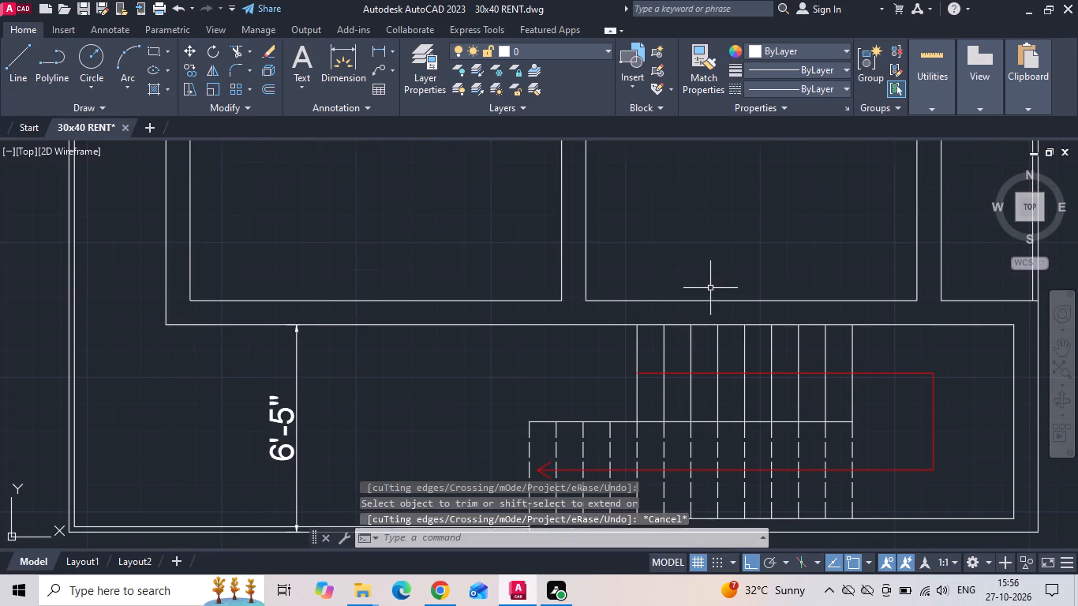
{"action": "scroll", "coordinate": [711, 288], "scroll_direction": "down", "scroll_amount": 2}
{"action": "middle_click_drag", "start_coordinate": [649, 385], "coordinate": [647, 398]}
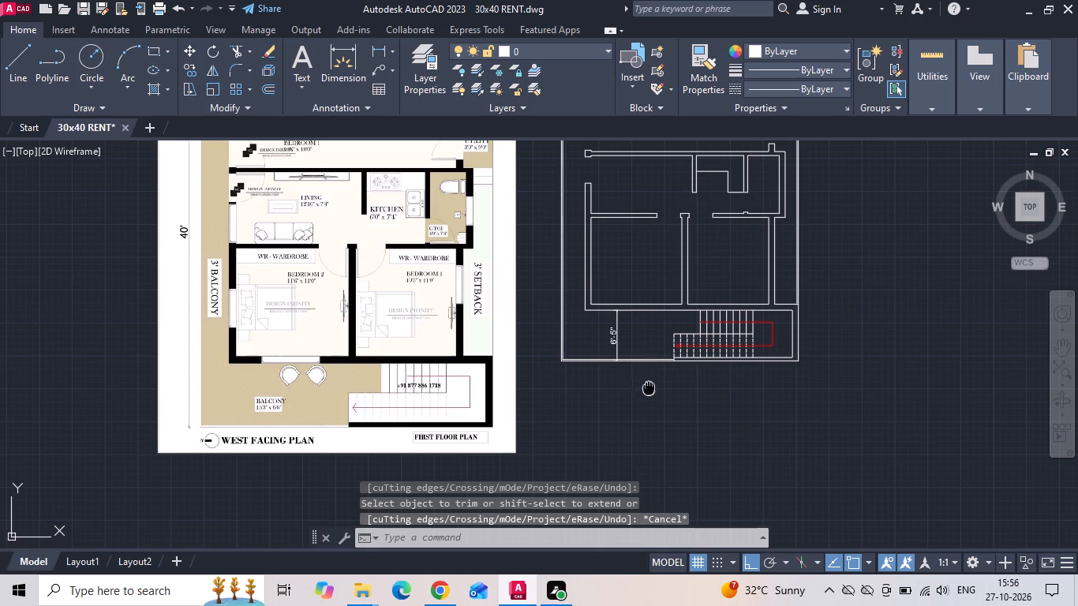
{"action": "middle_click_drag", "start_coordinate": [647, 398], "coordinate": [642, 443]}
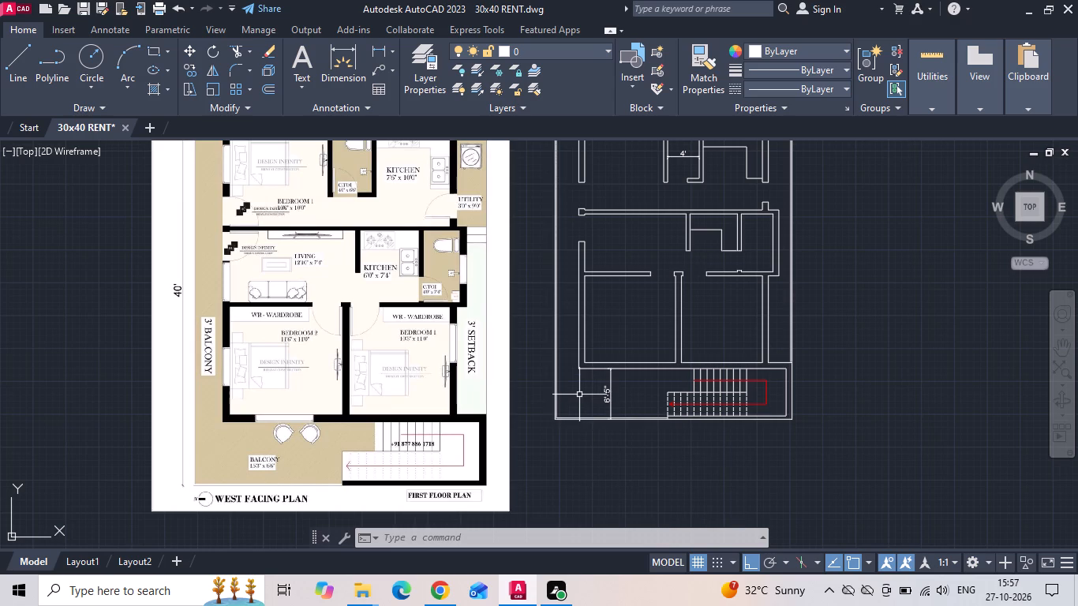
{"action": "left_click", "coordinate": [381, 46]}
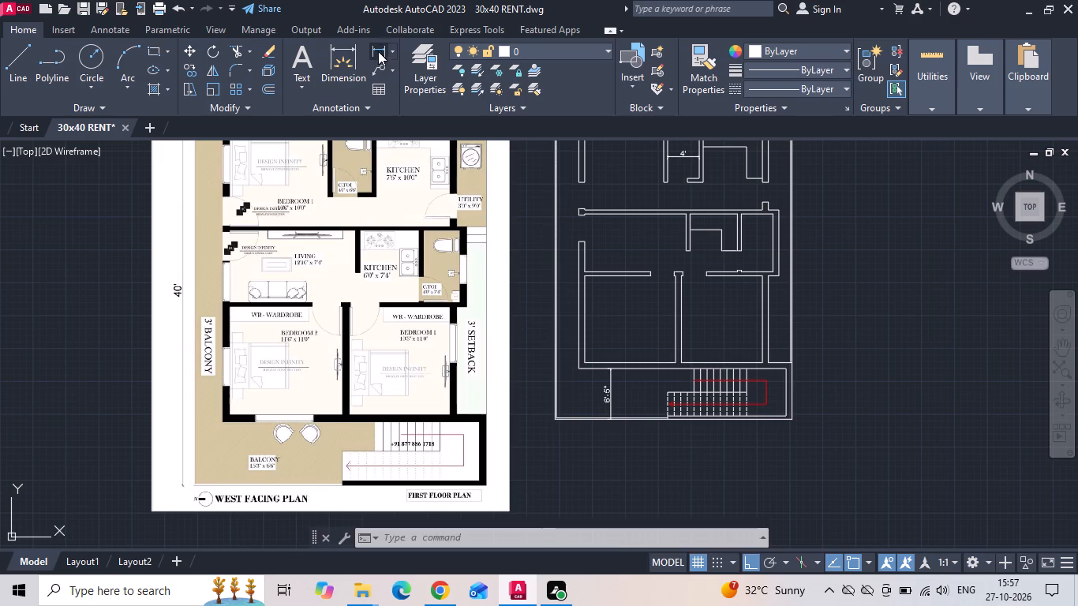
{"action": "scroll", "coordinate": [200, 373], "scroll_direction": "up", "scroll_amount": 2}
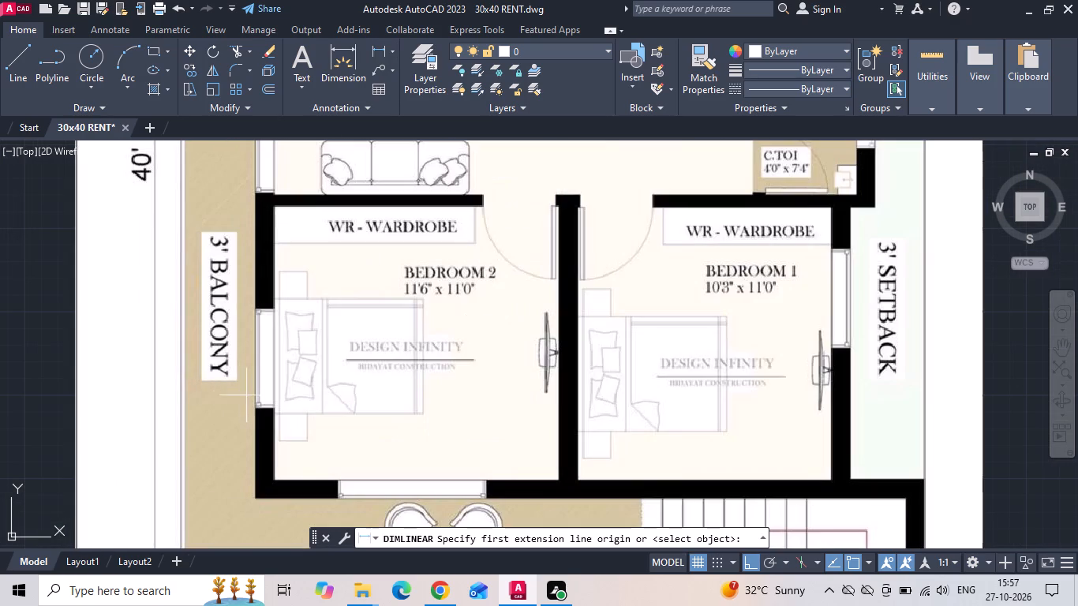
{"action": "left_click", "coordinate": [260, 407]}
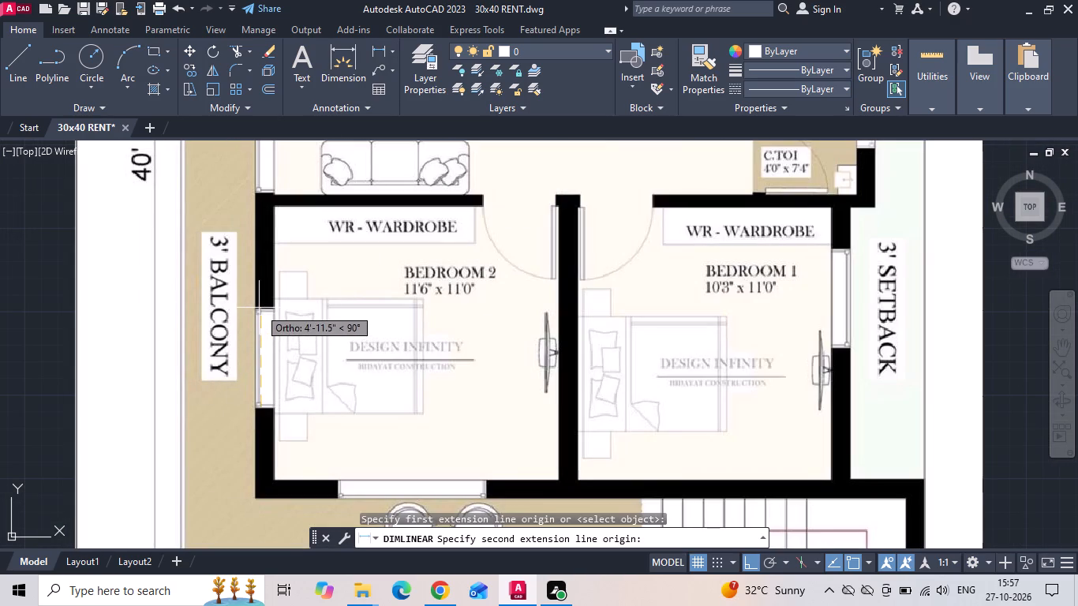
{"action": "key", "text": "Escape"}
Draw a line across the thickness of Bedroom 2's balcony-side wall at the midpoint of its inner face.
{"action": "scroll", "coordinate": [237, 302], "scroll_direction": "down", "scroll_amount": 3}
{"action": "scroll", "coordinate": [429, 283], "scroll_direction": "up", "scroll_amount": 1}
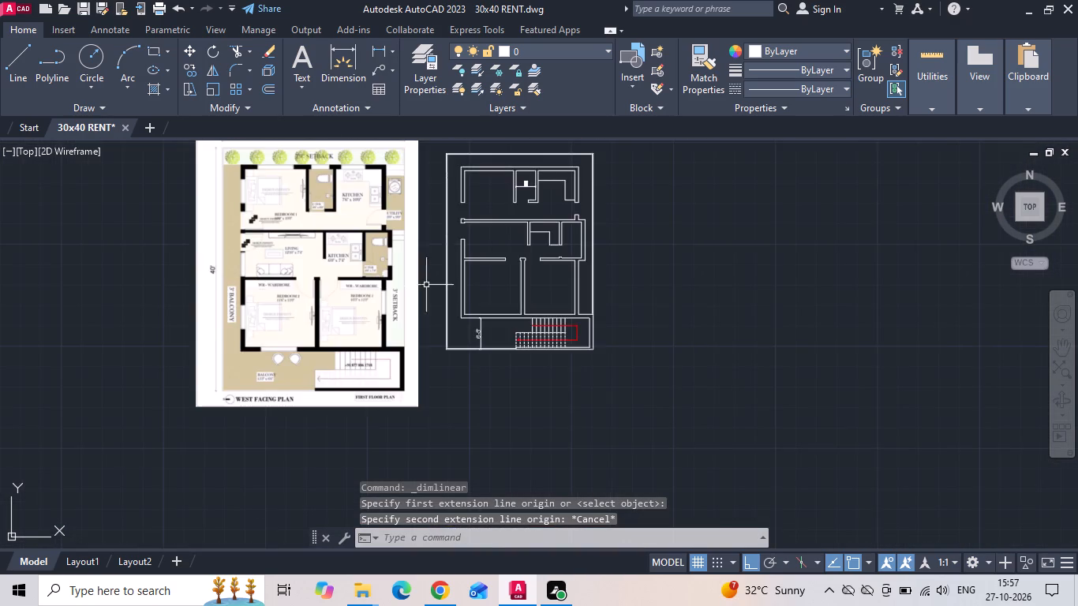
{"action": "middle_click_drag", "start_coordinate": [511, 287], "coordinate": [532, 291]}
{"action": "type", "text": "L"}
{"action": "key", "text": "space"}
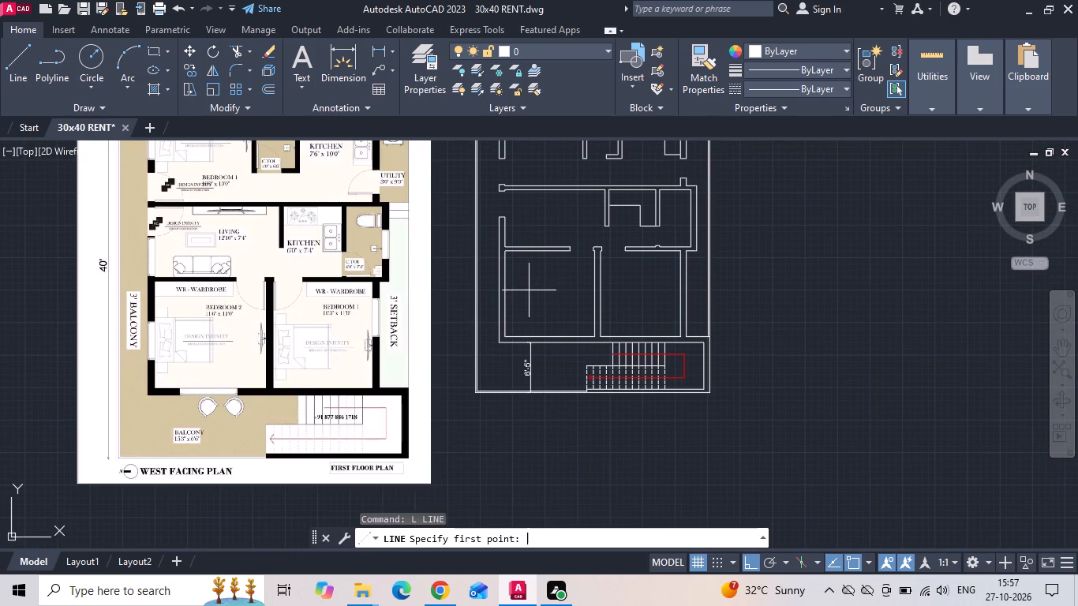
{"action": "scroll", "coordinate": [525, 302], "scroll_direction": "up", "scroll_amount": 1}
{"action": "left_click", "coordinate": [496, 293]}
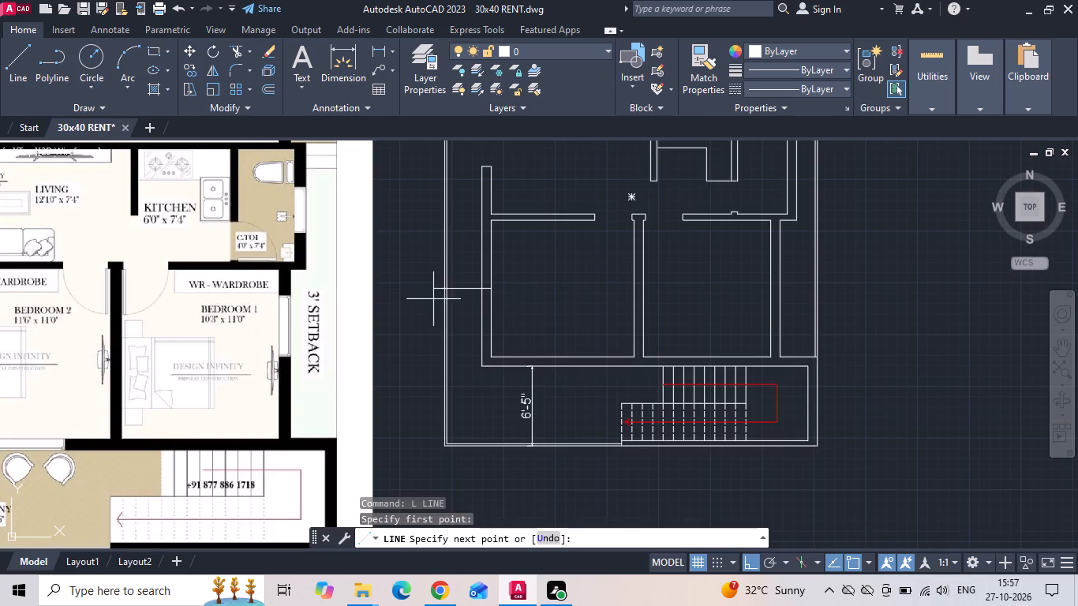
{"action": "scroll", "coordinate": [492, 282], "scroll_direction": "up", "scroll_amount": 3}
{"action": "left_click", "coordinate": [421, 306]}
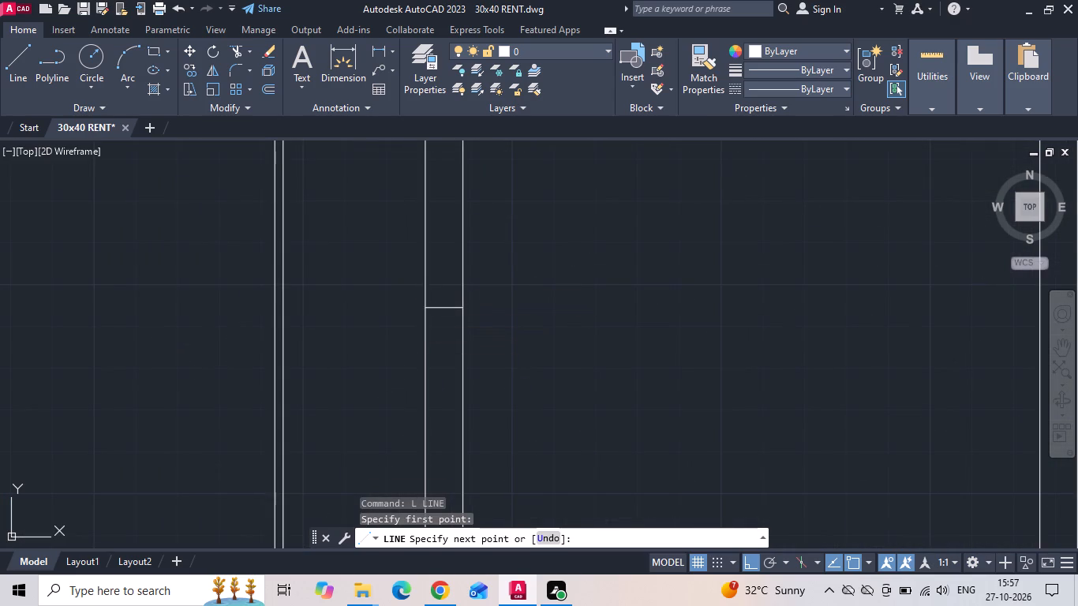
{"action": "key", "text": "Escape"}
Copy the line across Bedroom 2's outer wall 2' upward and 2' downward to mark the window's ends.
{"action": "left_click", "coordinate": [444, 307]}
{"action": "right_click", "coordinate": [444, 312]}
{"action": "left_click", "coordinate": [478, 309]}
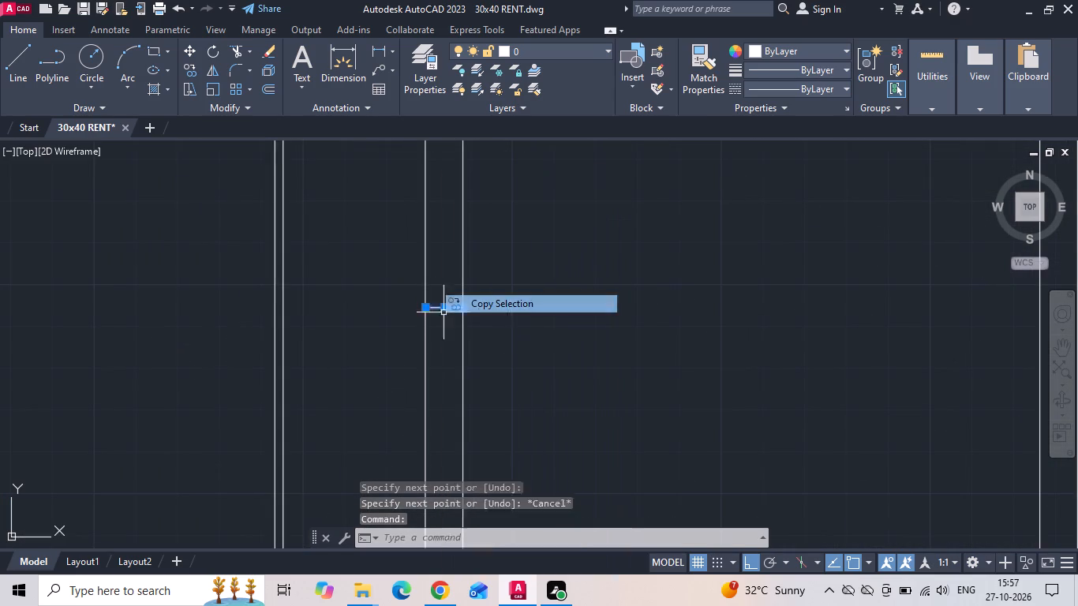
{"action": "left_click", "coordinate": [621, 343]}
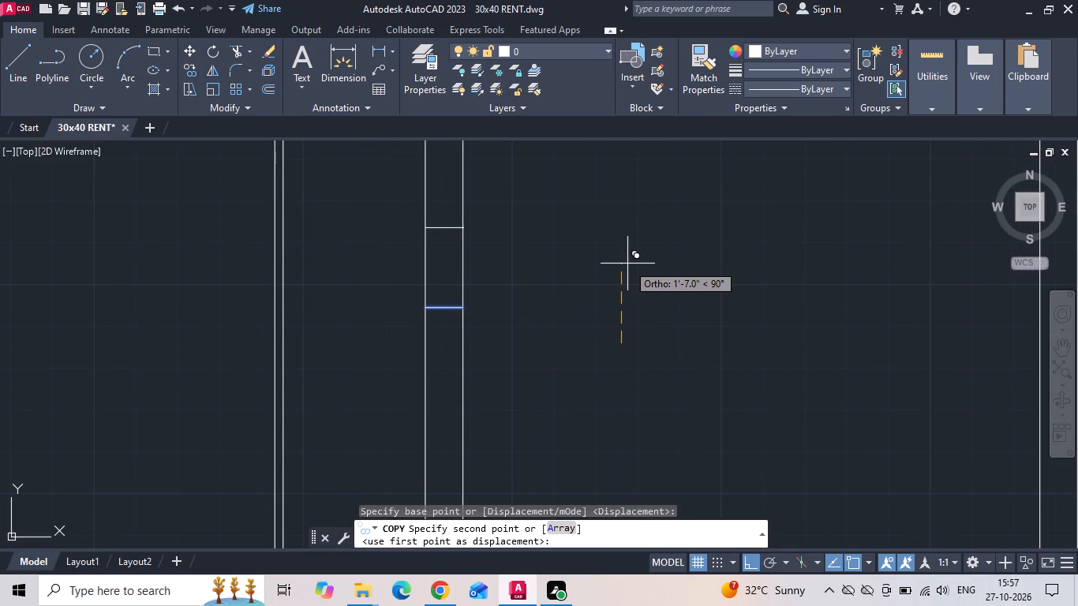
{"action": "type", "text": "2'"}
{"action": "key", "text": "Return"}
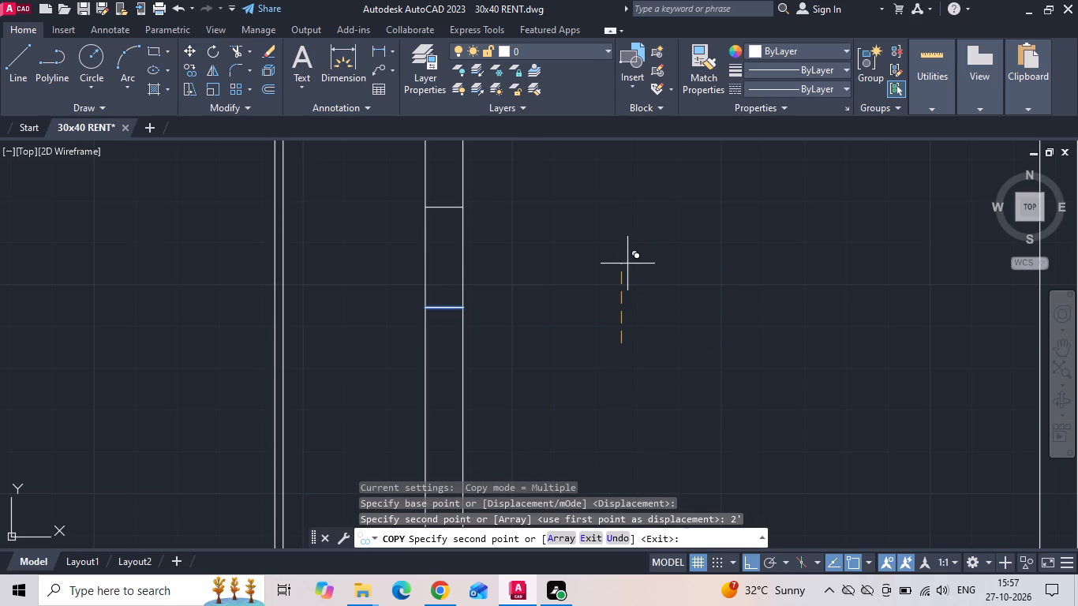
{"action": "type", "text": "2'"}
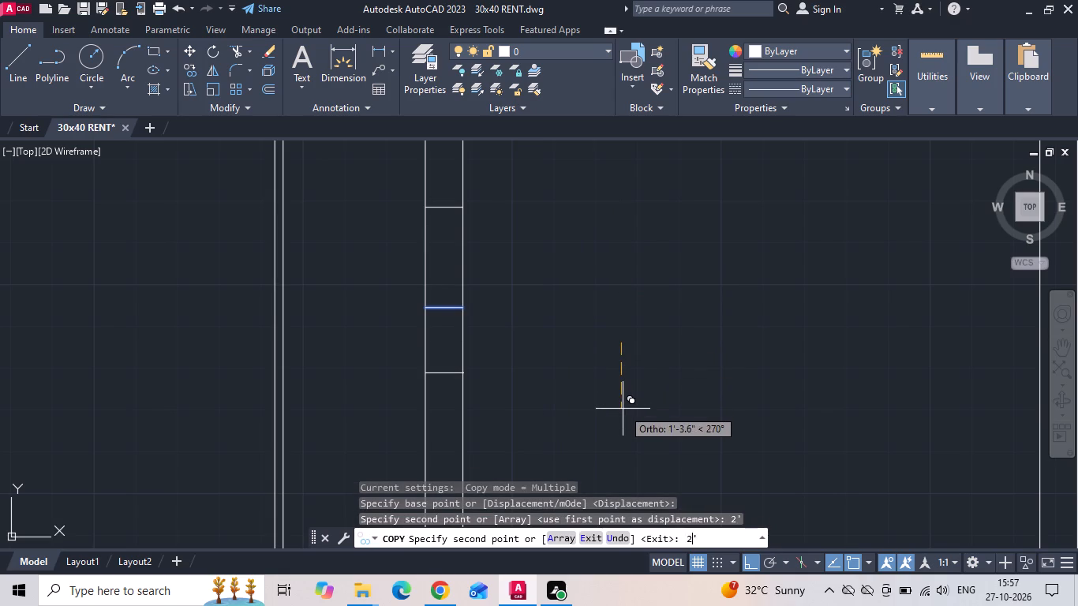
{"action": "key", "text": "Return"}
{"action": "key", "text": "Escape"}
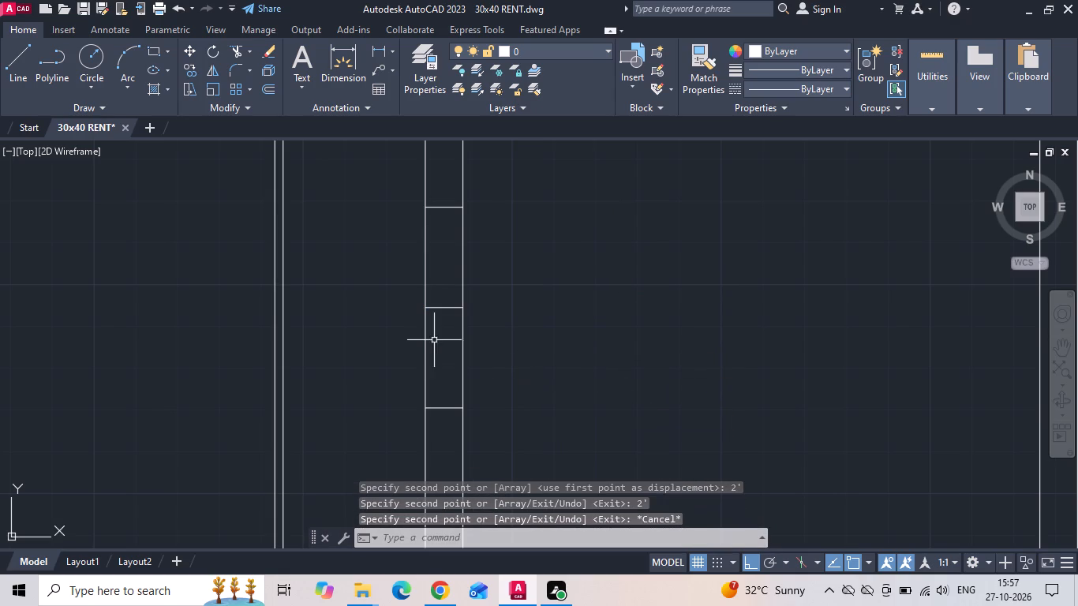
Delete the original middle line between the two window end lines in Bedroom 2's outer wall.
{"action": "left_click", "coordinate": [439, 311]}
{"action": "left_click", "coordinate": [439, 290]}
{"action": "key", "text": "Delete"}
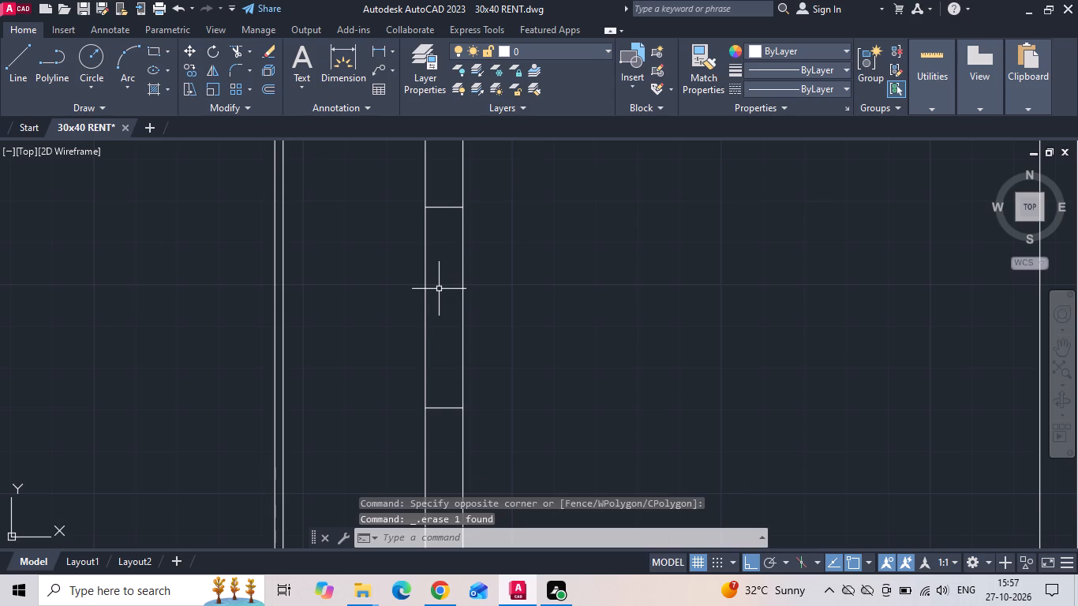
Copy Bedroom 2's two window end lines horizontally onto Bedroom 1's setback-side outer wall.
{"action": "scroll", "coordinate": [447, 297], "scroll_direction": "down", "scroll_amount": 2}
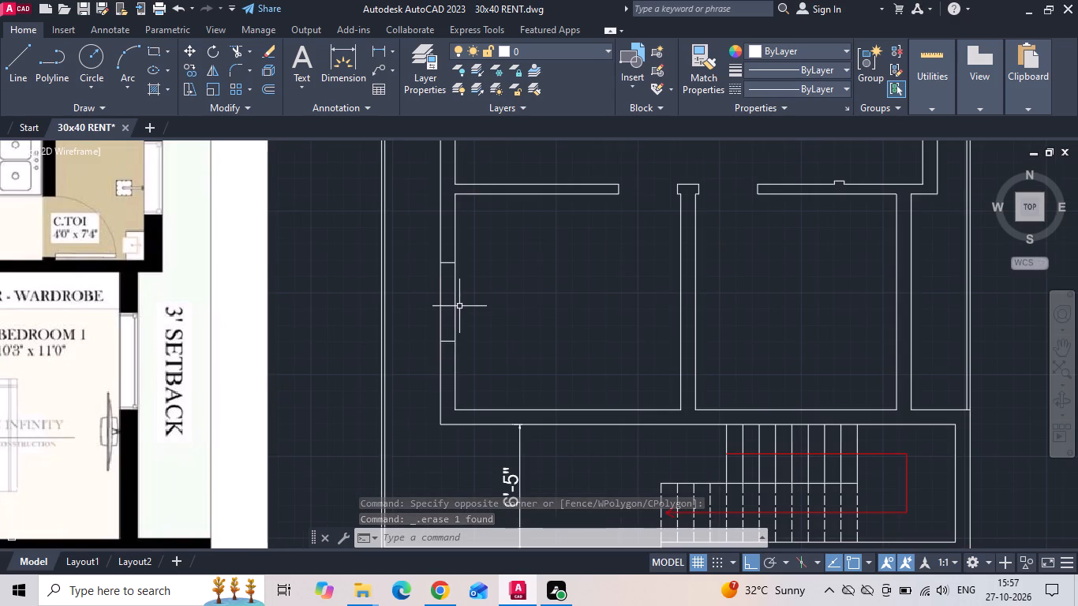
{"action": "scroll", "coordinate": [535, 350], "scroll_direction": "down", "scroll_amount": 1}
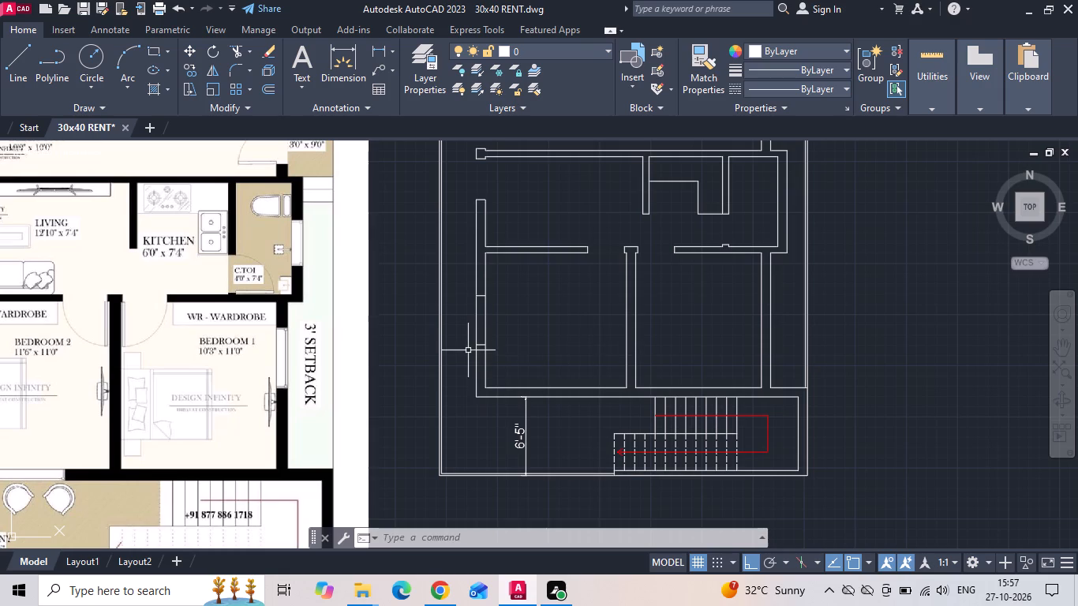
{"action": "left_click_drag", "start_coordinate": [468, 351], "coordinate": [478, 343]}
{"action": "left_click", "coordinate": [524, 280]}
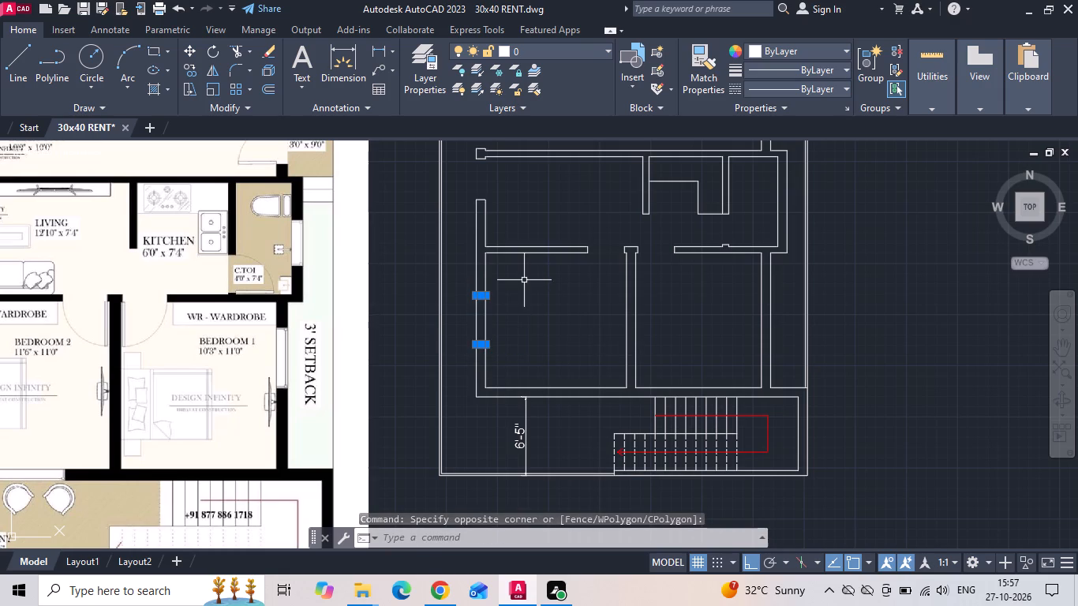
{"action": "right_click", "coordinate": [524, 280]}
{"action": "left_click", "coordinate": [546, 327]}
{"action": "scroll", "coordinate": [453, 296], "scroll_direction": "up", "scroll_amount": 3}
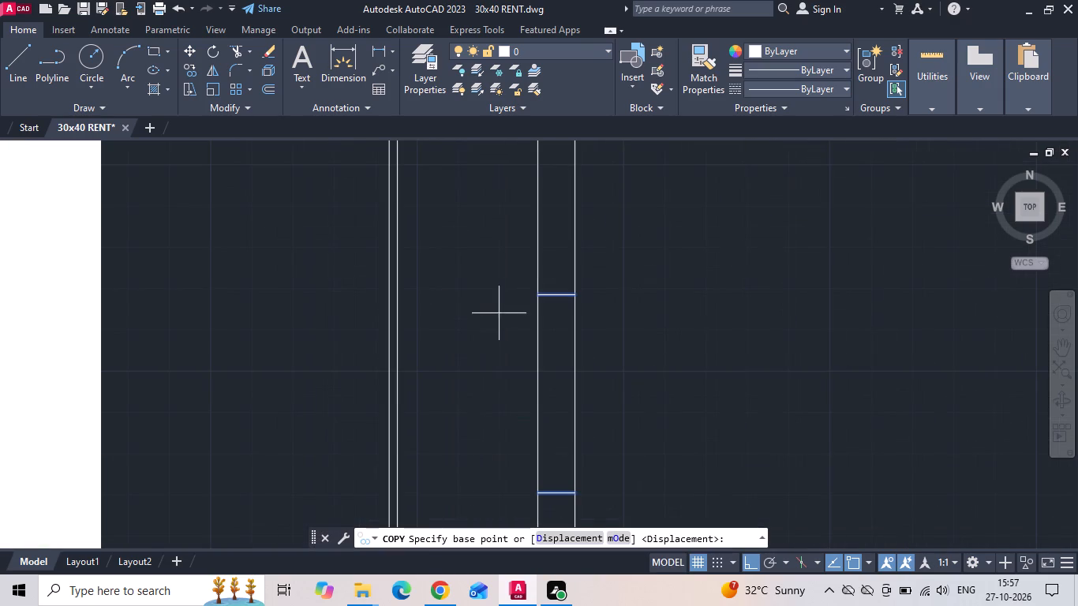
{"action": "left_click", "coordinate": [537, 298]}
{"action": "scroll", "coordinate": [506, 305], "scroll_direction": "down", "scroll_amount": 2}
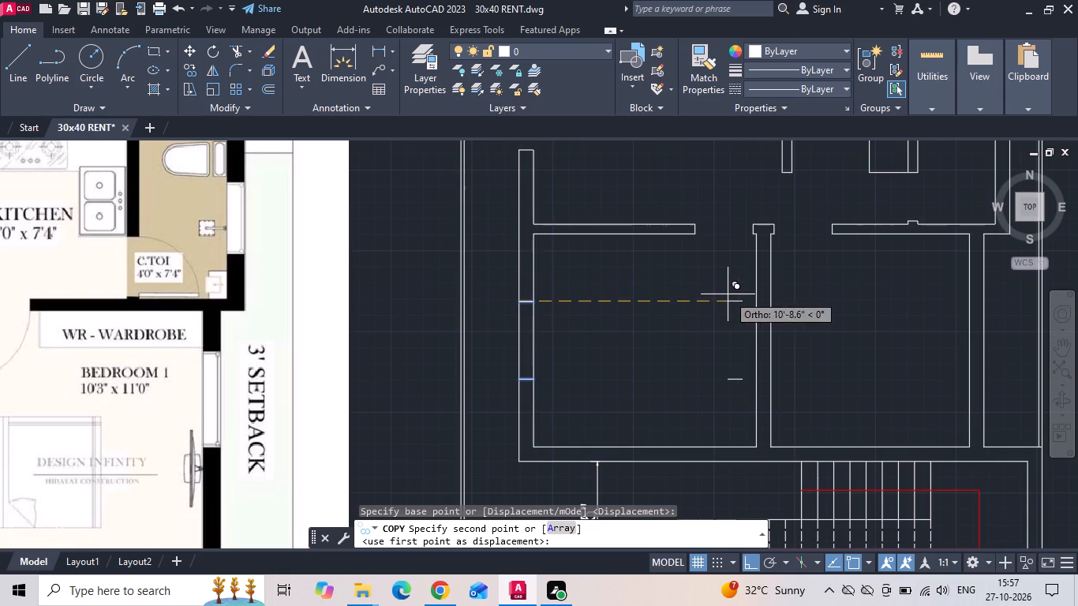
{"action": "middle_click_drag", "start_coordinate": [728, 294], "coordinate": [395, 297]}
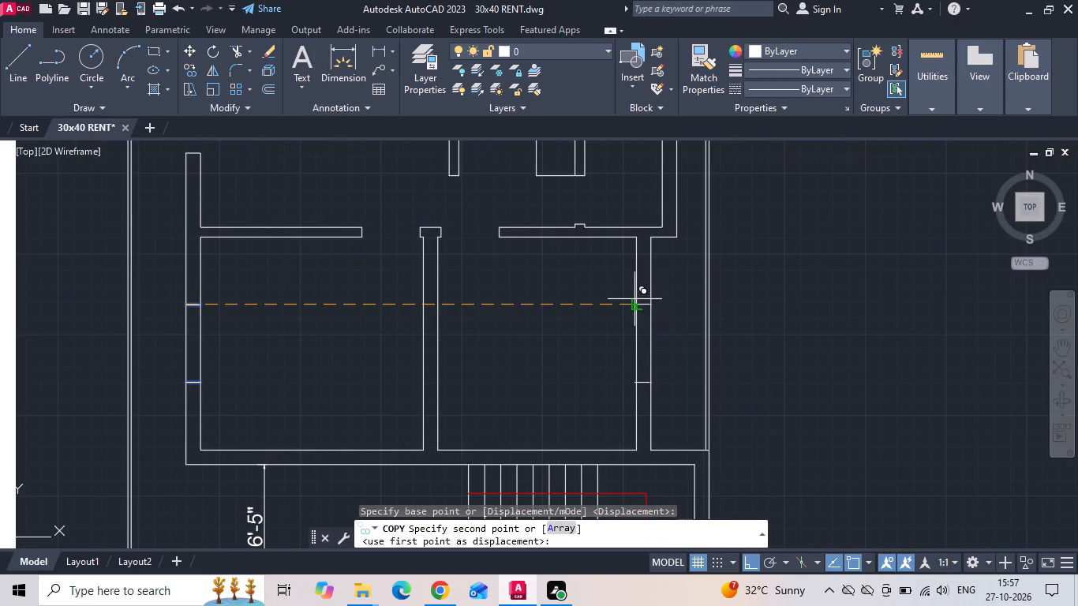
{"action": "left_click", "coordinate": [634, 302]}
{"action": "key", "text": "Escape"}
{"action": "left_click", "coordinate": [606, 307]}
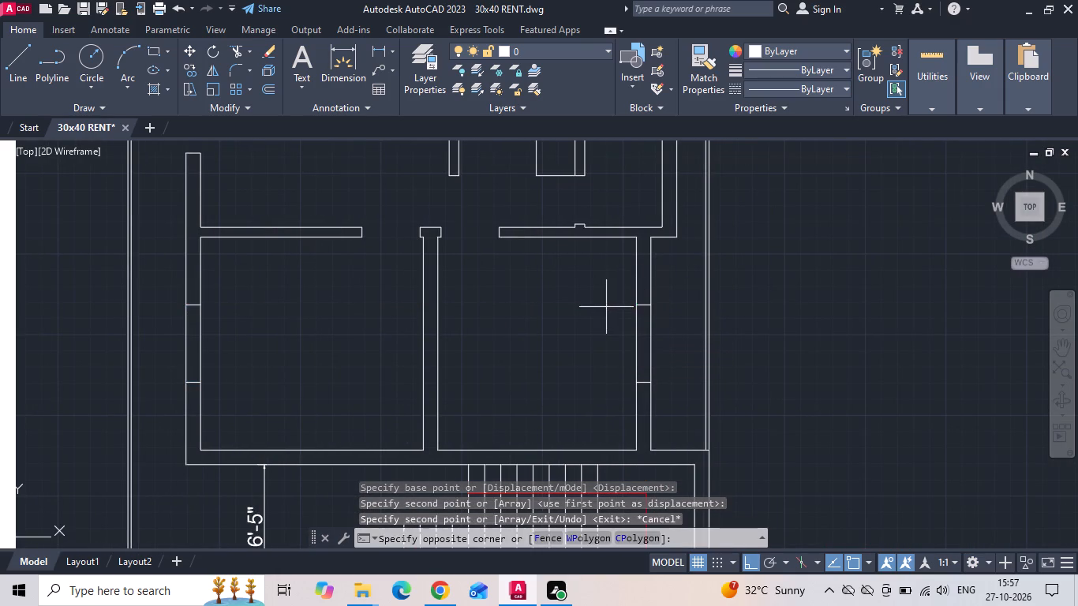
{"action": "key", "text": "Escape"}
Move the two window end lines in Bedroom 1's outer wall up by 12 inches.
{"action": "left_click_drag", "start_coordinate": [622, 292], "coordinate": [627, 301]}
{"action": "left_click", "coordinate": [688, 414]}
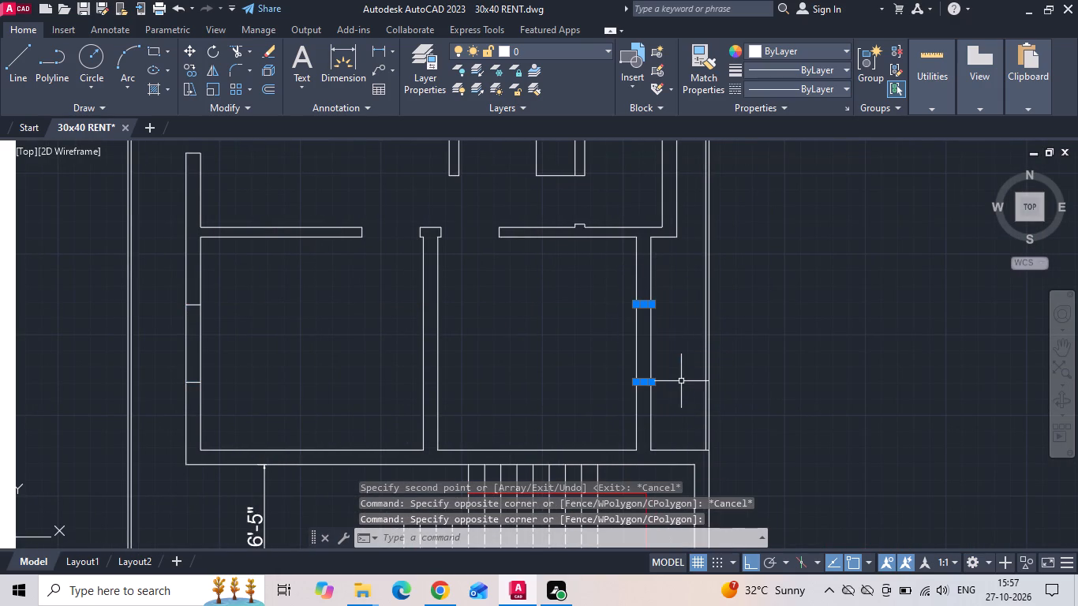
{"action": "right_click", "coordinate": [680, 380]}
{"action": "left_click", "coordinate": [729, 110]}
{"action": "left_click_drag", "start_coordinate": [824, 379], "coordinate": [814, 358]}
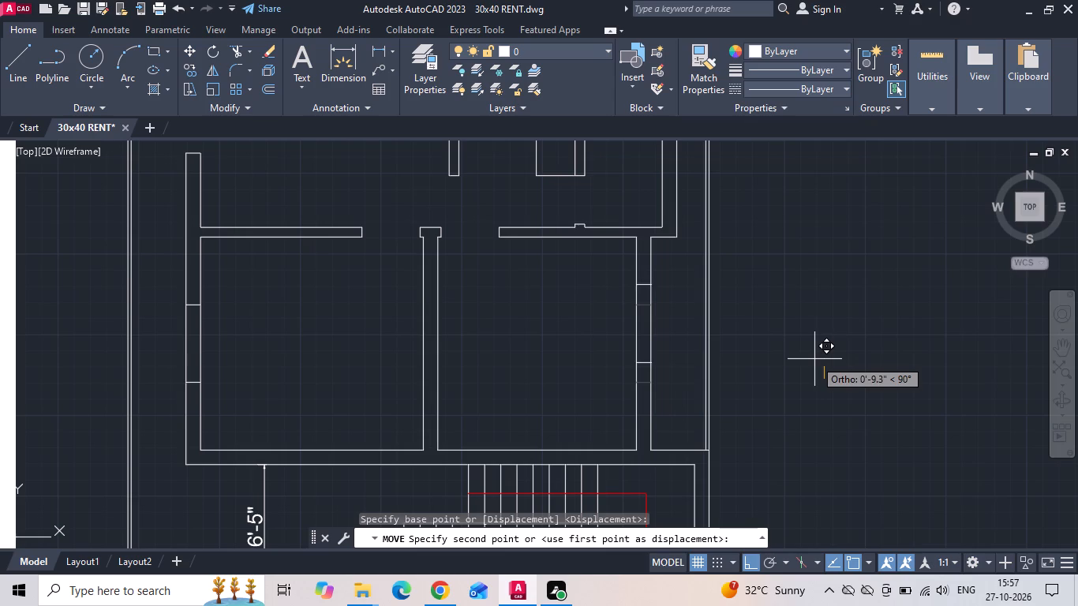
{"action": "type", "text": "12"}
{"action": "key", "text": "space"}
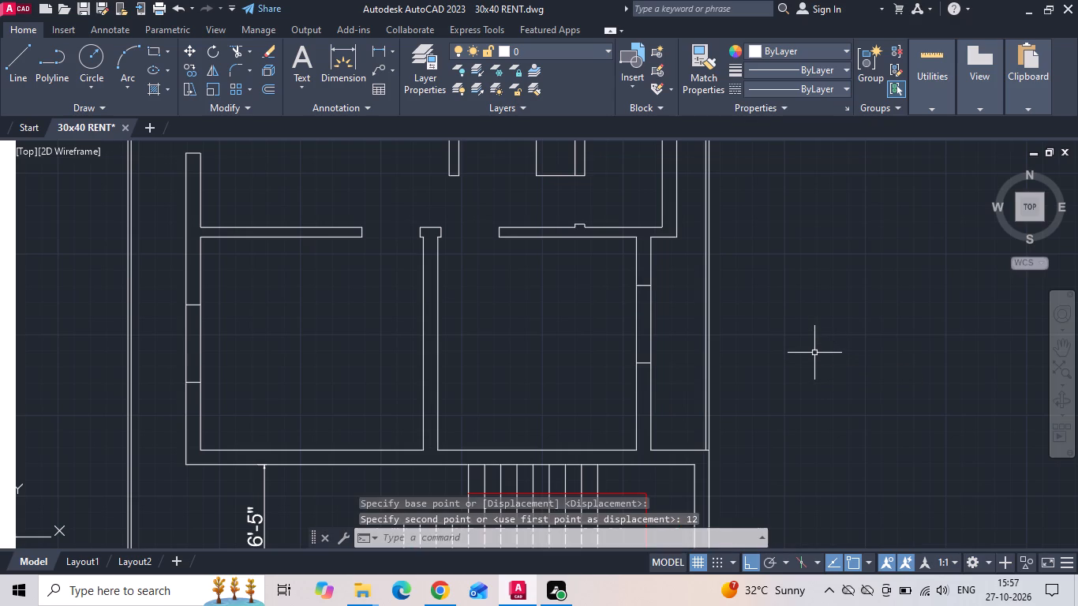
Move the two window end lines in Bedroom 1's setback-side outer wall up by another 12 inches.
{"action": "scroll", "coordinate": [798, 353], "scroll_direction": "down", "scroll_amount": 1}
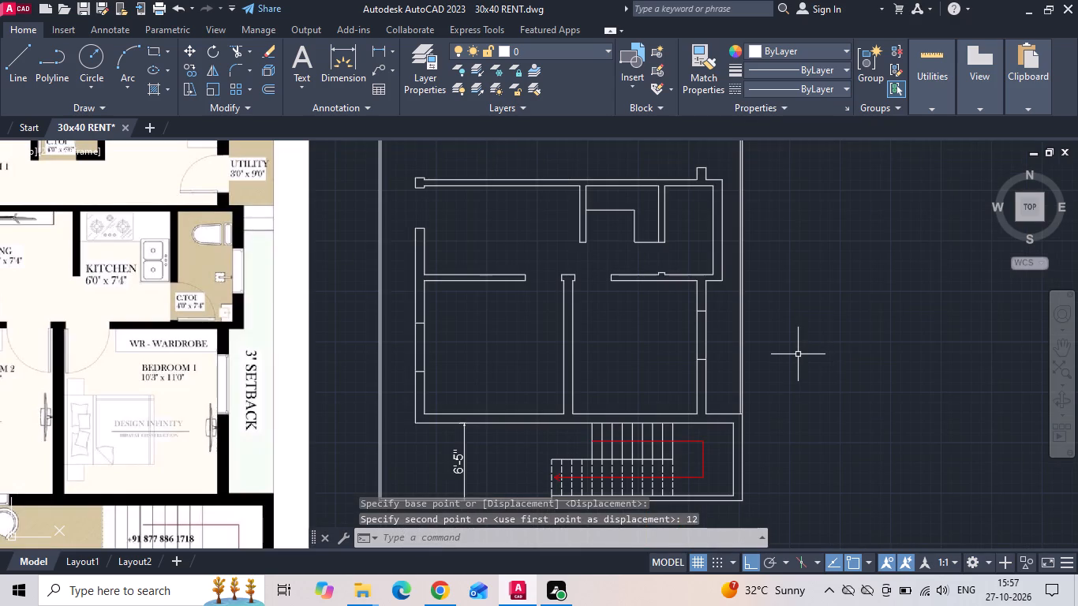
{"action": "left_click", "coordinate": [674, 305]}
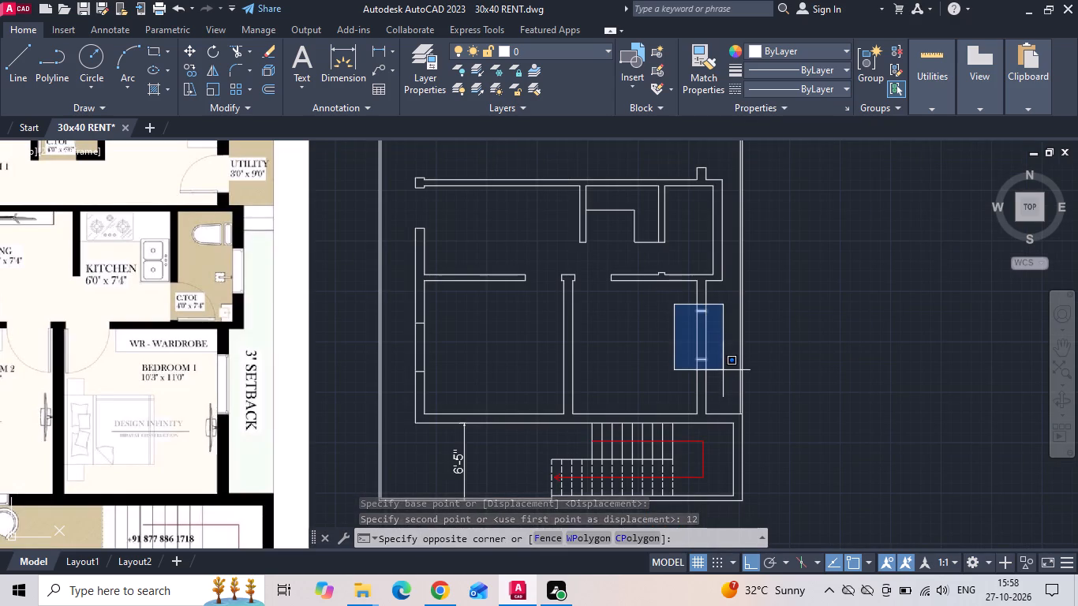
{"action": "left_click", "coordinate": [724, 376]}
{"action": "right_click", "coordinate": [724, 376]}
{"action": "left_click", "coordinate": [743, 305]}
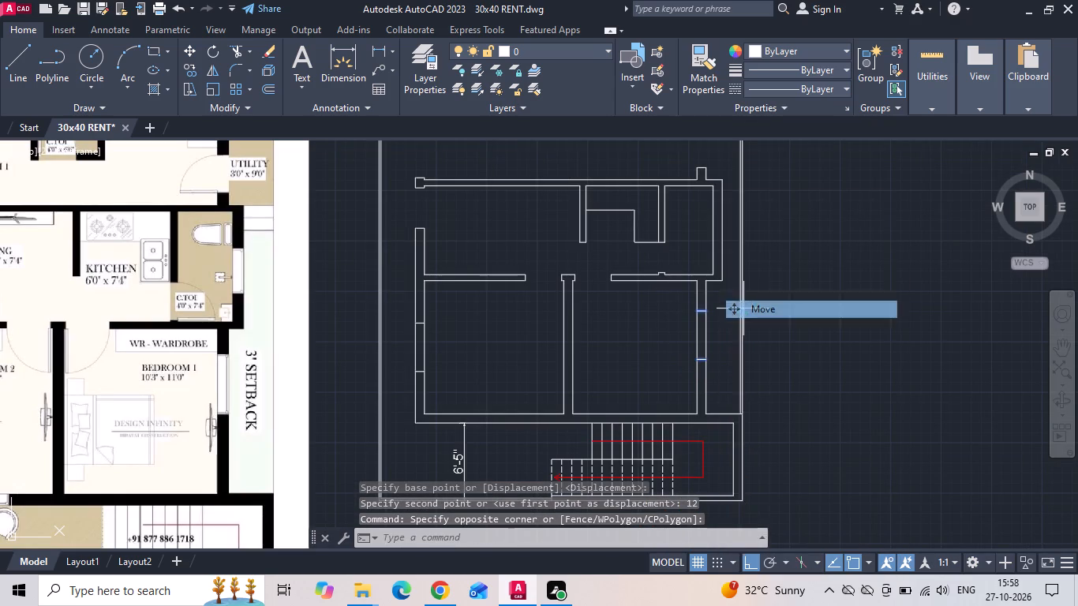
{"action": "scroll", "coordinate": [738, 320], "scroll_direction": "up", "scroll_amount": 1}
{"action": "left_click", "coordinate": [721, 343]}
{"action": "type", "text": "12"}
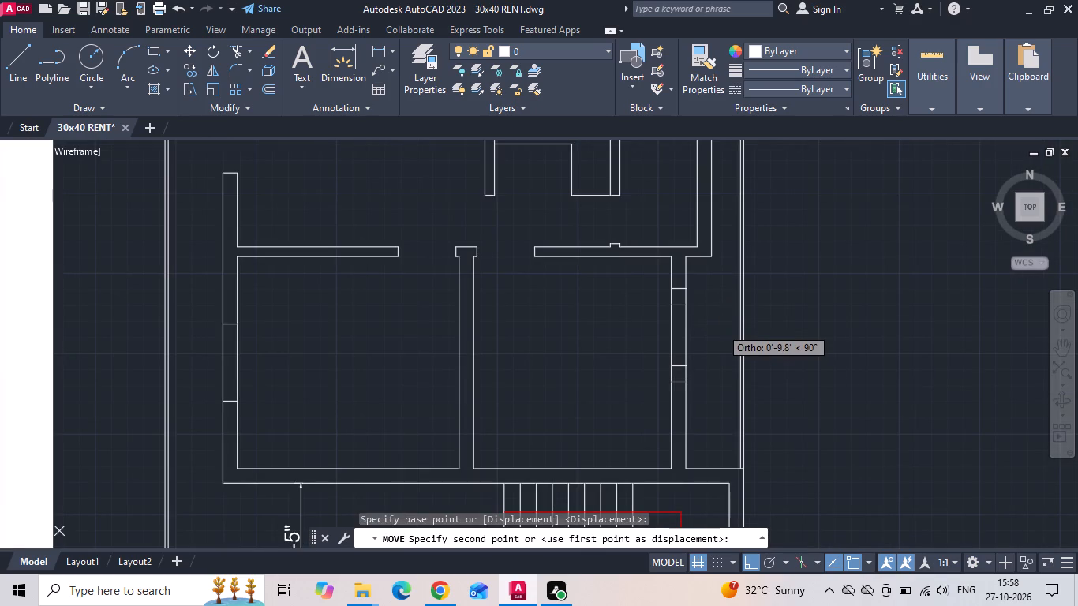
{"action": "key", "text": "space"}
Draw a line across the outer wall of the 4'0" x 7'4" toilet, starting at the midpoint of its inner face.
{"action": "scroll", "coordinate": [721, 327], "scroll_direction": "down", "scroll_amount": 1}
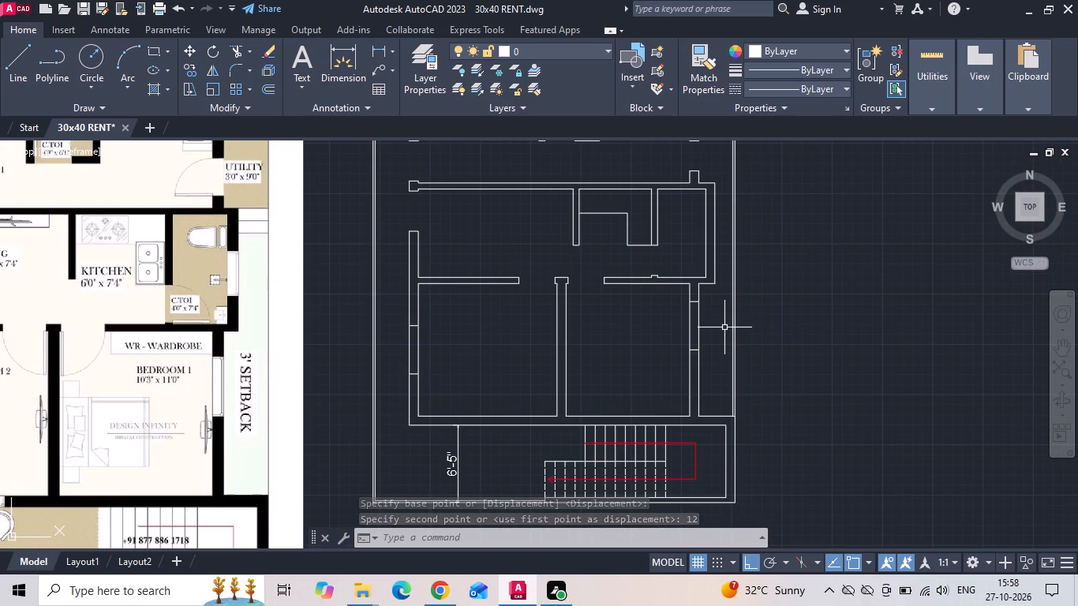
{"action": "scroll", "coordinate": [739, 358], "scroll_direction": "down", "scroll_amount": 1}
{"action": "scroll", "coordinate": [699, 291], "scroll_direction": "up", "scroll_amount": 1}
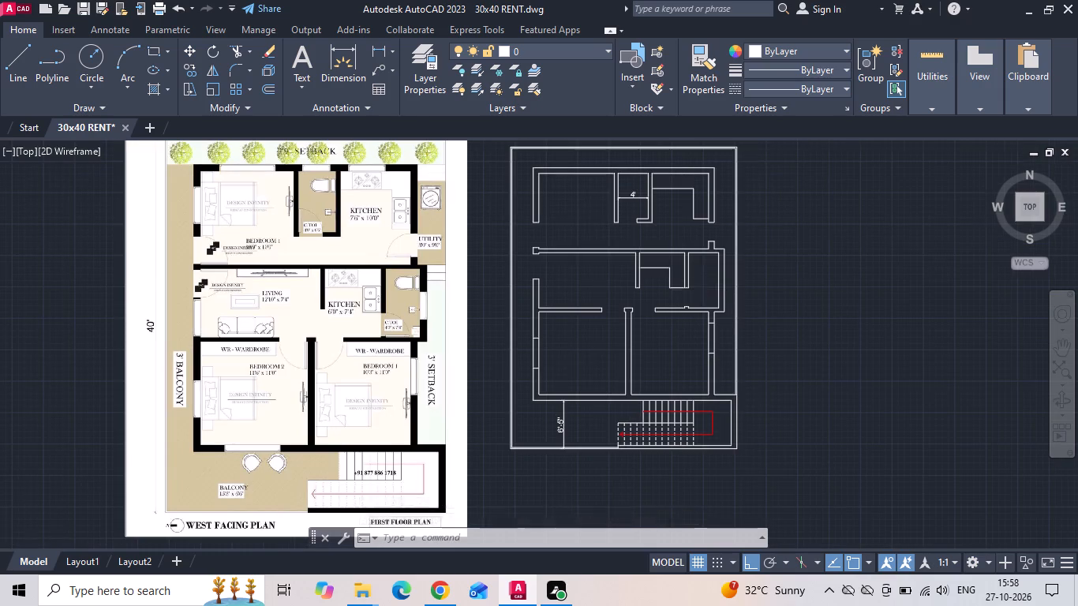
{"action": "scroll", "coordinate": [699, 290], "scroll_direction": "up", "scroll_amount": 1}
{"action": "middle_click", "coordinate": [684, 299]}
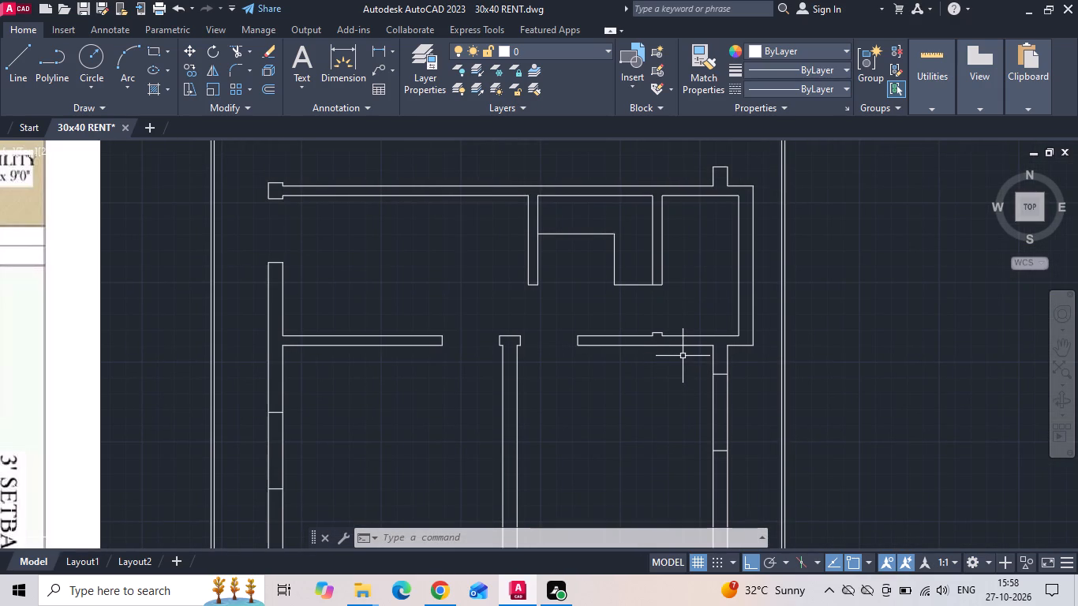
{"action": "key", "text": "l"}
{"action": "key", "text": "space"}
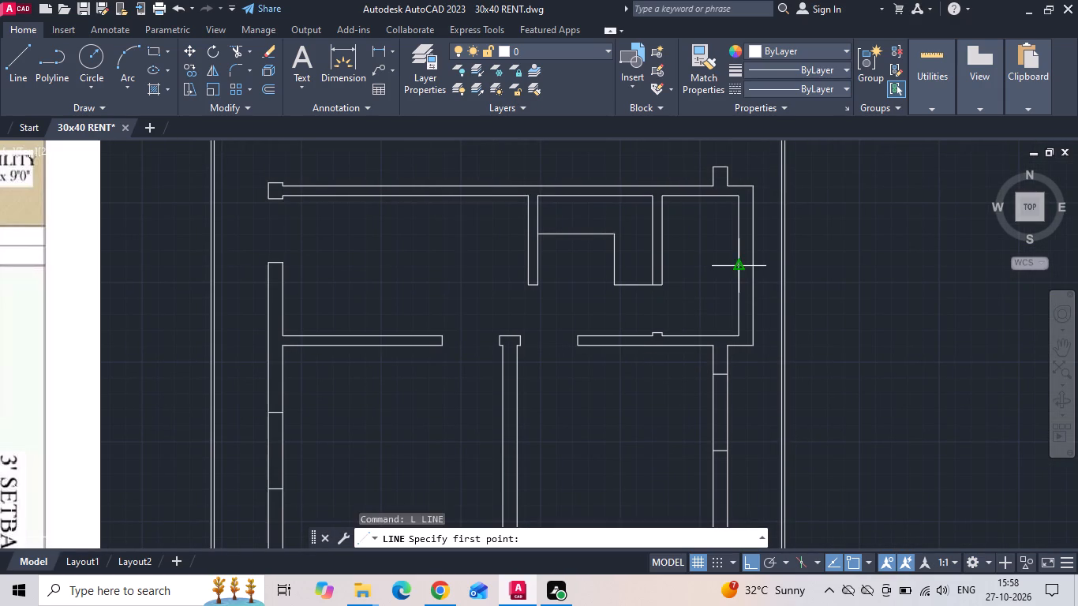
{"action": "left_click", "coordinate": [739, 271]}
{"action": "scroll", "coordinate": [760, 271], "scroll_direction": "up", "scroll_amount": 2}
{"action": "left_click", "coordinate": [742, 257]}
{"action": "key", "text": "Escape"}
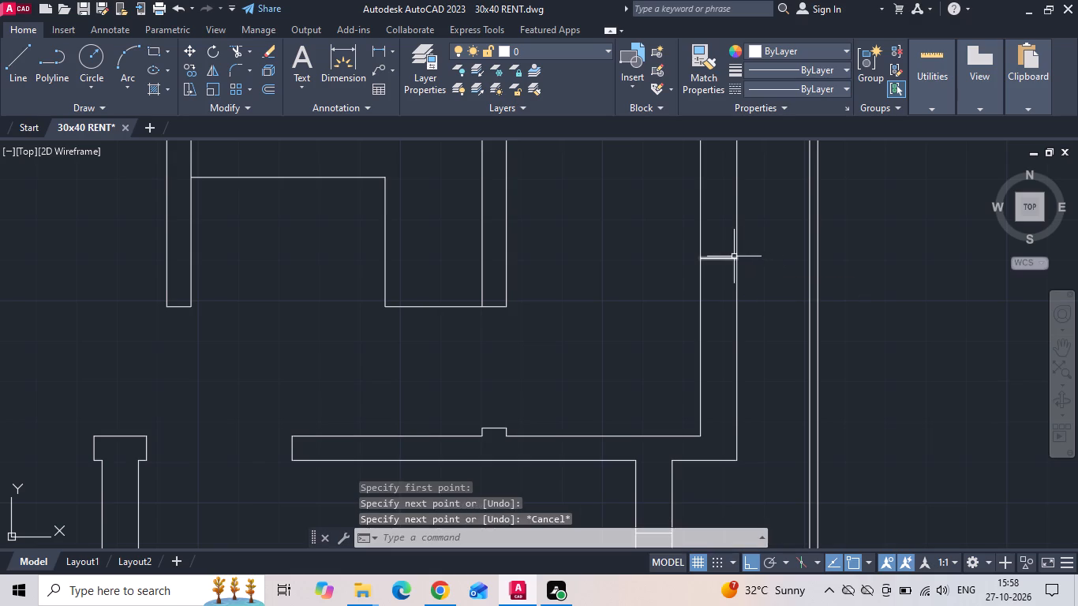
Move the new line across the toilet's outer wall up by 12 inches.
{"action": "left_click", "coordinate": [732, 257]}
{"action": "right_click", "coordinate": [730, 257]}
{"action": "left_click", "coordinate": [747, 288]}
{"action": "left_click_drag", "start_coordinate": [554, 353], "coordinate": [552, 343]}
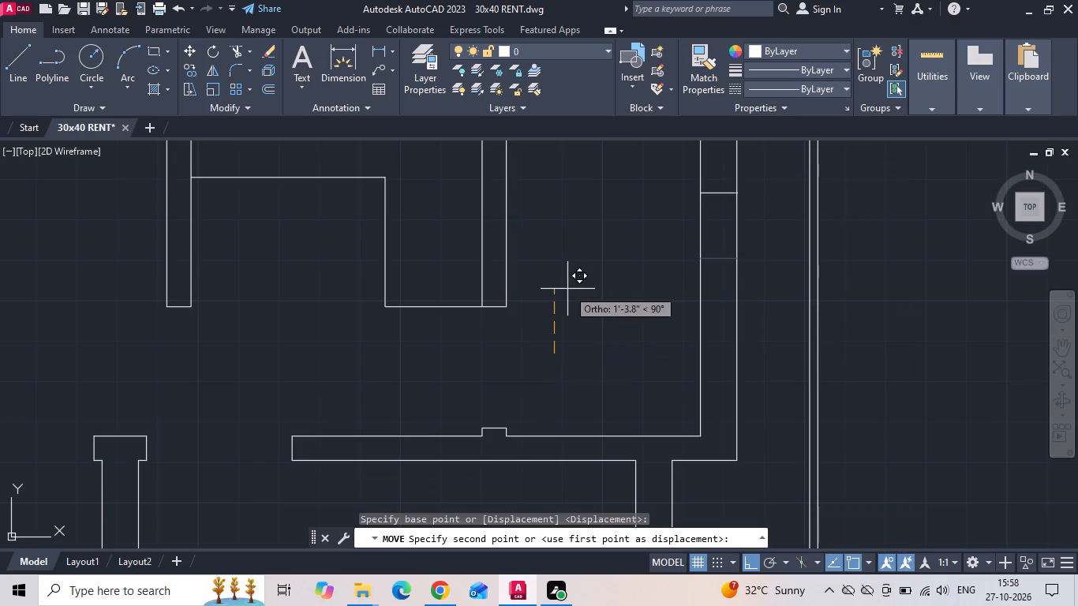
{"action": "type", "text": "12"}
{"action": "key", "text": "space"}
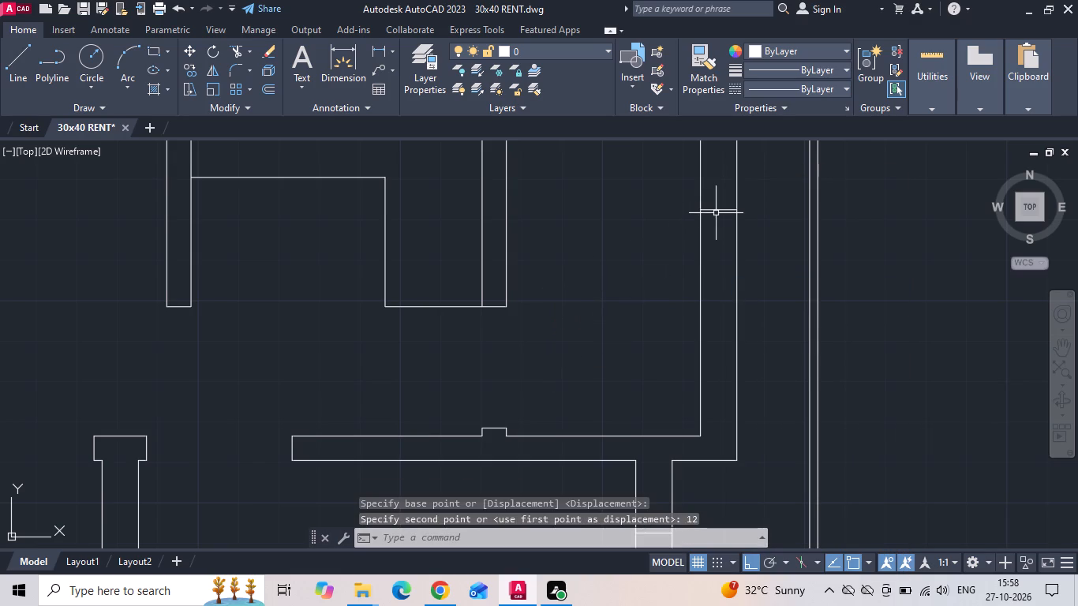
Copy the line in the toilet's outer wall 24 inches downward to mark the window's other end.
{"action": "left_click", "coordinate": [718, 212]}
{"action": "left_click", "coordinate": [716, 204]}
{"action": "right_click", "coordinate": [715, 204]}
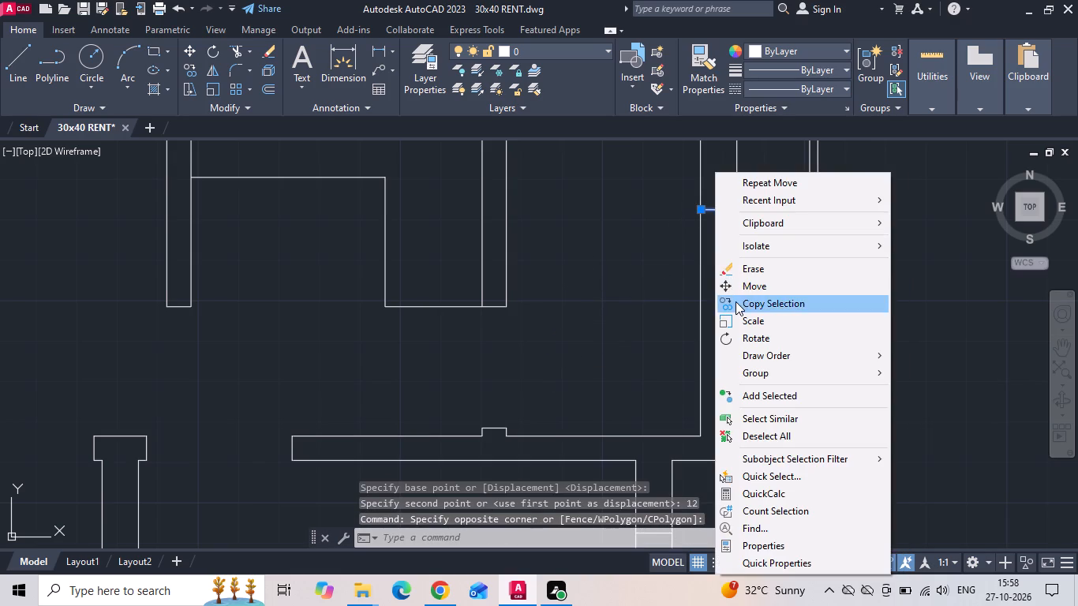
{"action": "left_click", "coordinate": [736, 301]}
{"action": "left_click_drag", "start_coordinate": [676, 292], "coordinate": [665, 359]}
{"action": "key", "text": "2"}
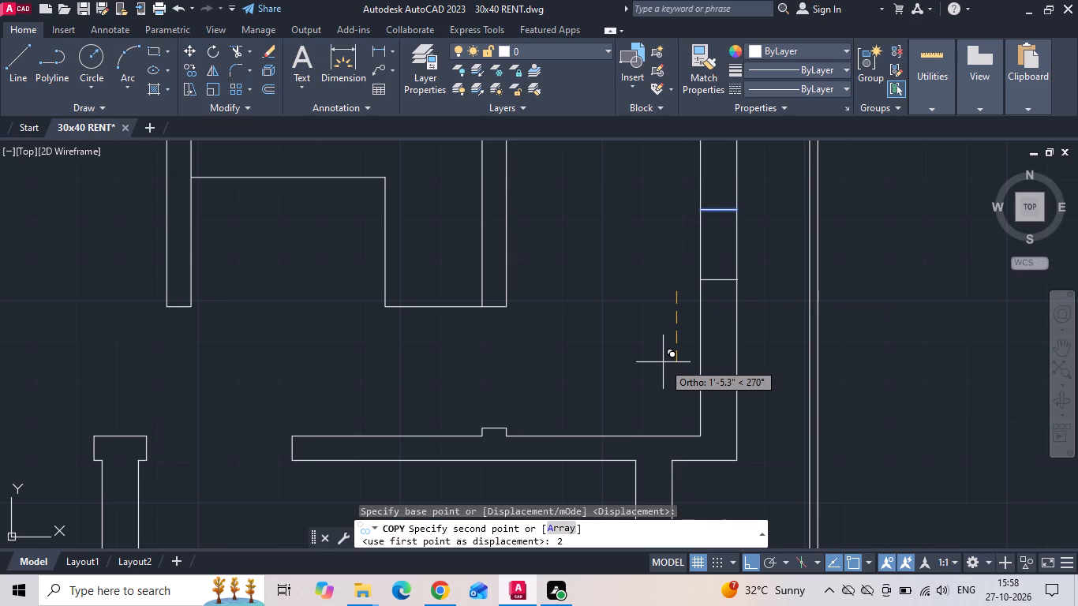
{"action": "key", "text": "4"}
{"action": "key", "text": "space"}
{"action": "key", "text": "Escape"}
Move the upper window end line in the 4'0" x 7'4" toilet's outer wall up by 6 inches.
{"action": "scroll", "coordinate": [666, 366], "scroll_direction": "down", "scroll_amount": 3}
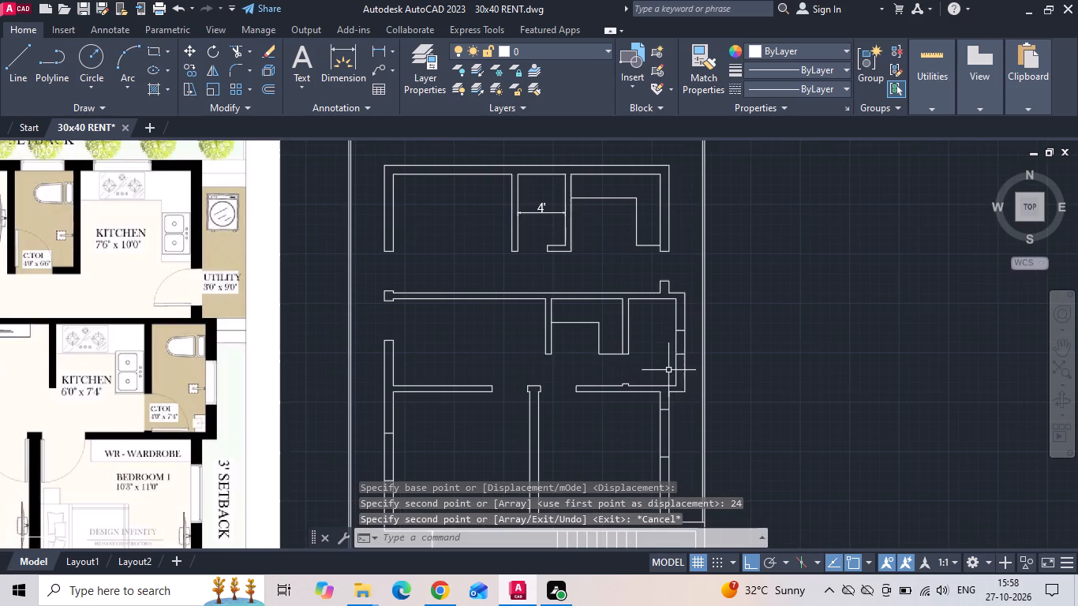
{"action": "middle_click_drag", "start_coordinate": [611, 335], "coordinate": [688, 410]}
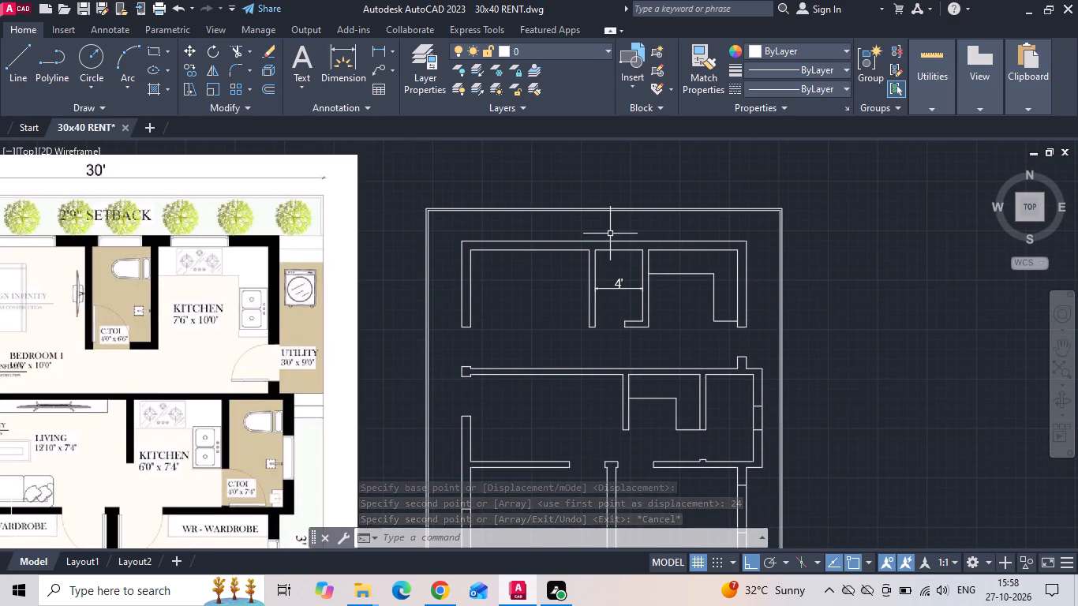
{"action": "middle_click_drag", "start_coordinate": [599, 336], "coordinate": [552, 234]}
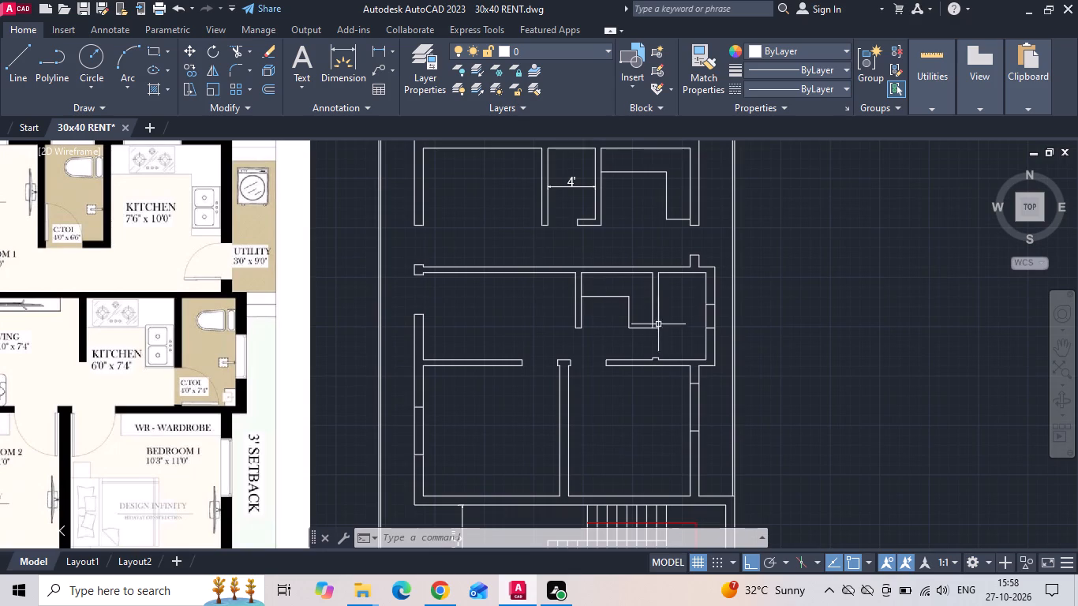
{"action": "scroll", "coordinate": [716, 354], "scroll_direction": "down", "scroll_amount": 1}
{"action": "scroll", "coordinate": [627, 218], "scroll_direction": "up", "scroll_amount": 1}
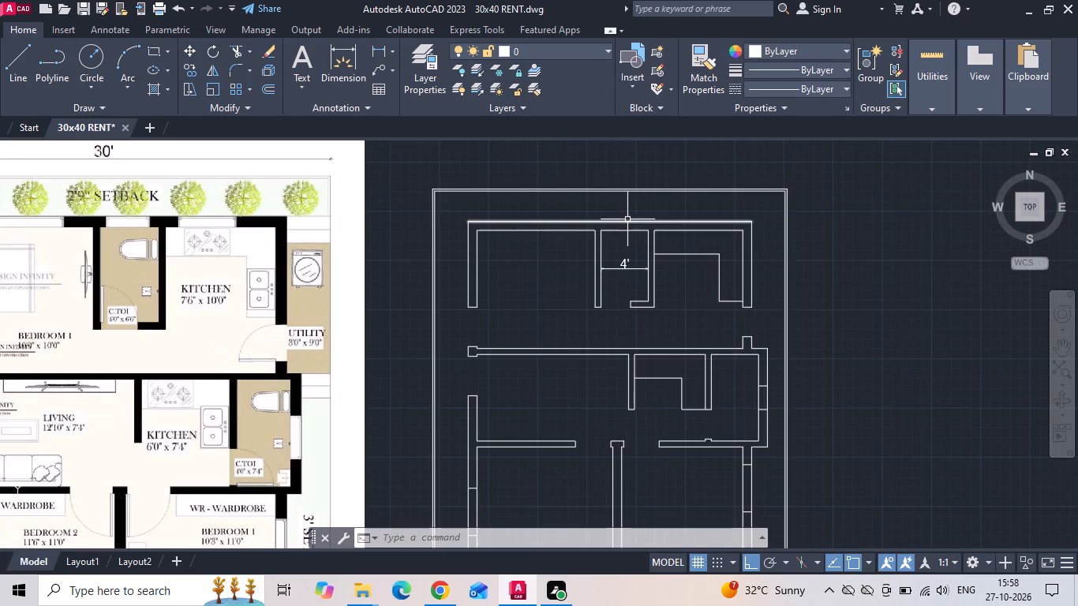
{"action": "scroll", "coordinate": [777, 400], "scroll_direction": "up", "scroll_amount": 3}
{"action": "middle_click_drag", "start_coordinate": [728, 395], "coordinate": [609, 348]}
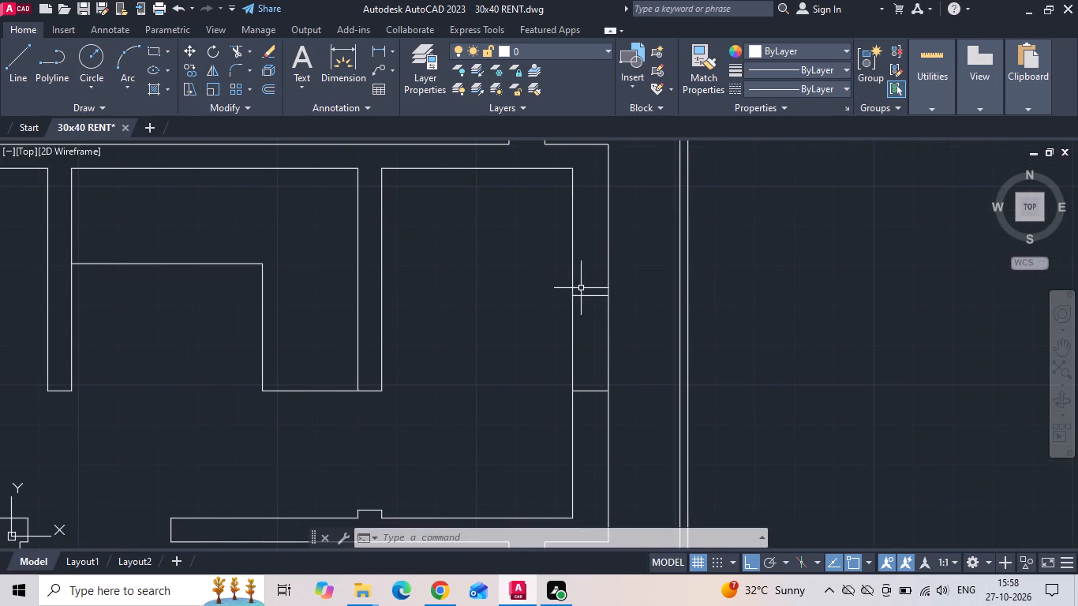
{"action": "left_click", "coordinate": [584, 295]}
{"action": "right_click", "coordinate": [584, 297]}
{"action": "left_click", "coordinate": [603, 290]}
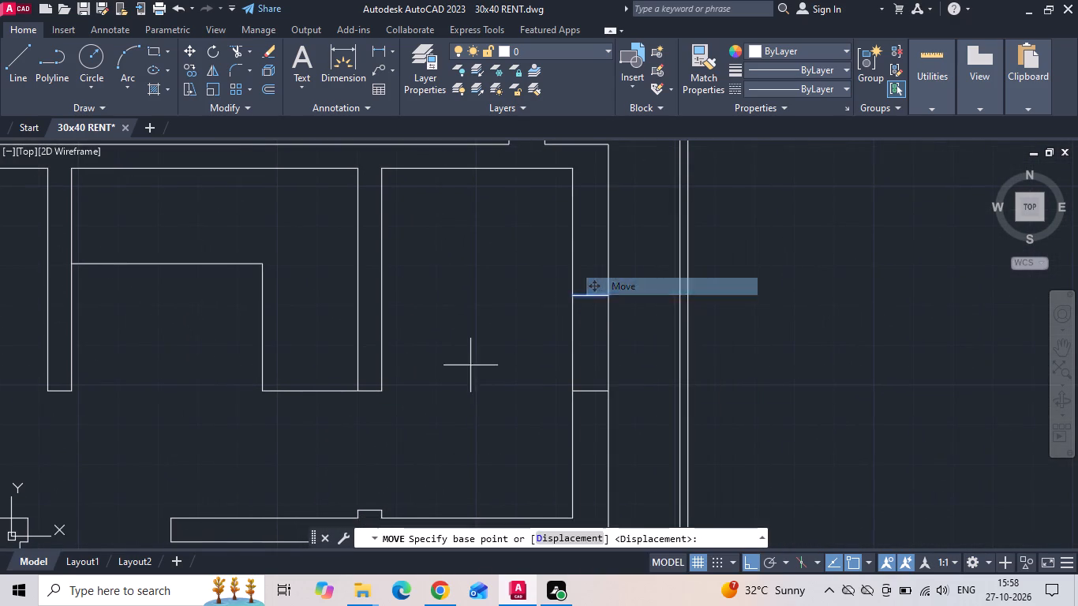
{"action": "left_click_drag", "start_coordinate": [465, 370], "coordinate": [464, 360]}
{"action": "type", "text": "6"}
{"action": "key", "text": "space"}
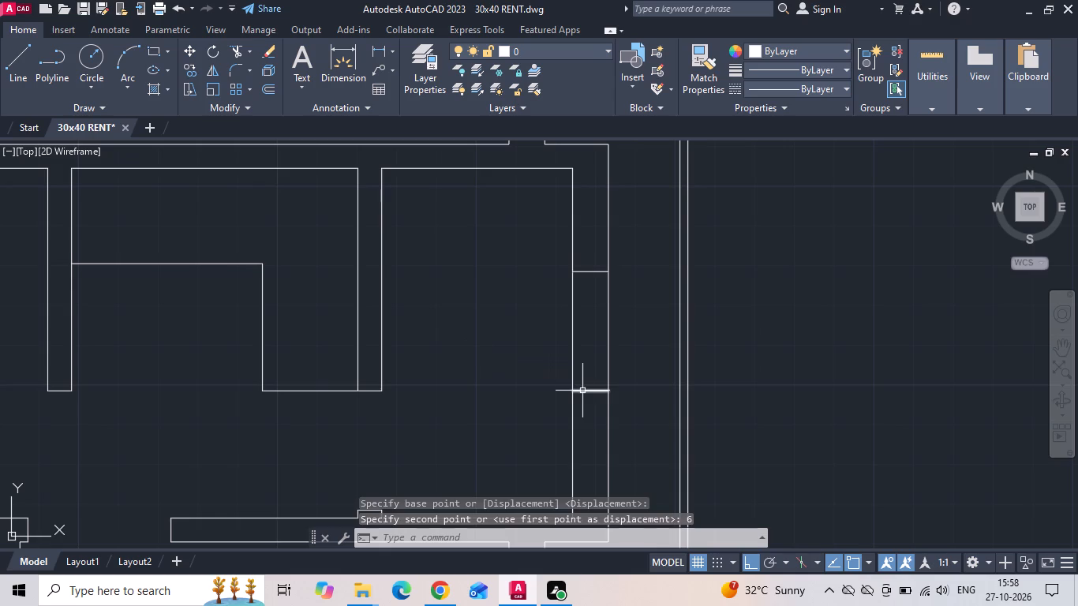
Move the lower window end line in the same toilet wall down by 6 inches.
{"action": "left_click", "coordinate": [582, 393]}
{"action": "right_click", "coordinate": [579, 380]}
{"action": "left_click", "coordinate": [618, 288]}
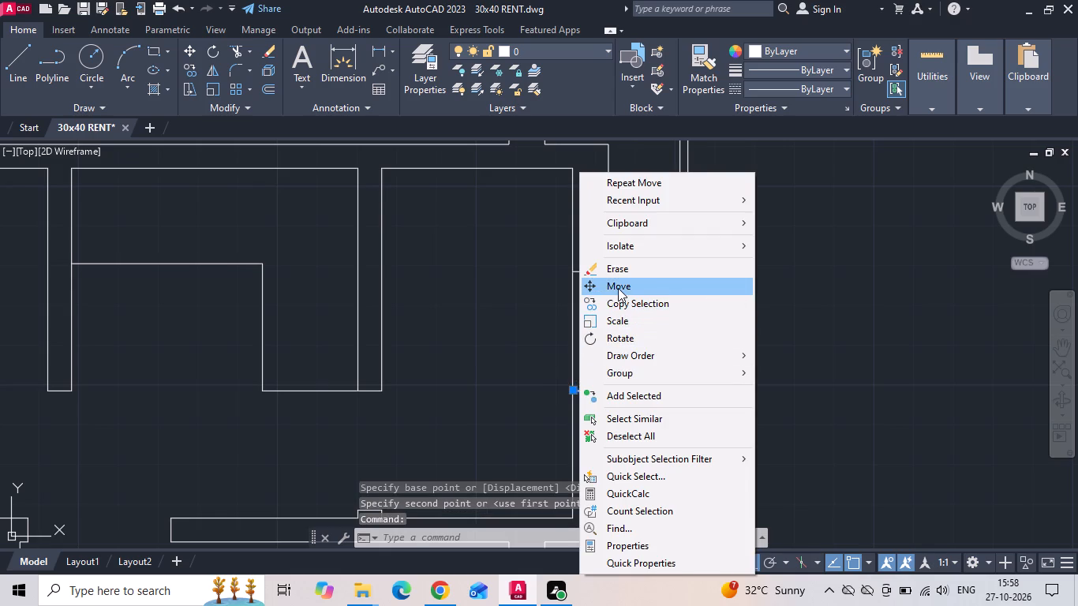
{"action": "left_click_drag", "start_coordinate": [501, 325], "coordinate": [500, 368]}
{"action": "type", "text": "6"}
{"action": "key", "text": "space"}
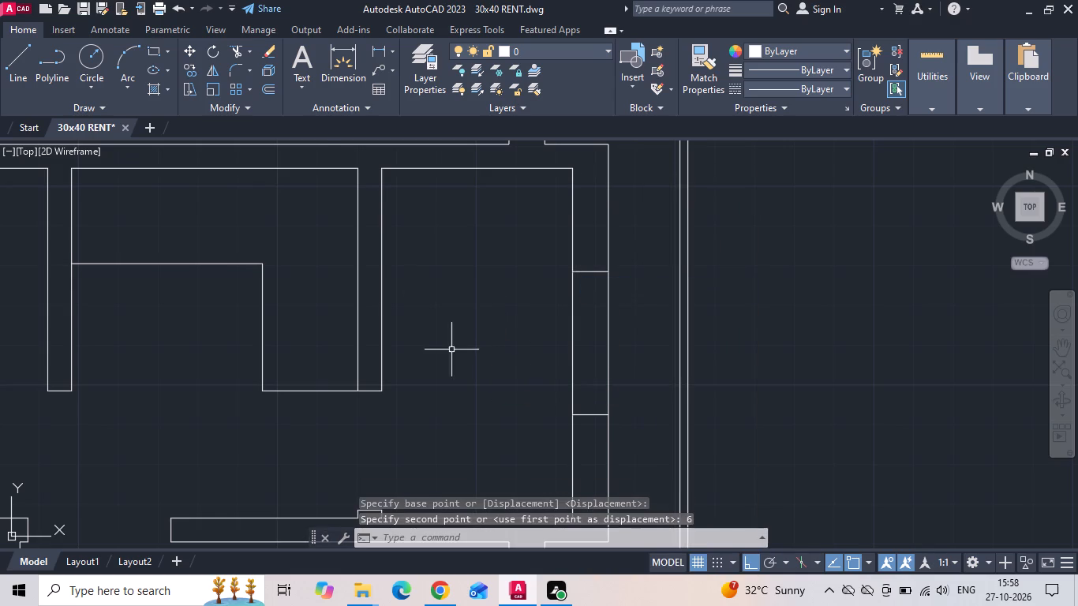
Check the toilet window's width with a linear dimension between its two end lines, without placing the dimension.
{"action": "left_click", "coordinate": [371, 50]}
{"action": "scroll", "coordinate": [598, 266], "scroll_direction": "down", "scroll_amount": 1}
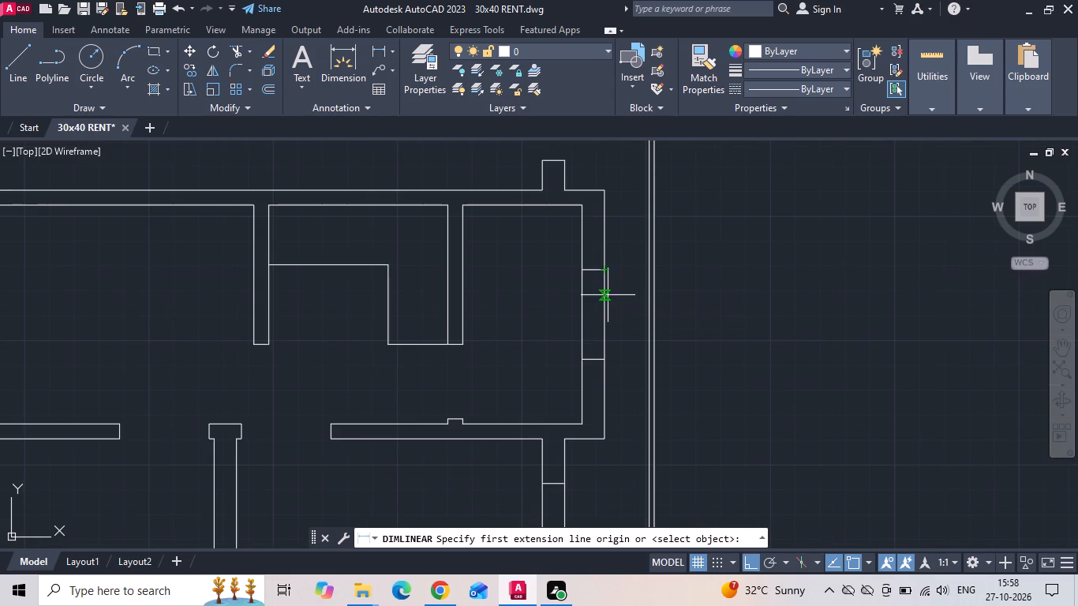
{"action": "left_click_drag", "start_coordinate": [603, 267], "coordinate": [605, 279]}
{"action": "left_click", "coordinate": [607, 364]}
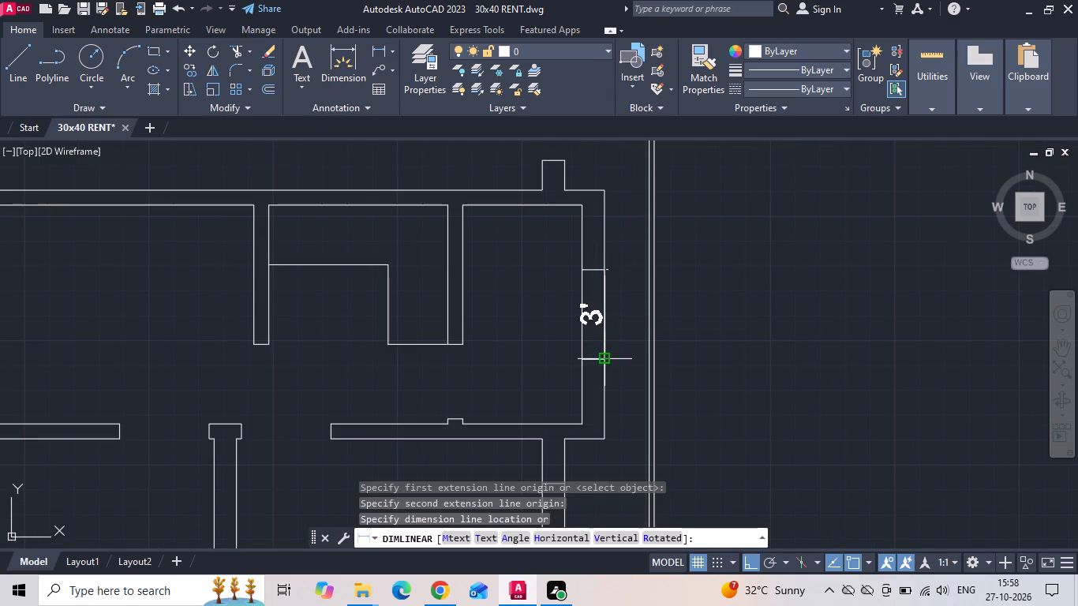
{"action": "key", "text": "Escape"}
Copy the bedroom-side inner wall line of the 4' wide rear toilet 6 inches into the room.
{"action": "scroll", "coordinate": [607, 384], "scroll_direction": "down", "scroll_amount": 2}
{"action": "scroll", "coordinate": [466, 179], "scroll_direction": "up", "scroll_amount": 3}
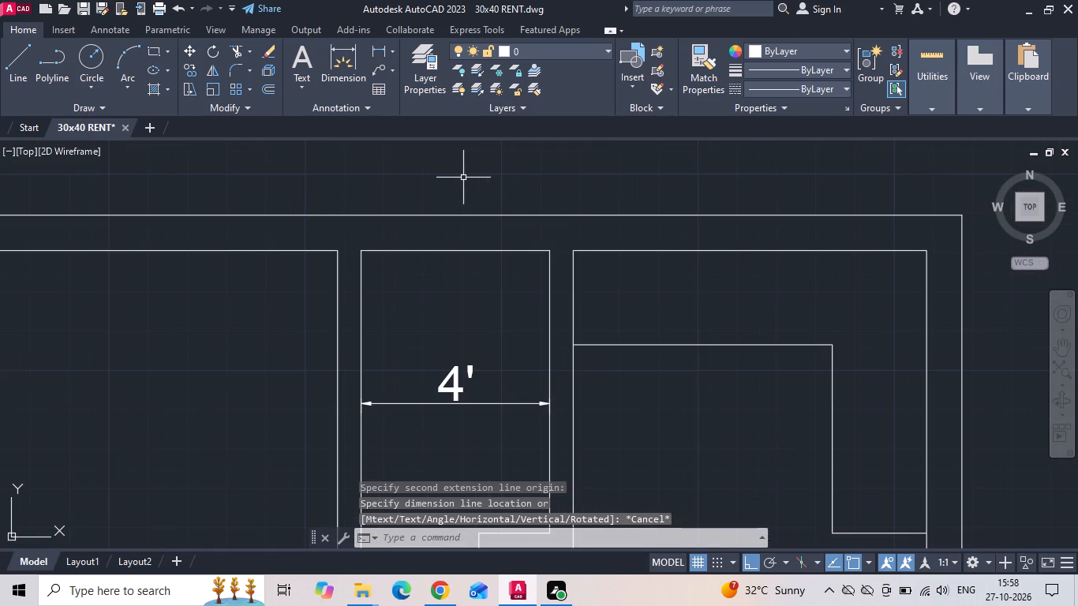
{"action": "left_click", "coordinate": [365, 297]}
{"action": "left_click", "coordinate": [357, 280]}
{"action": "right_click", "coordinate": [356, 279]}
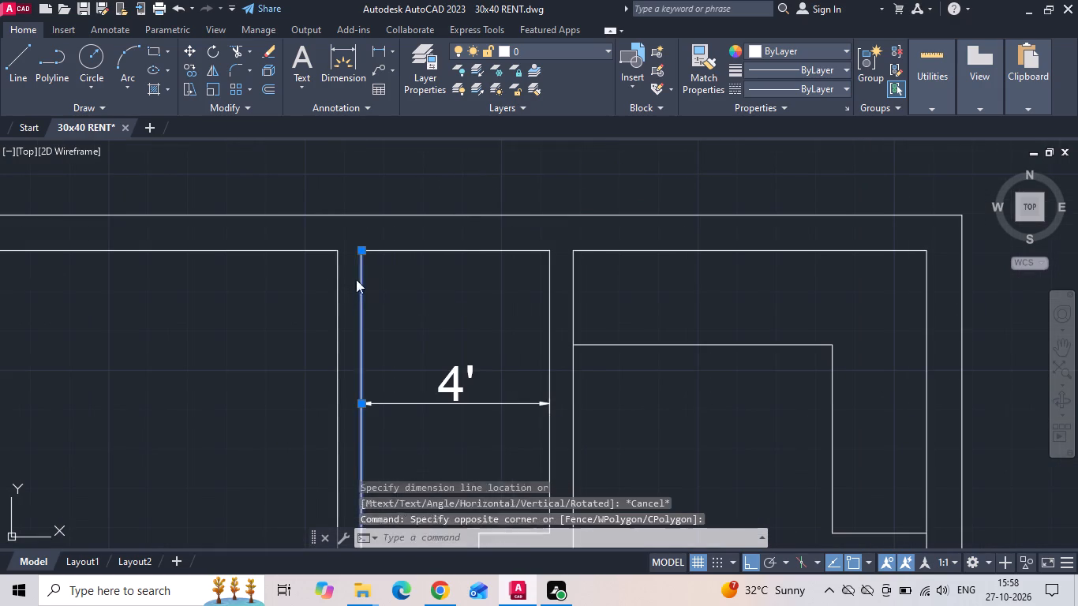
{"action": "left_click", "coordinate": [381, 305]}
{"action": "left_click_drag", "start_coordinate": [409, 309], "coordinate": [421, 312]}
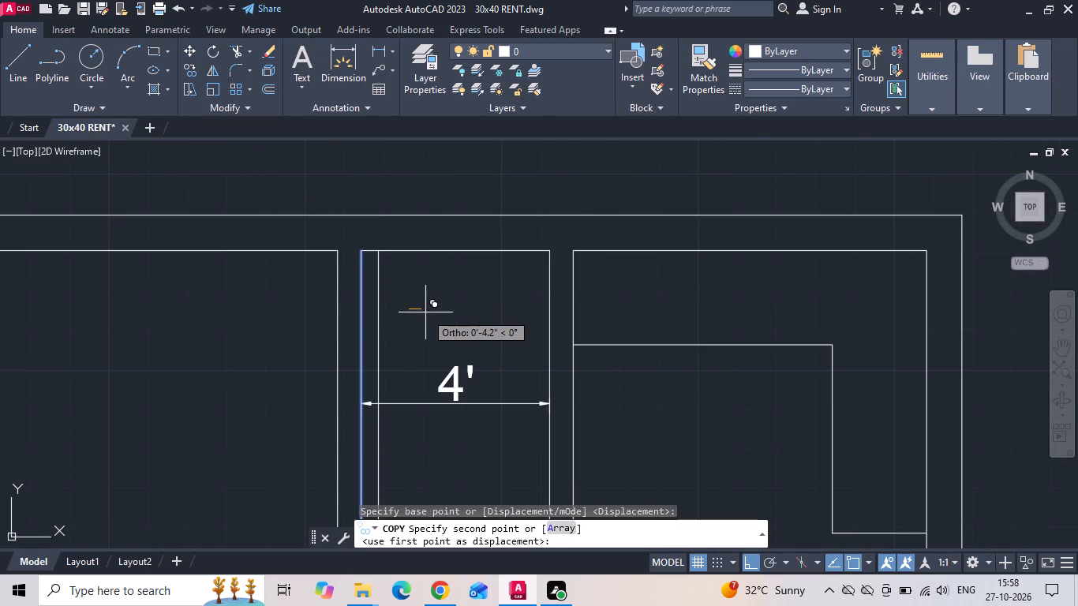
{"action": "type", "text": "6"}
{"action": "key", "text": "space"}
{"action": "key", "text": "Escape"}
Extend the copied line through the rear wall to its outer face.
{"action": "type", "text": "EX"}
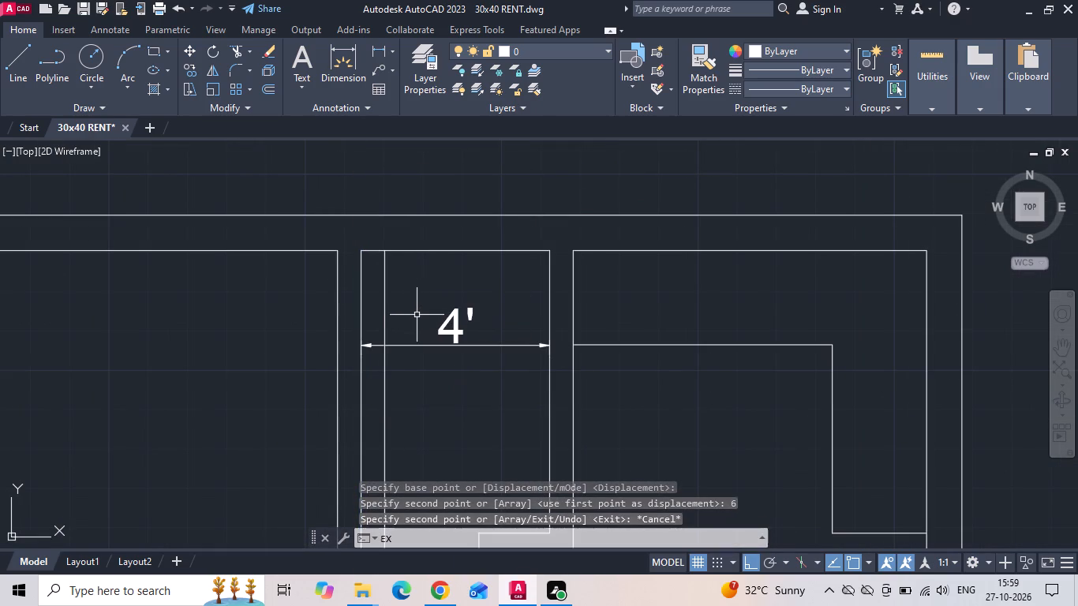
{"action": "key", "text": "x"}
{"action": "key", "text": "space"}
{"action": "left_click", "coordinate": [383, 275]}
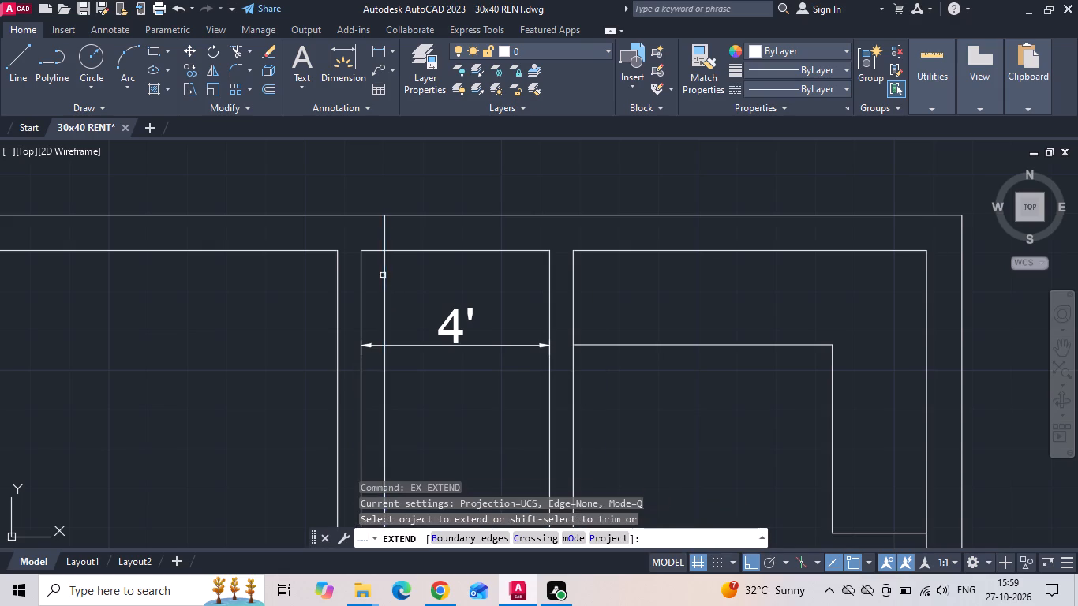
{"action": "key", "text": "Escape"}
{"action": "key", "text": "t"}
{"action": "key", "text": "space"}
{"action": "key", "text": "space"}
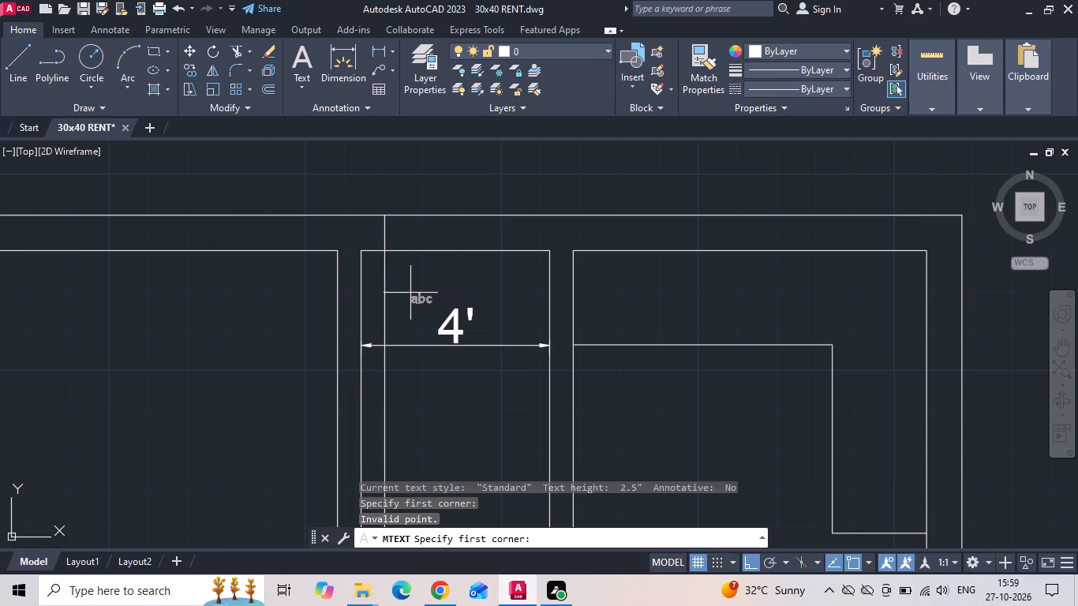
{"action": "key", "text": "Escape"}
Trim off the part of the extended line inside the rear toilet, keeping only the piece across the rear wall.
{"action": "type", "text": "TR"}
{"action": "key", "text": "space"}
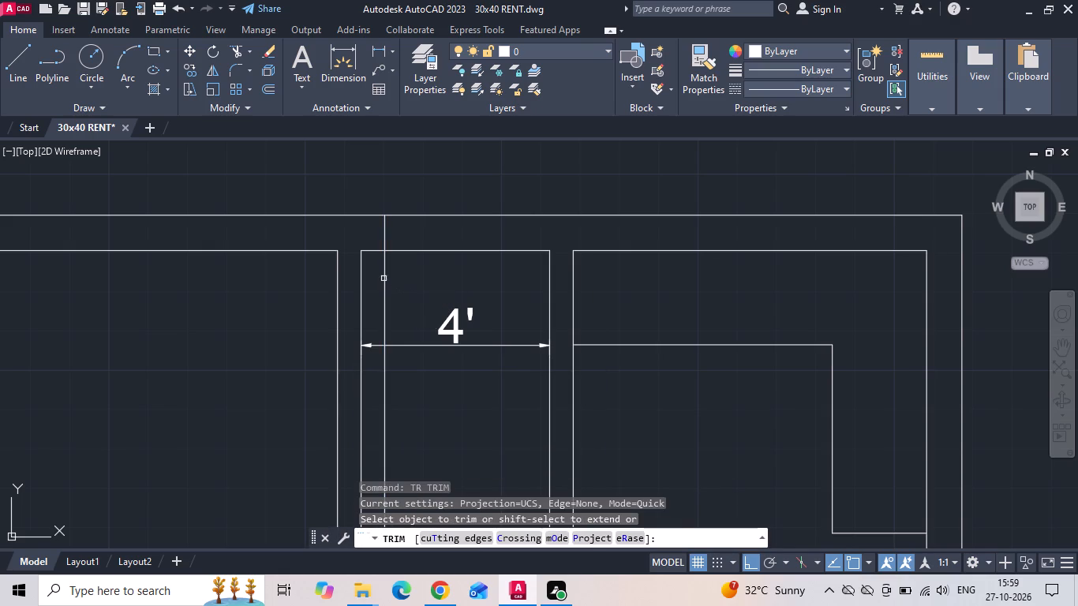
{"action": "left_click", "coordinate": [384, 270]}
{"action": "key", "text": "Escape"}
Copy the short window end line in the rear toilet's wall 3' toward the kitchen to mark the window's other end.
{"action": "left_click", "coordinate": [386, 230]}
{"action": "right_click", "coordinate": [384, 230]}
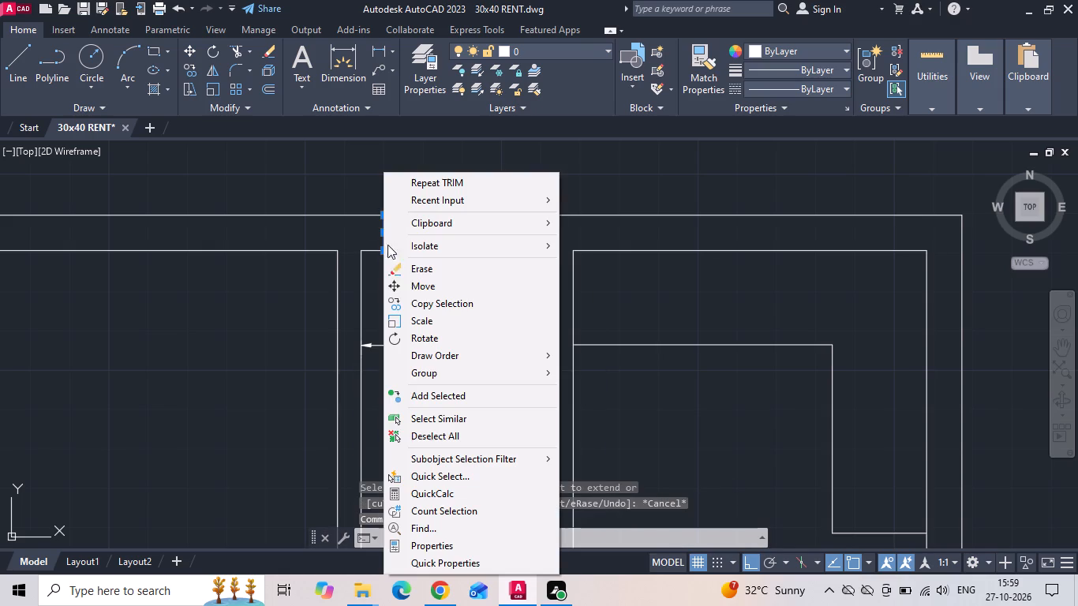
{"action": "left_click", "coordinate": [419, 301]}
{"action": "left_click_drag", "start_coordinate": [399, 313], "coordinate": [430, 316]}
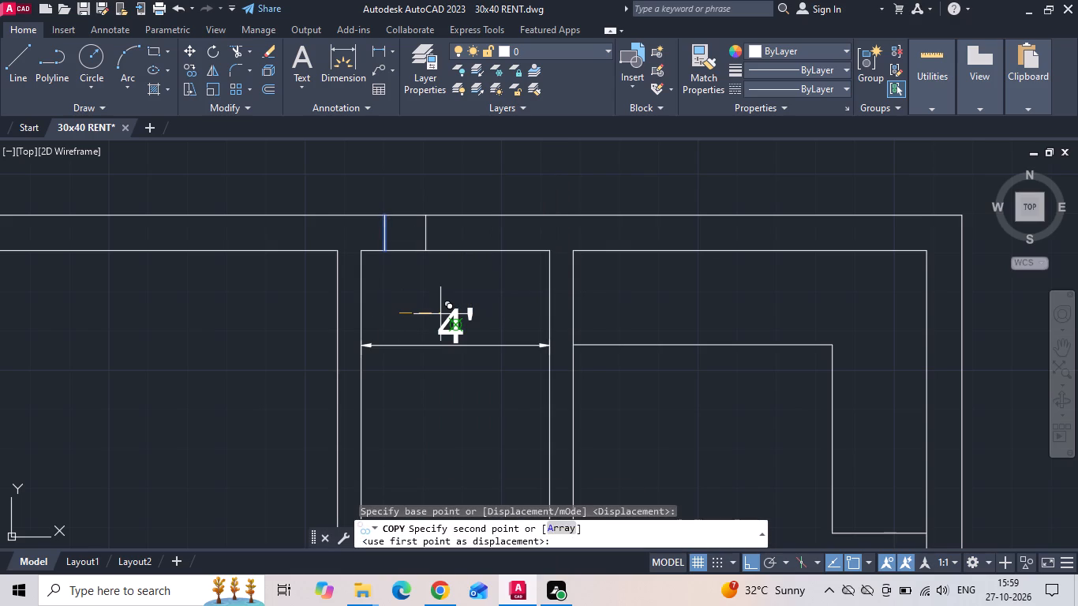
{"action": "type", "text": "3'"}
{"action": "key", "text": "Return"}
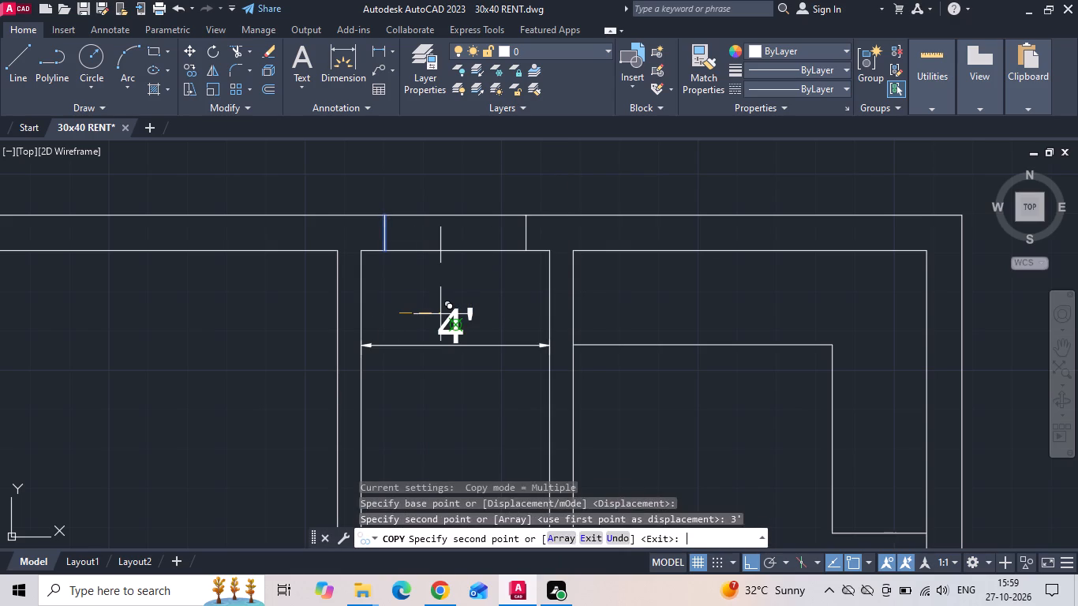
{"action": "key", "text": "Escape"}
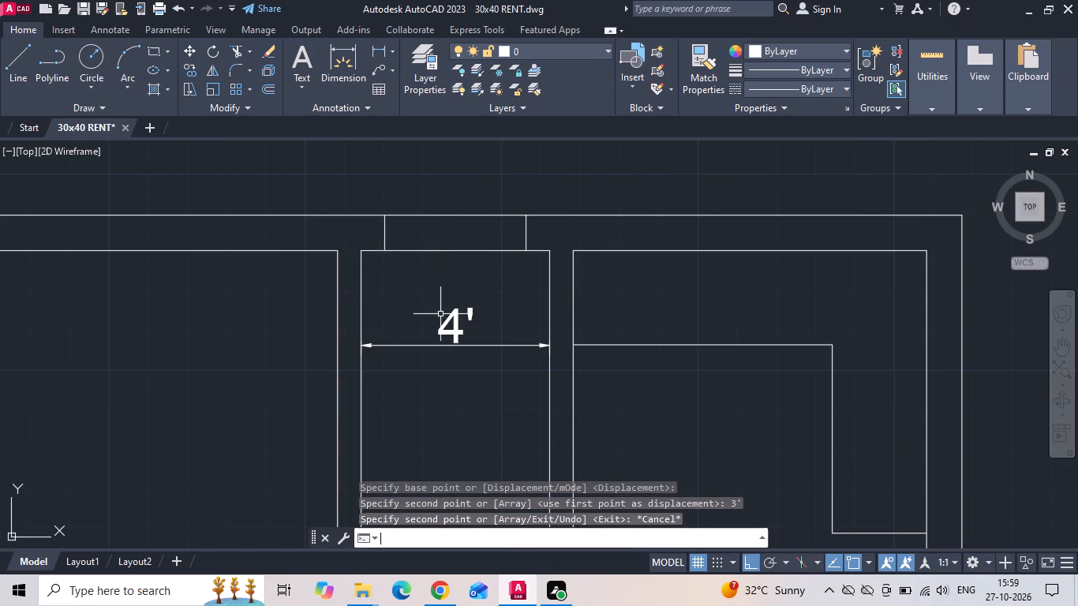
Save the floor plan drawing.
{"action": "scroll", "coordinate": [487, 282], "scroll_direction": "down", "scroll_amount": 1}
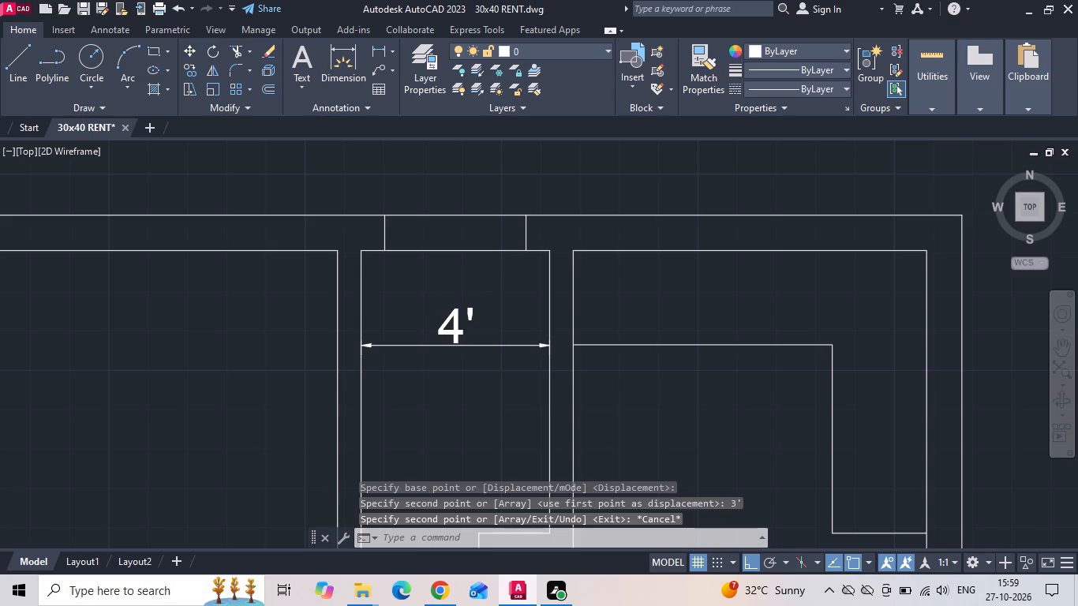
{"action": "scroll", "coordinate": [484, 282], "scroll_direction": "down", "scroll_amount": 1}
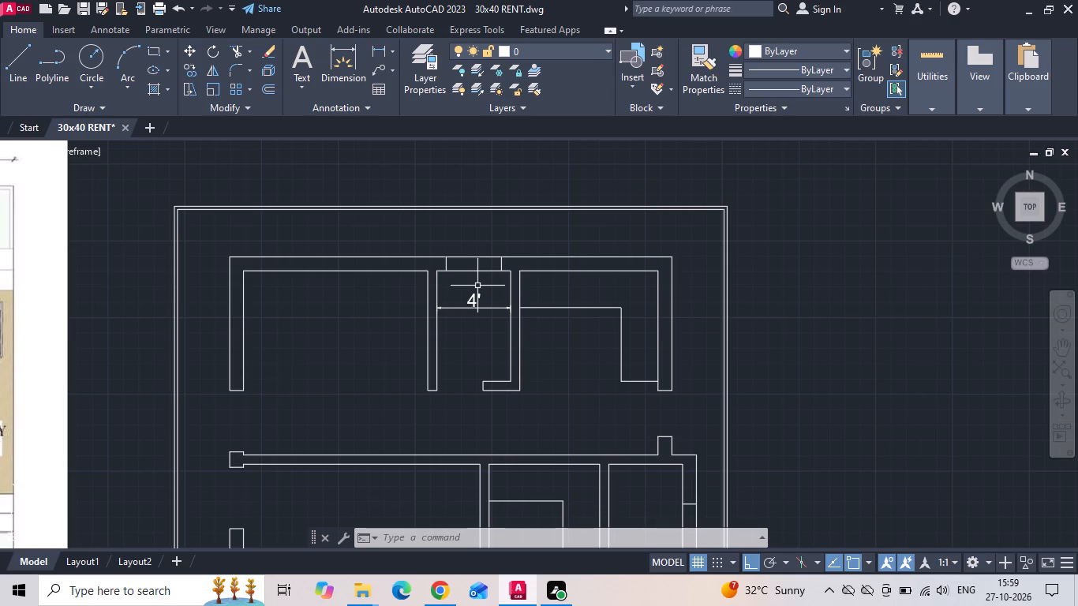
{"action": "key", "text": "ctrl+s"}
{"action": "key", "text": "ctrl+s"}
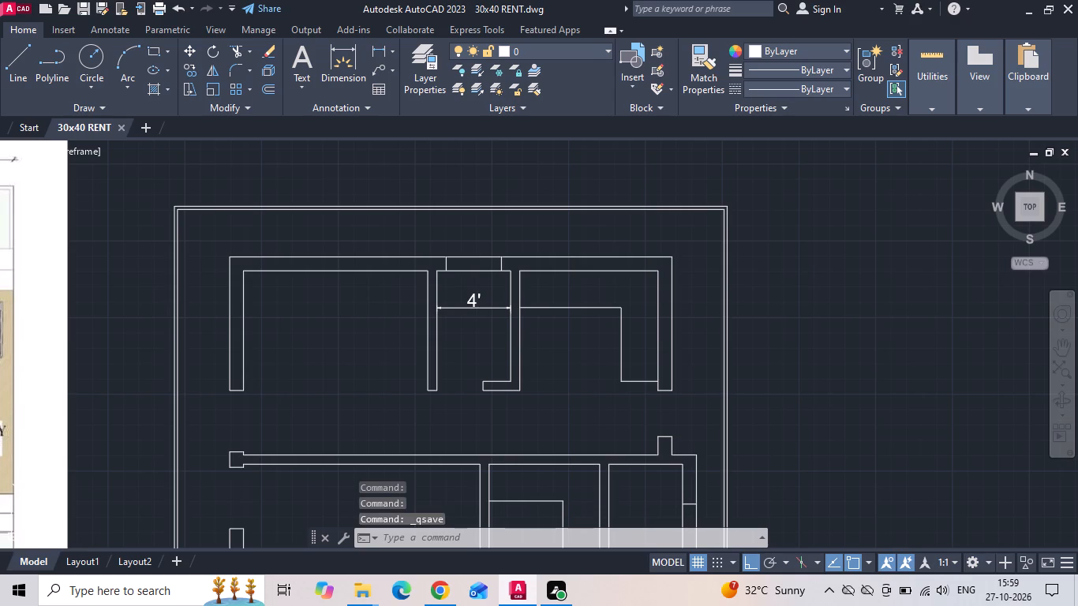
{"action": "key", "text": "ctrl+s"}
{"action": "key", "text": "ctrl+s"}
{"action": "key", "text": "ctrl+s"}
Delete the 4' width dimension inside the rear toilet.
{"action": "scroll", "coordinate": [492, 278], "scroll_direction": "down", "scroll_amount": 1}
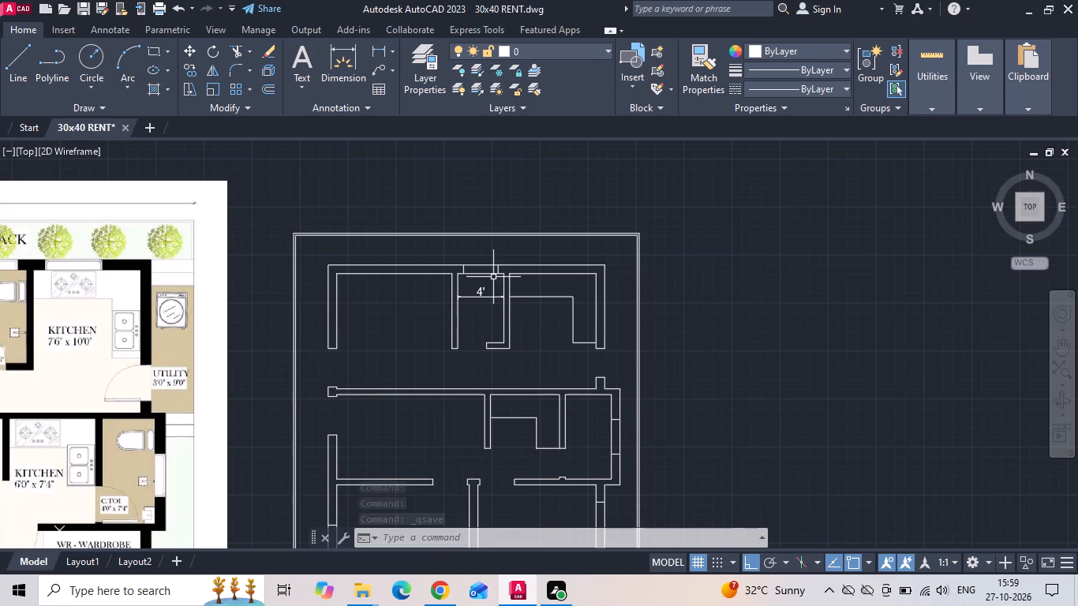
{"action": "scroll", "coordinate": [578, 270], "scroll_direction": "down", "scroll_amount": 1}
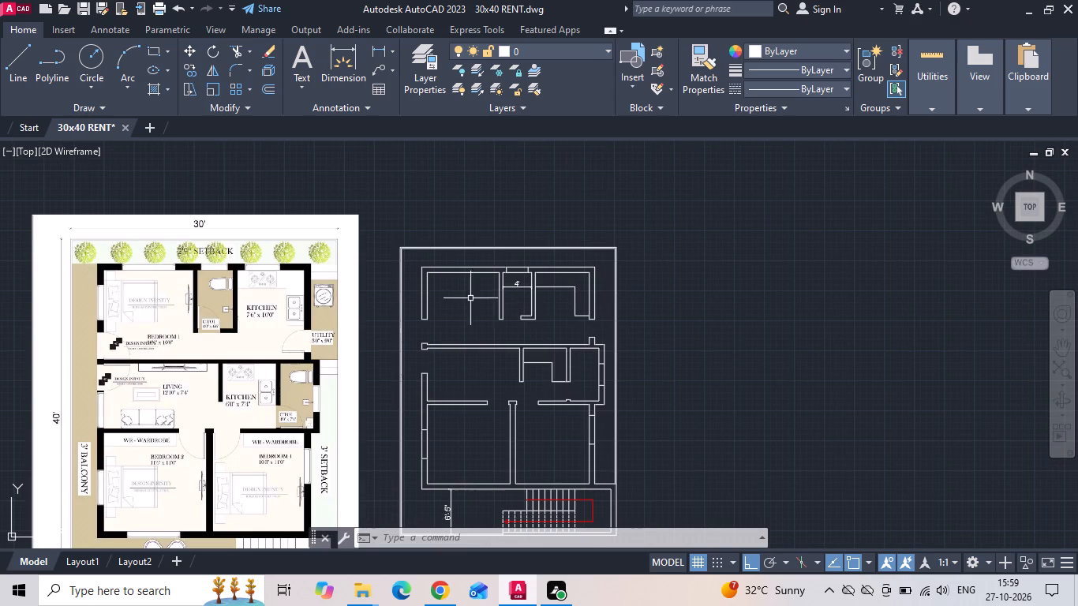
{"action": "scroll", "coordinate": [484, 295], "scroll_direction": "up", "scroll_amount": 2}
{"action": "left_click", "coordinate": [543, 272]}
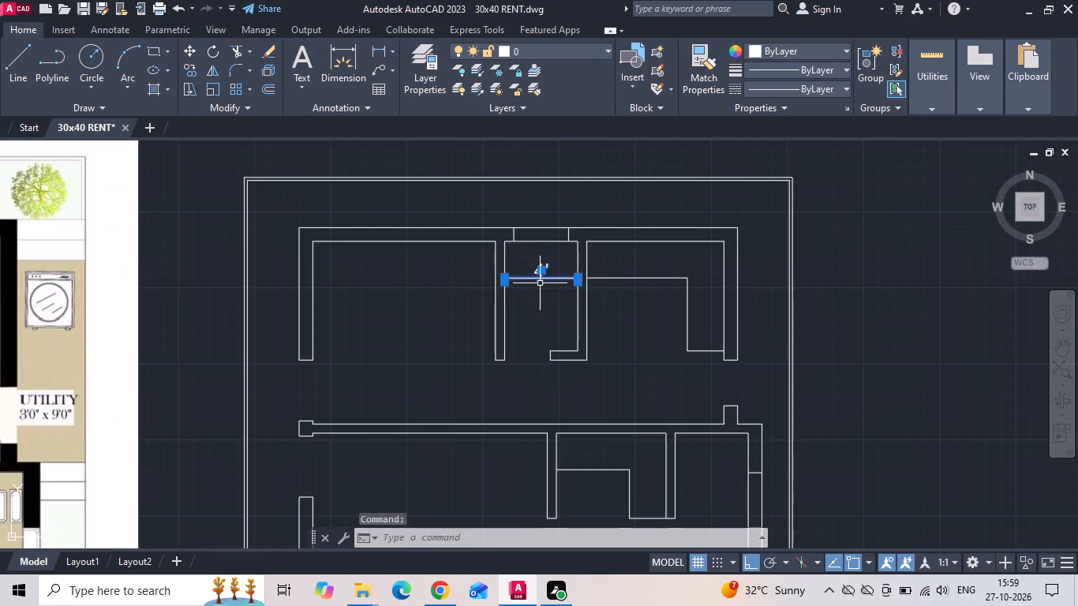
{"action": "key", "text": "Delete"}
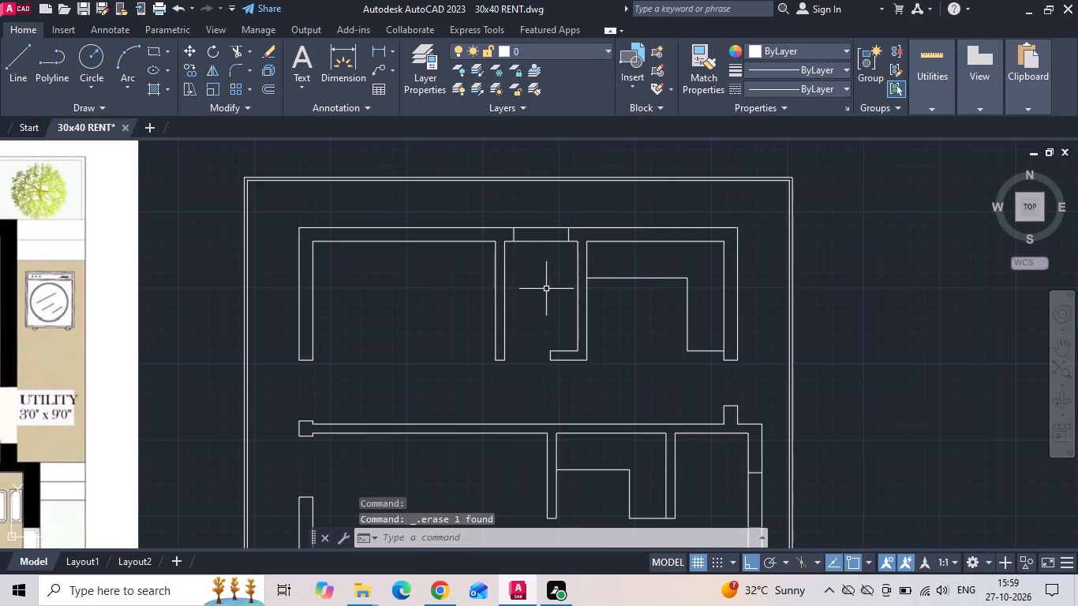
Copy the rear kitchen's toilet-side inner wall line 12 inches into the kitchen.
{"action": "scroll", "coordinate": [556, 285], "scroll_direction": "down", "scroll_amount": 1}
{"action": "middle_click_drag", "start_coordinate": [520, 320], "coordinate": [731, 279]}
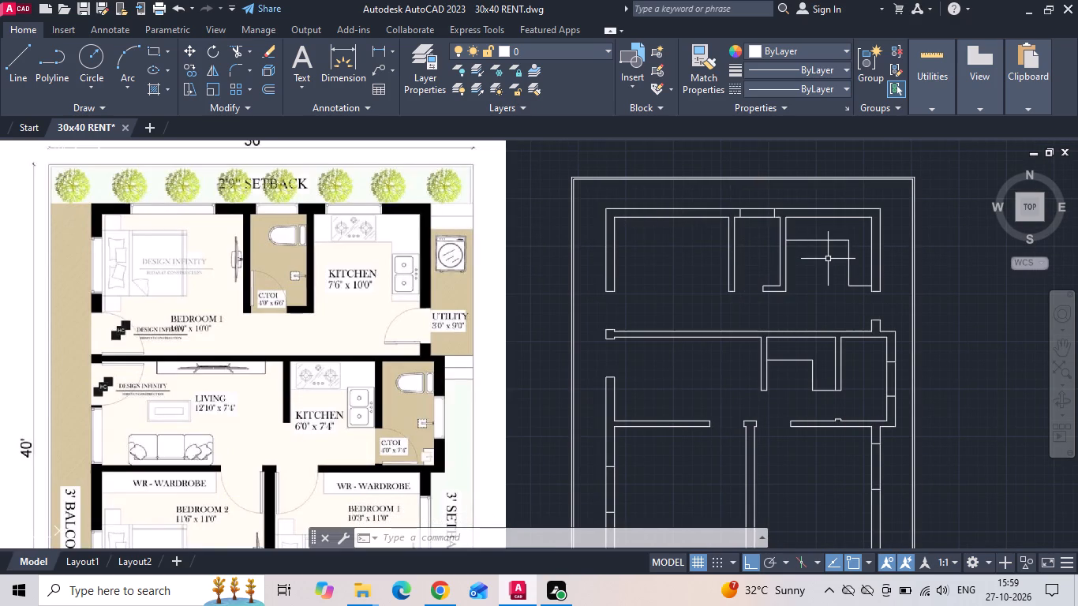
{"action": "middle_click_drag", "start_coordinate": [784, 268], "coordinate": [641, 294]}
{"action": "scroll", "coordinate": [687, 232], "scroll_direction": "up", "scroll_amount": 3}
{"action": "left_click", "coordinate": [511, 326]}
{"action": "left_click", "coordinate": [494, 327]}
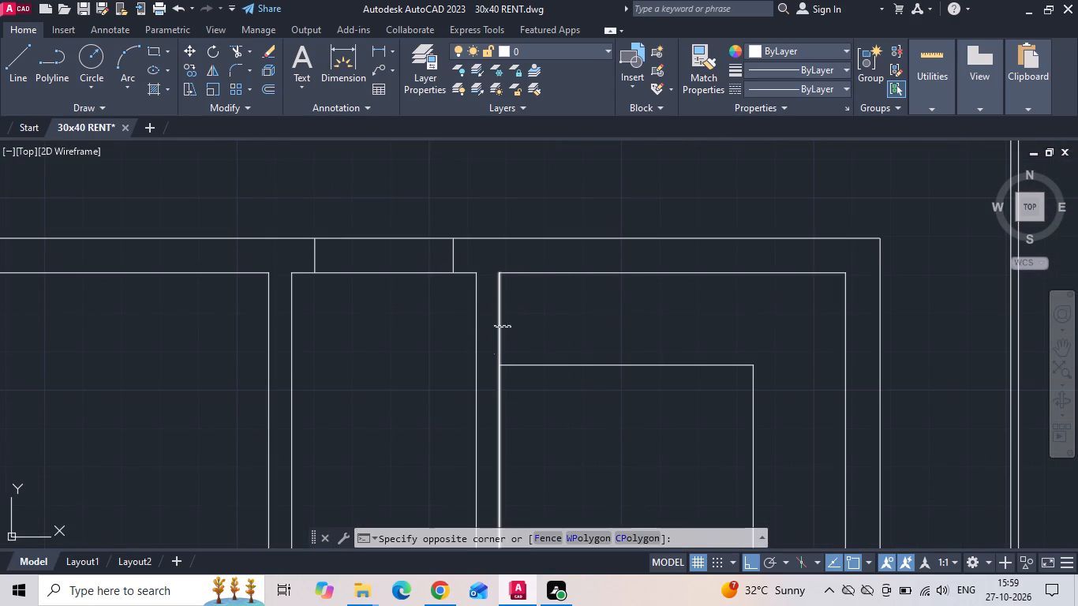
{"action": "right_click", "coordinate": [493, 327]}
{"action": "left_click", "coordinate": [530, 305]}
{"action": "scroll", "coordinate": [530, 305], "scroll_direction": "up", "scroll_amount": 2}
{"action": "left_click_drag", "start_coordinate": [530, 313], "coordinate": [538, 316]}
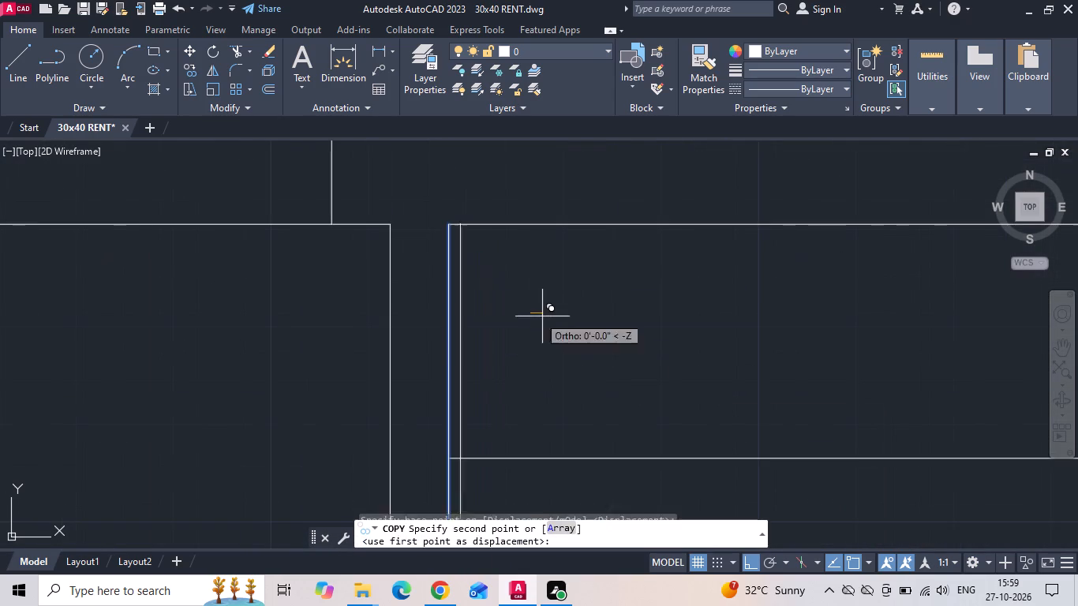
{"action": "type", "text": "12"}
{"action": "key", "text": "Return"}
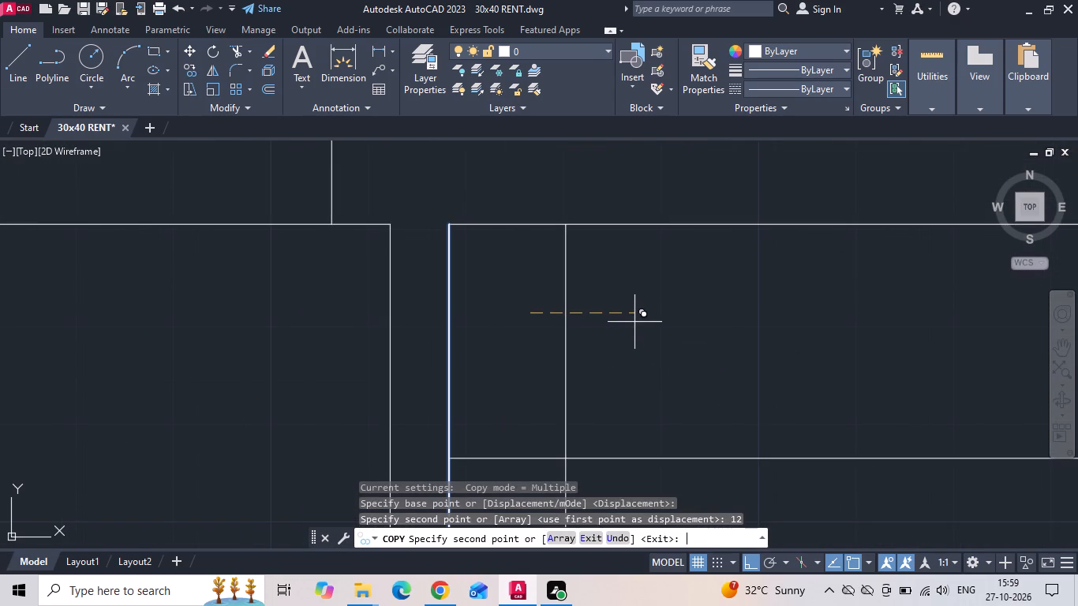
{"action": "key", "text": "Escape"}
Extend the copied kitchen line through the rear wall to its outer face.
{"action": "key", "text": "e"}
{"action": "key", "text": "x"}
{"action": "key", "text": "space"}
{"action": "left_click_drag", "start_coordinate": [630, 326], "coordinate": [532, 326]}
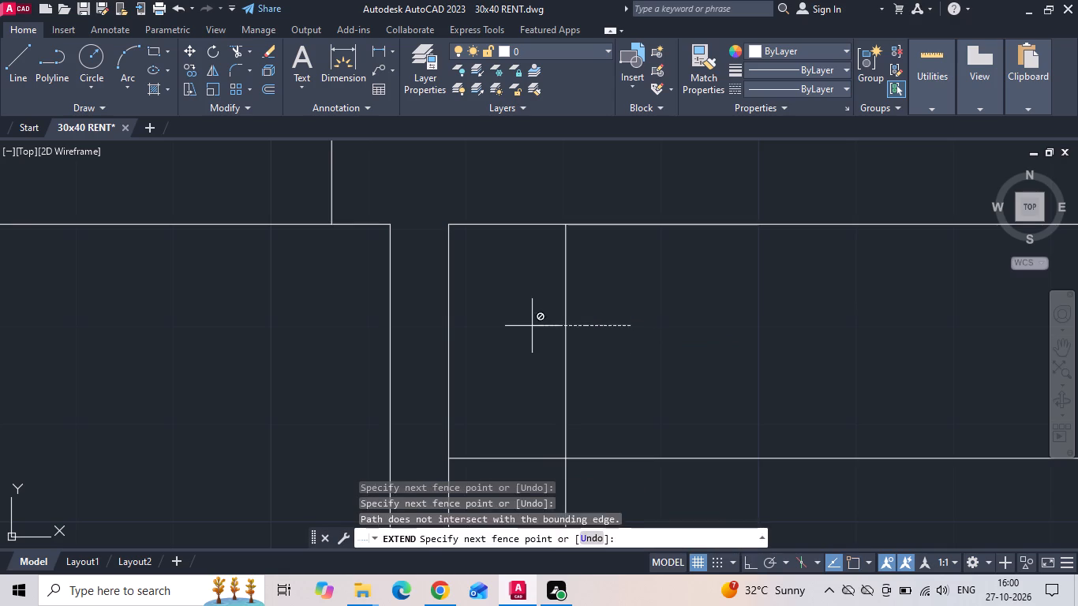
{"action": "left_click_drag", "start_coordinate": [532, 326], "coordinate": [530, 326]}
{"action": "left_click_drag", "start_coordinate": [539, 282], "coordinate": [597, 267]}
{"action": "middle_click_drag", "start_coordinate": [578, 293], "coordinate": [533, 375]}
{"action": "left_click_drag", "start_coordinate": [502, 353], "coordinate": [590, 337]}
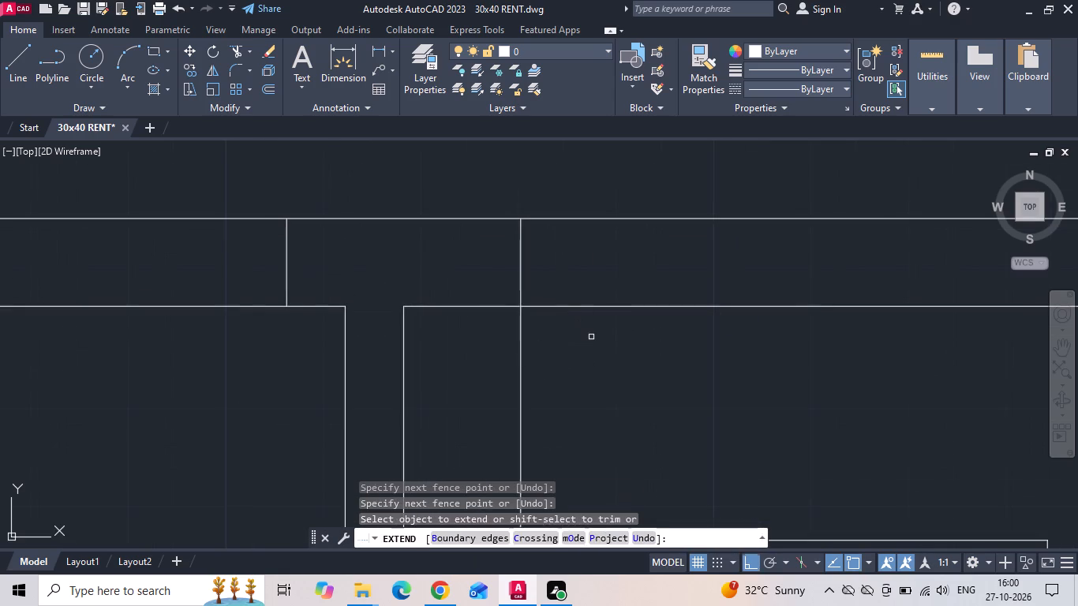
{"action": "key", "text": "Escape"}
Trim the extended line just inside the kitchen, keeping the piece that crosses the rear wall.
{"action": "type", "text": "TR"}
{"action": "key", "text": "space"}
{"action": "left_click_drag", "start_coordinate": [555, 353], "coordinate": [500, 384]}
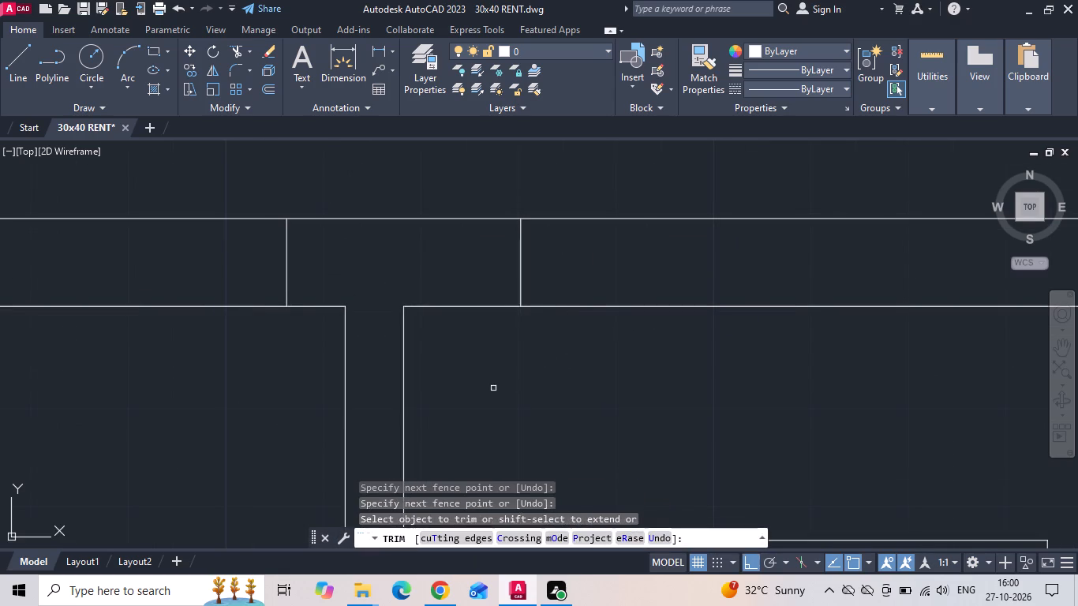
{"action": "key", "text": "Escape"}
Copy the short window end line in the kitchen's rear wall 4' away from the toilet to mark the window's other end.
{"action": "left_click_drag", "start_coordinate": [532, 271], "coordinate": [522, 271]}
{"action": "left_click", "coordinate": [500, 263]}
{"action": "right_click", "coordinate": [496, 264]}
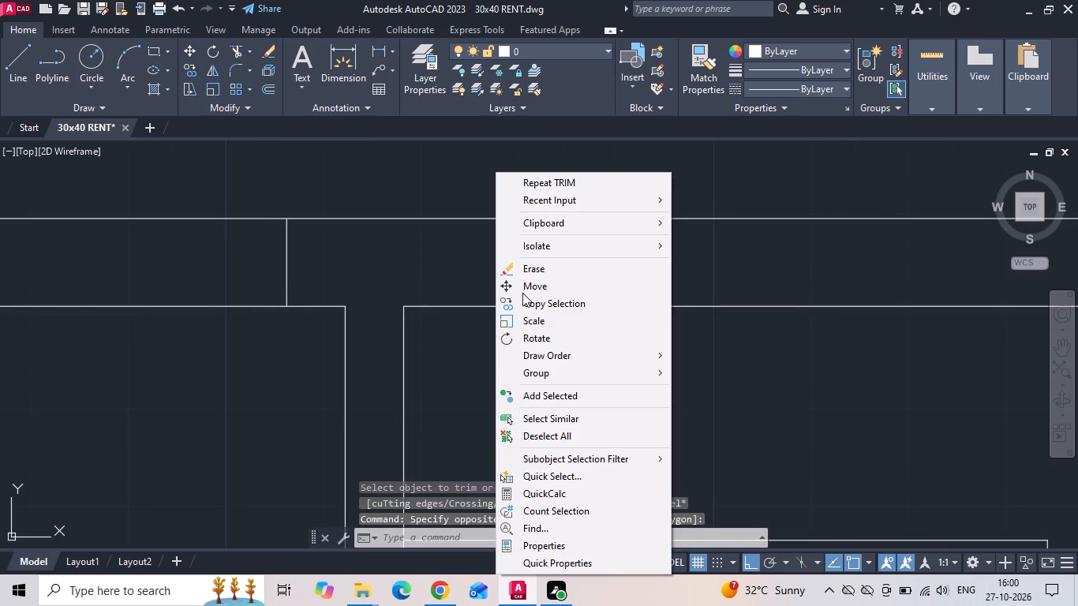
{"action": "left_click", "coordinate": [522, 302]}
{"action": "left_click_drag", "start_coordinate": [519, 425], "coordinate": [591, 428]}
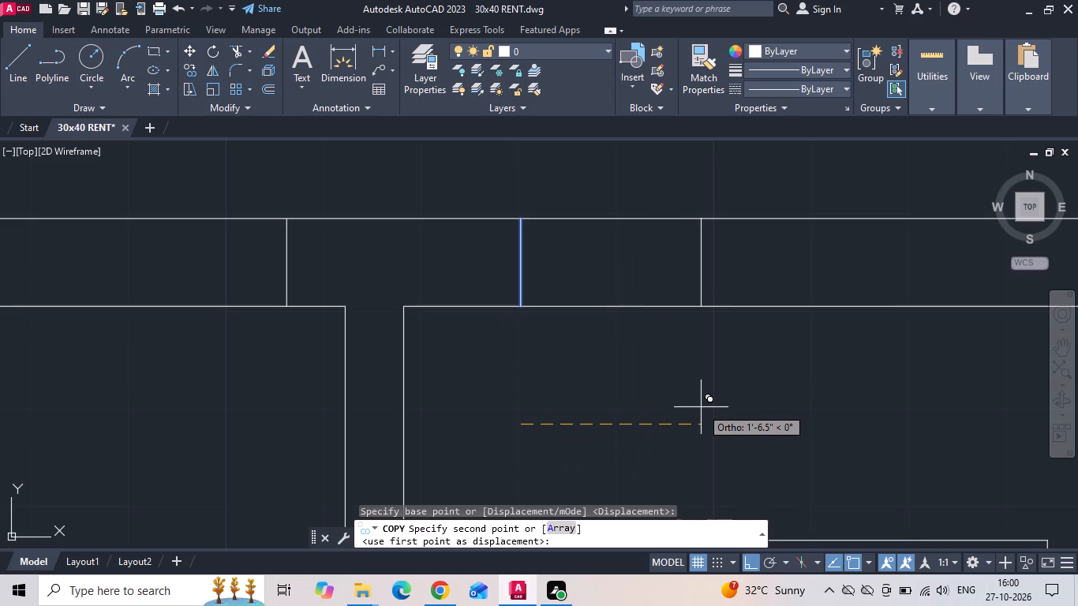
{"action": "key", "text": "4"}
{"action": "key", "text": "apostrophe"}
{"action": "key", "text": "Return"}
{"action": "scroll", "coordinate": [688, 402], "scroll_direction": "down", "scroll_amount": 3}
{"action": "key", "text": "Escape"}
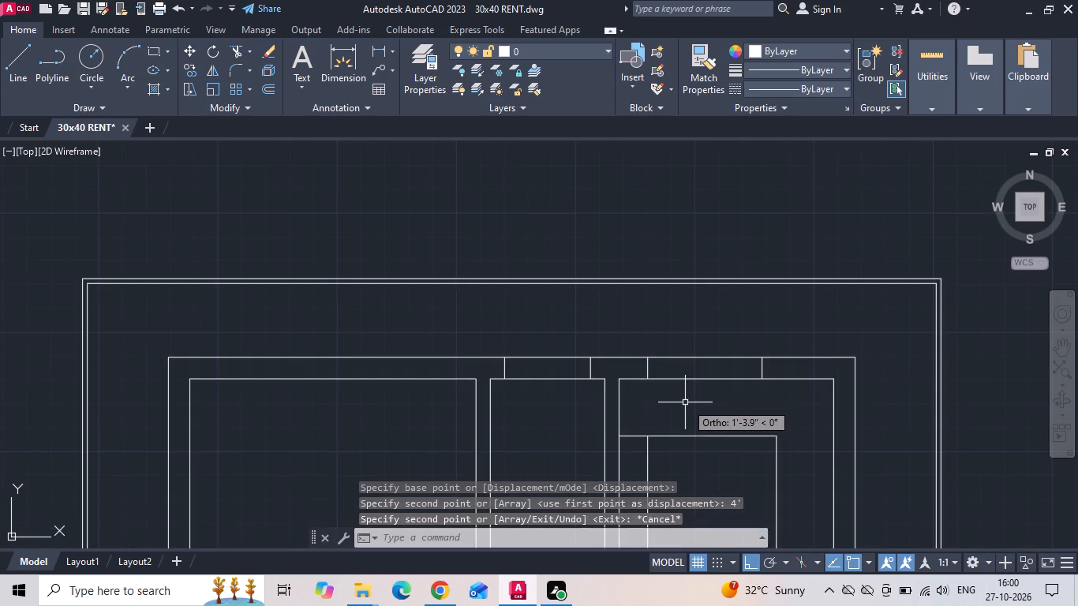
Delete the leftover piece of the copied line below the counter in the rear kitchen.
{"action": "middle_click_drag", "start_coordinate": [671, 390], "coordinate": [641, 269]}
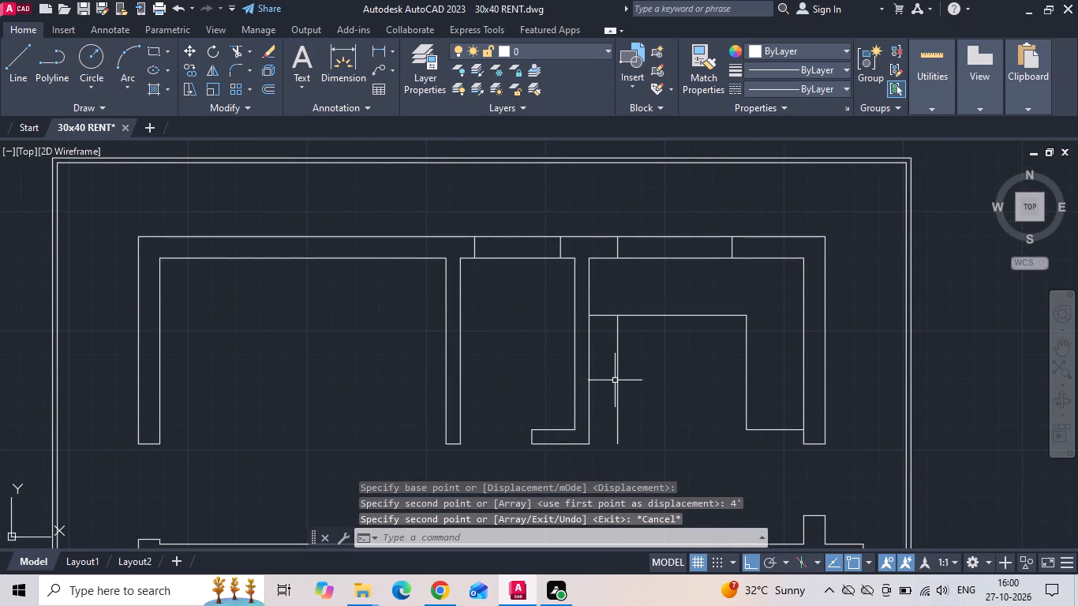
{"action": "left_click", "coordinate": [616, 391]}
{"action": "key", "text": "Delete"}
Draw a line straight across the rear bedroom's balcony-side wall from the midpoint of its inner face.
{"action": "scroll", "coordinate": [679, 252], "scroll_direction": "down", "scroll_amount": 1}
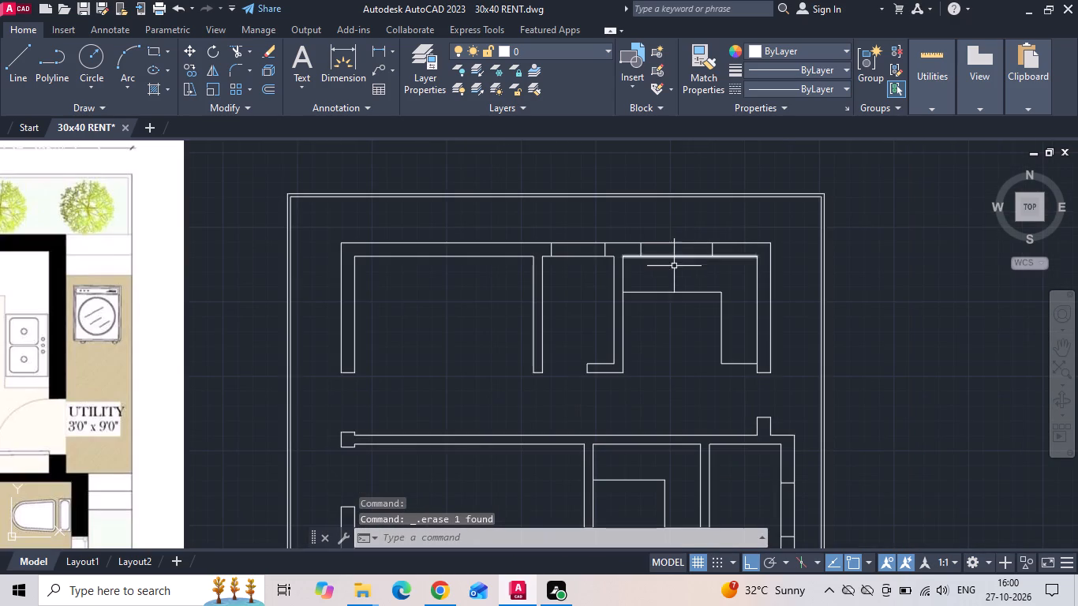
{"action": "middle_click_drag", "start_coordinate": [690, 339], "coordinate": [749, 335]}
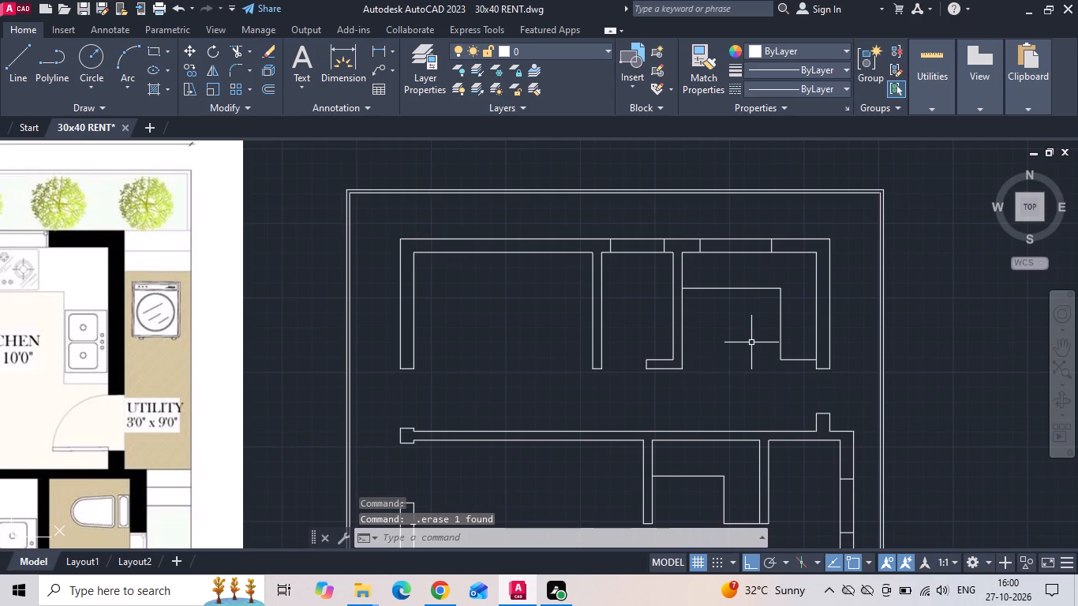
{"action": "scroll", "coordinate": [751, 342], "scroll_direction": "down", "scroll_amount": 1}
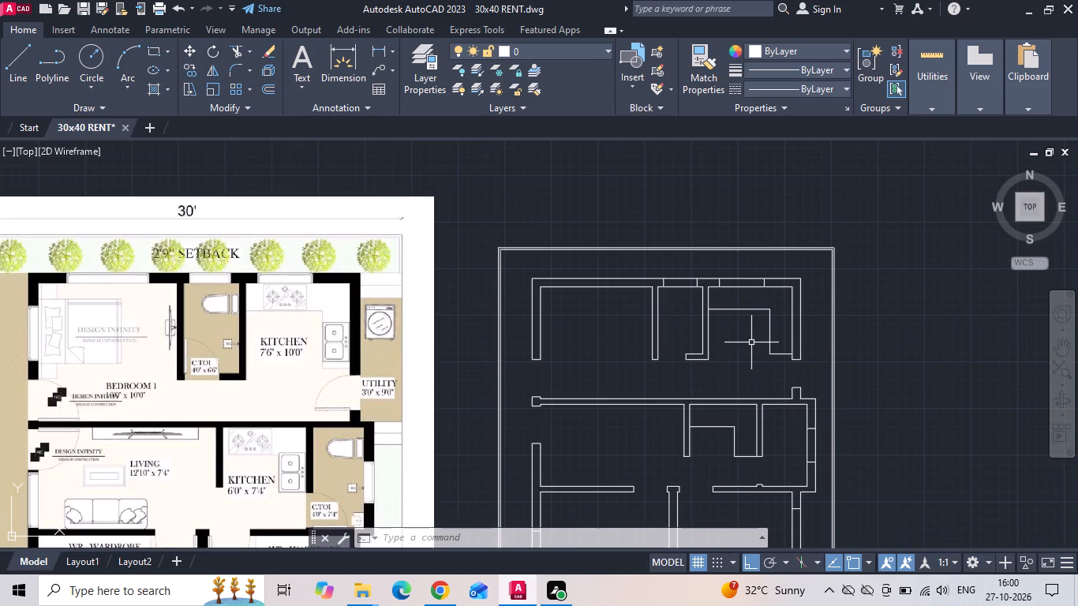
{"action": "key", "text": "l"}
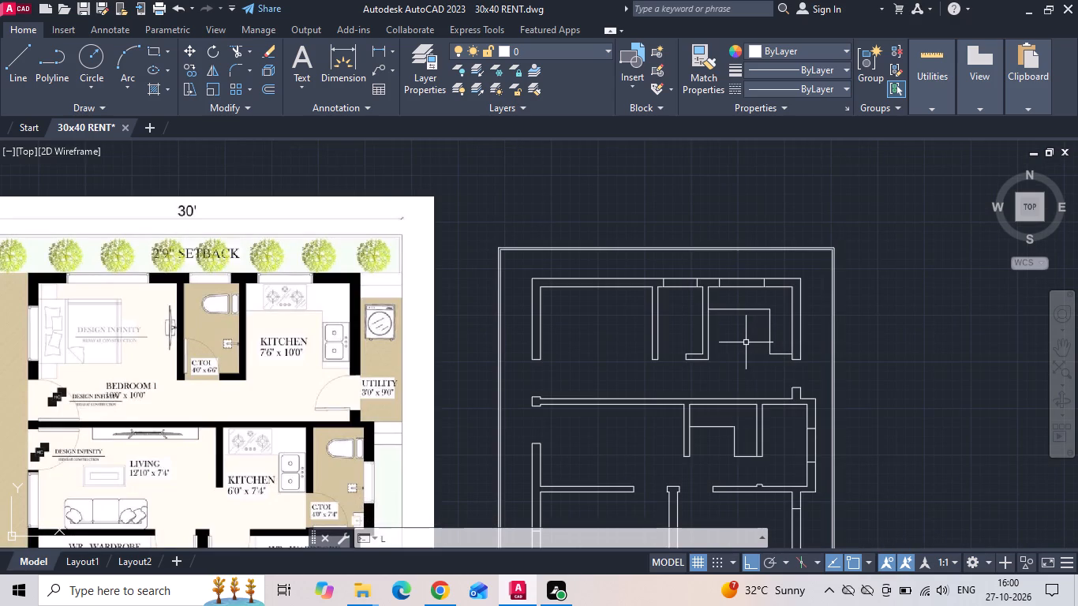
{"action": "key", "text": "space"}
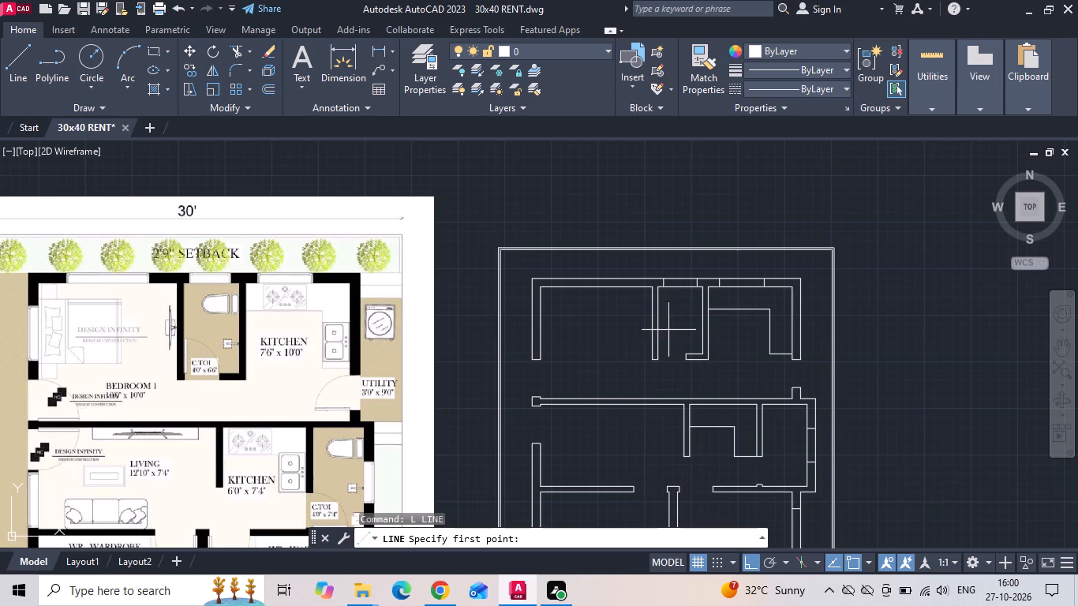
{"action": "left_click", "coordinate": [541, 324]}
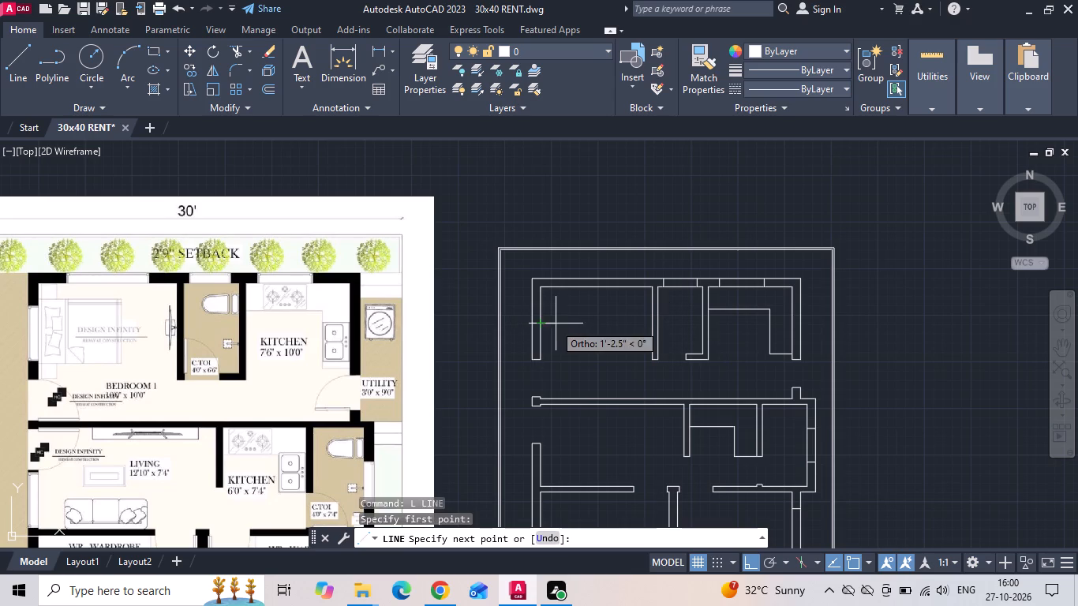
{"action": "scroll", "coordinate": [556, 324], "scroll_direction": "up", "scroll_amount": 4}
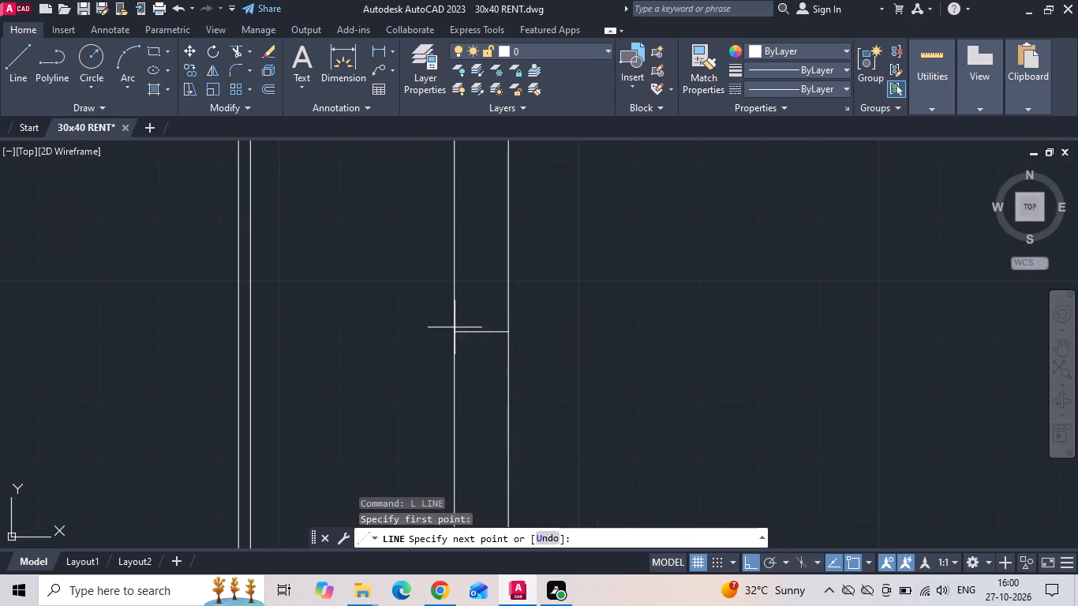
{"action": "left_click", "coordinate": [453, 330]}
{"action": "key", "text": "Escape"}
Copy the line across the bedroom's balcony-side wall 24 inches in both directions along the wall as window ends.
{"action": "left_click", "coordinate": [478, 332]}
{"action": "right_click", "coordinate": [478, 333]}
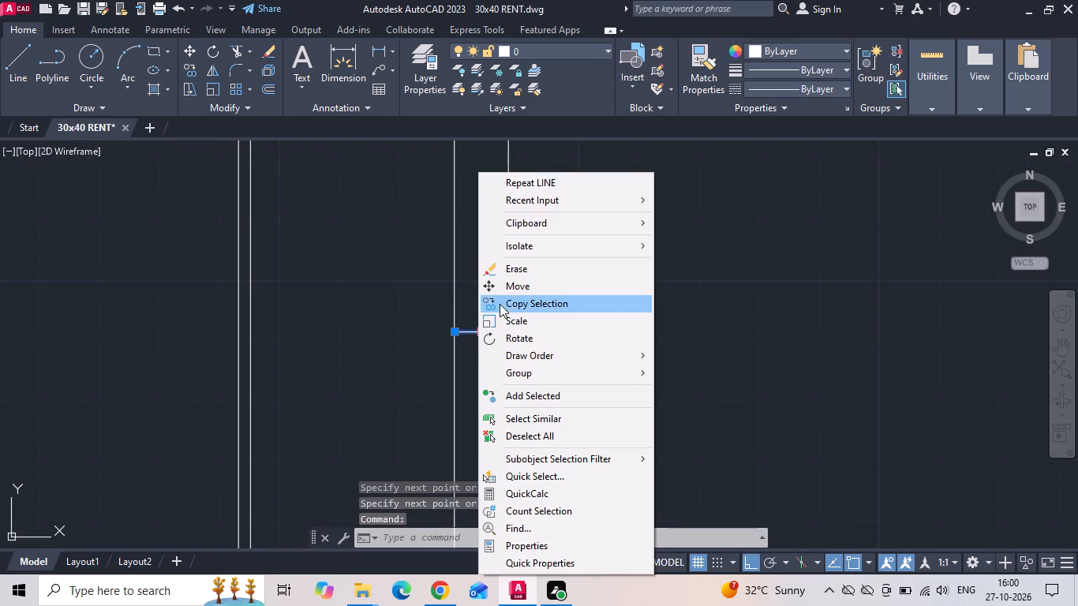
{"action": "left_click", "coordinate": [501, 295]}
{"action": "left_click_drag", "start_coordinate": [567, 318], "coordinate": [564, 306]}
{"action": "key", "text": "2"}
{"action": "type", "text": "4"}
{"action": "key", "text": "space"}
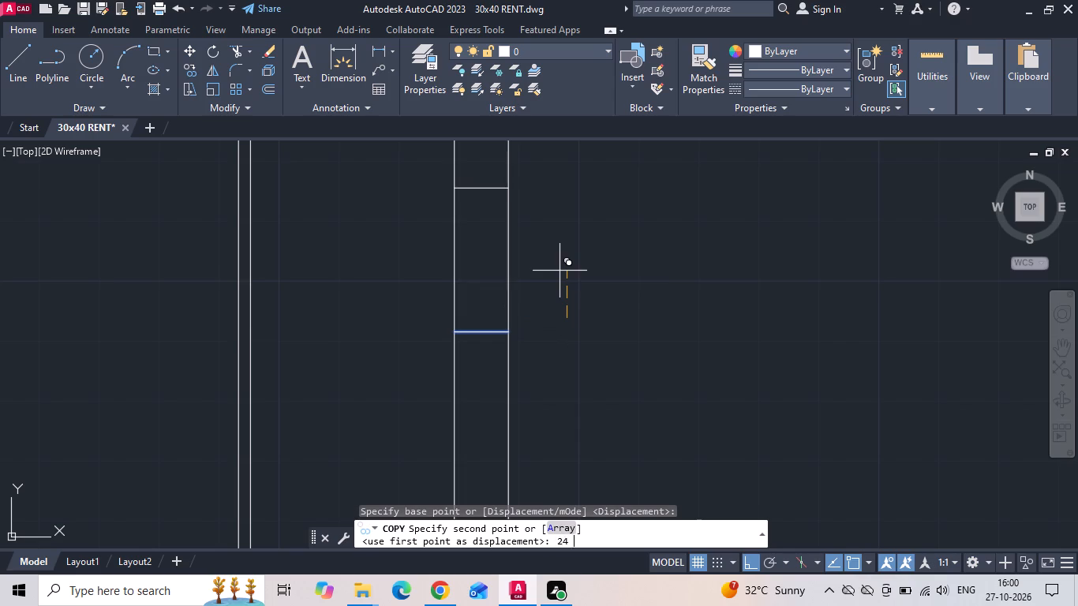
{"action": "type", "text": "24"}
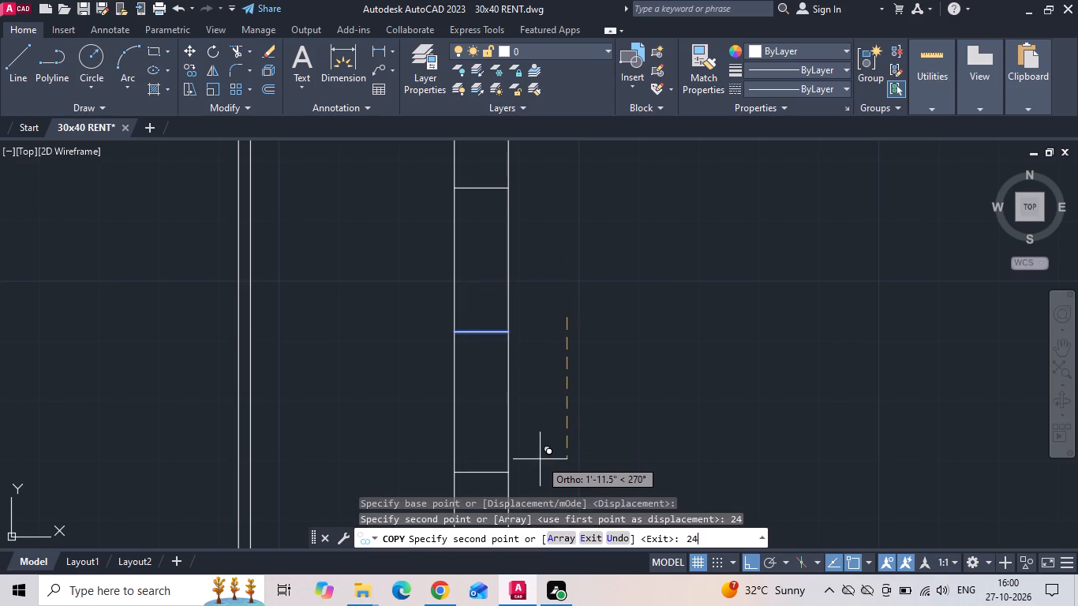
{"action": "key", "text": "space"}
{"action": "key", "text": "Escape"}
Delete the middle reference line between the two window ends in the bedroom's balcony-side wall.
{"action": "left_click", "coordinate": [502, 331]}
{"action": "key", "text": "Delete"}
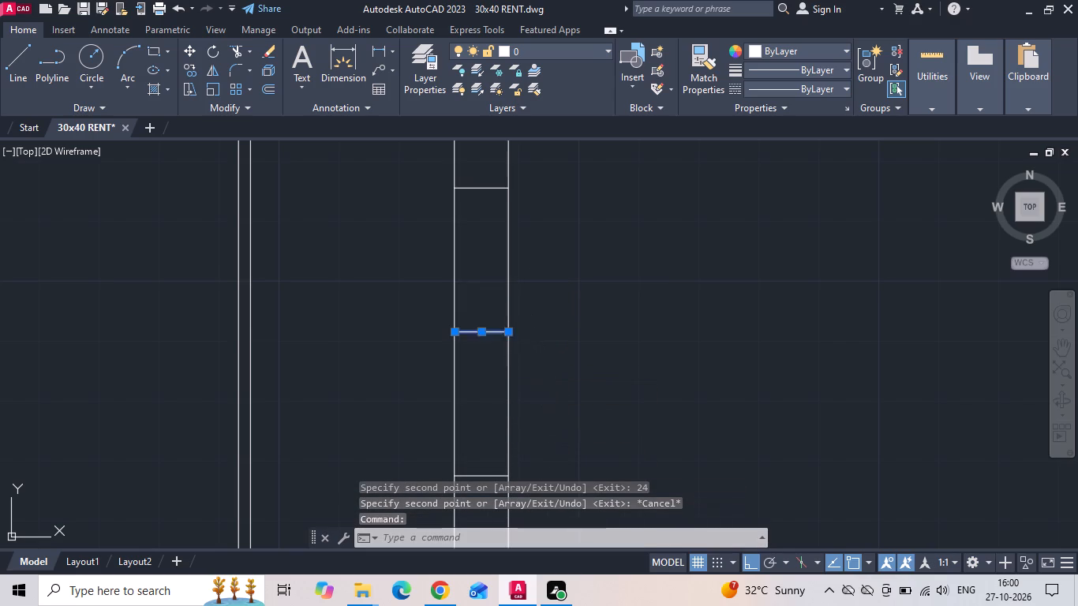
Draw a line straight across the rear wall from the midpoint of the rear bedroom's inner face.
{"action": "scroll", "coordinate": [497, 331], "scroll_direction": "down", "scroll_amount": 3}
{"action": "type", "text": "L"}
{"action": "key", "text": "space"}
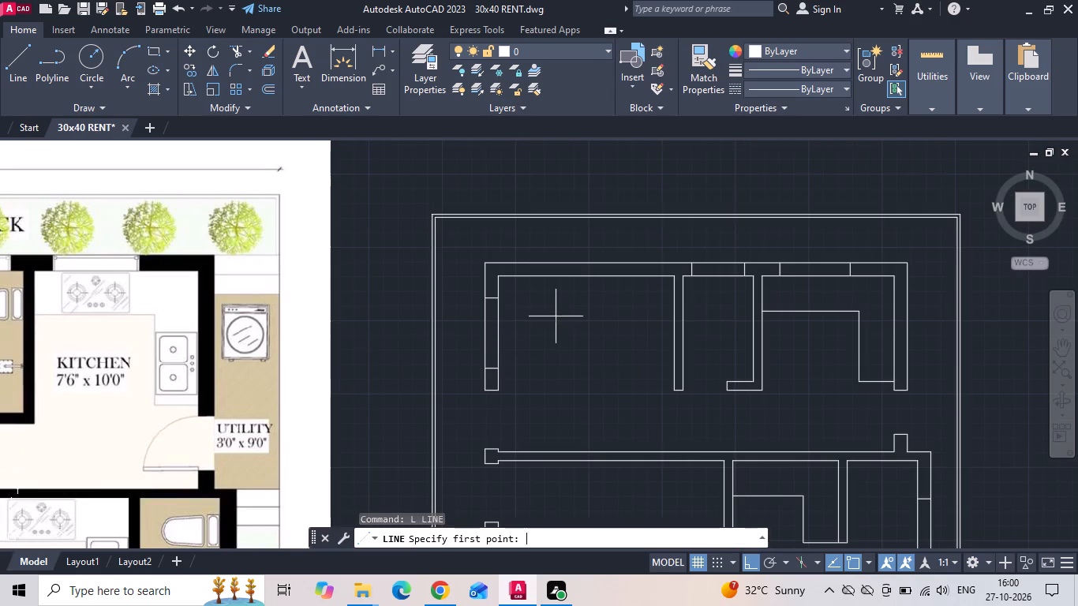
{"action": "left_click", "coordinate": [591, 280]}
{"action": "scroll", "coordinate": [595, 263], "scroll_direction": "up", "scroll_amount": 2}
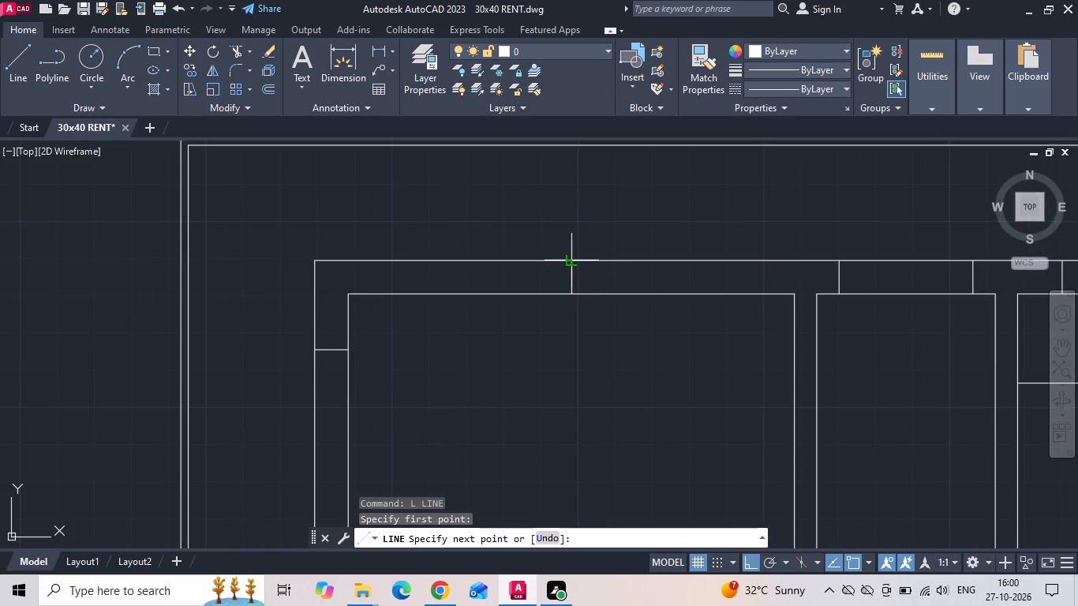
{"action": "left_click", "coordinate": [574, 260]}
{"action": "key", "text": "Escape"}
Copy the line across the rear bedroom's rear wall 3' in both directions along the wall as window ends.
{"action": "left_click_drag", "start_coordinate": [575, 279], "coordinate": [560, 280]}
{"action": "left_click", "coordinate": [530, 277]}
{"action": "right_click", "coordinate": [529, 278]}
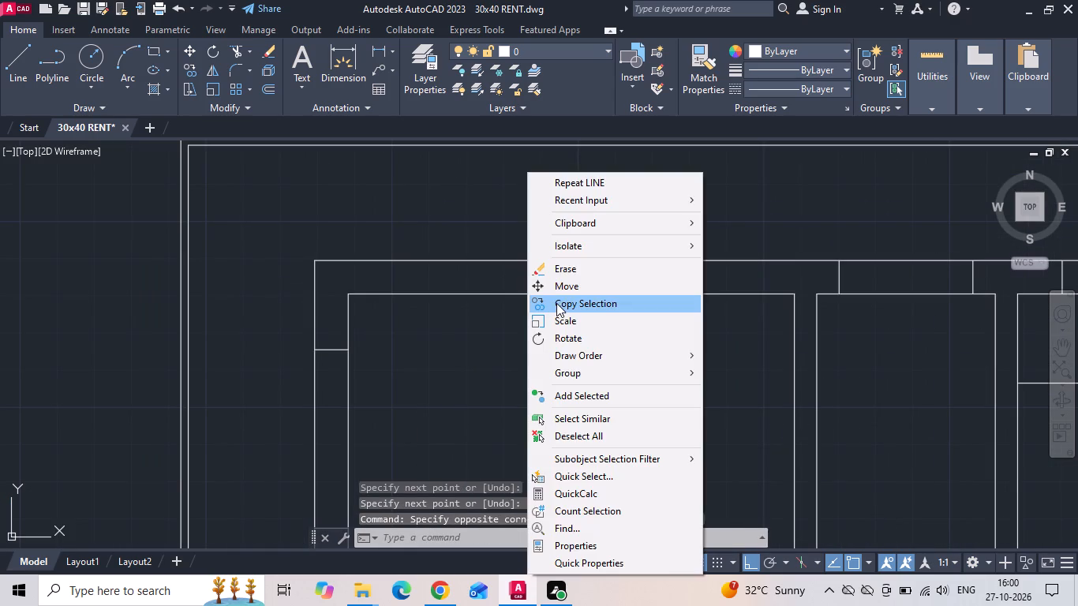
{"action": "left_click", "coordinate": [556, 303]}
{"action": "left_click_drag", "start_coordinate": [623, 368], "coordinate": [598, 371]}
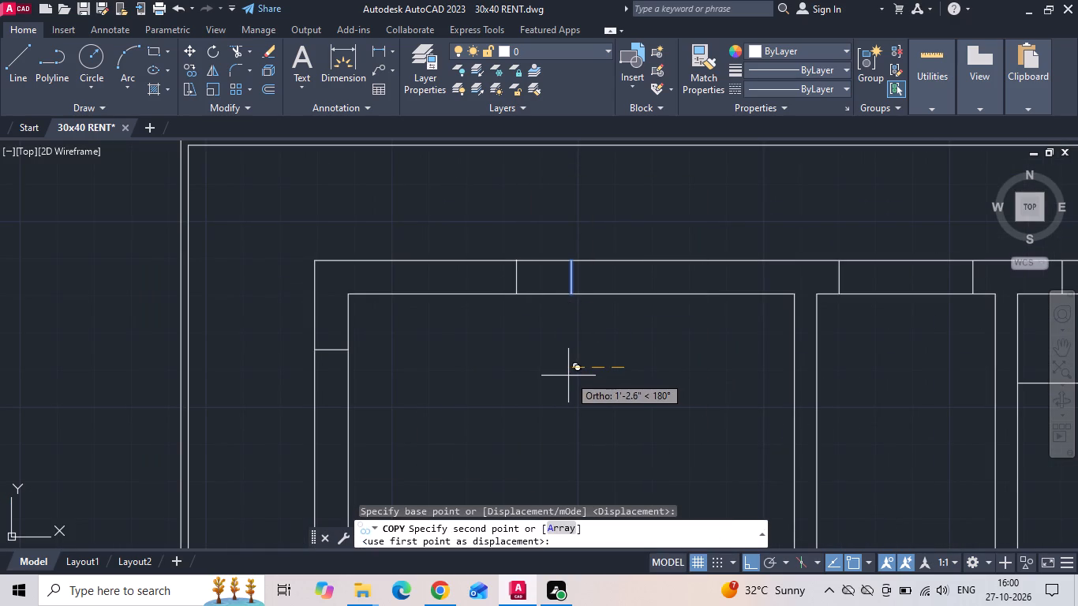
{"action": "key", "text": "3"}
{"action": "type", "text": "'"}
{"action": "key", "text": "space"}
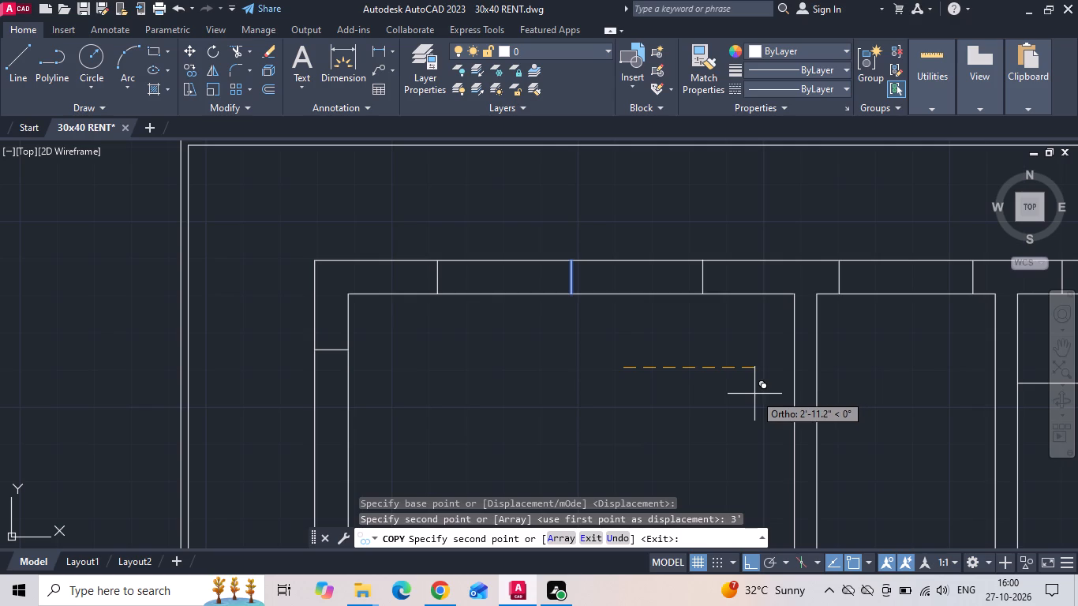
{"action": "type", "text": "3'"}
{"action": "key", "text": "Return"}
{"action": "key", "text": "Escape"}
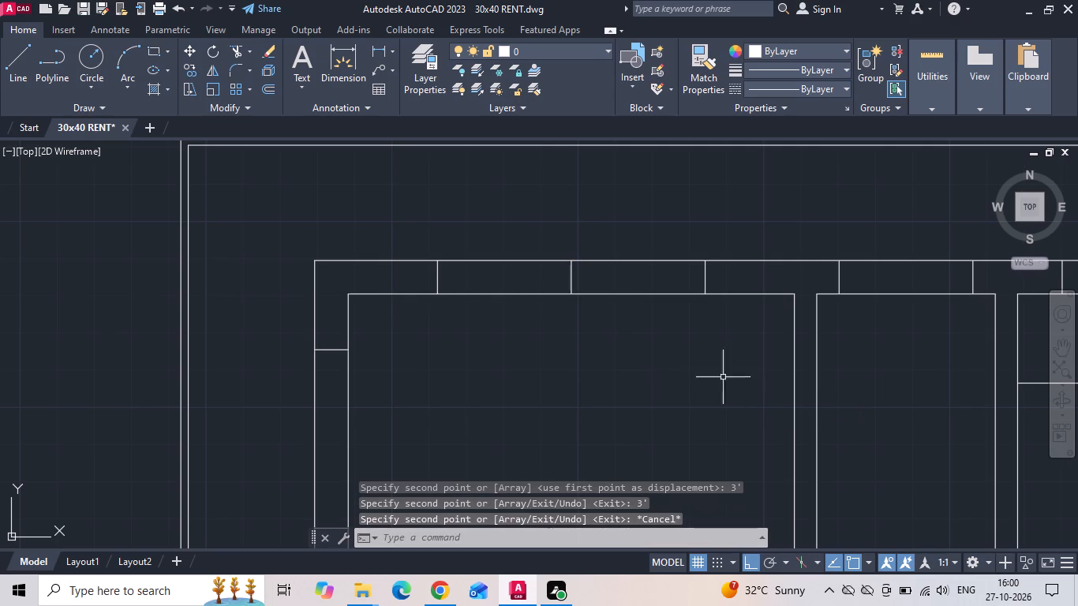
Delete the middle reference line between the two window ends in the rear bedroom's rear wall.
{"action": "left_click_drag", "start_coordinate": [585, 280], "coordinate": [566, 280]}
{"action": "left_click", "coordinate": [553, 280]}
{"action": "key", "text": "Delete"}
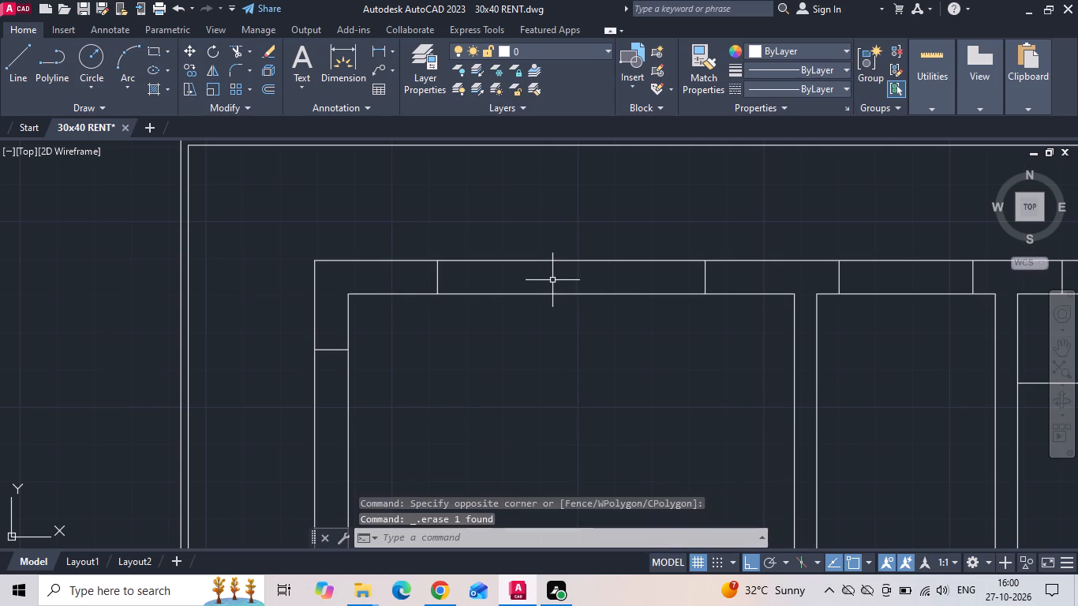
Copy the rear wall's outer line inward by 4 and 5 inches as window pane lines.
{"action": "scroll", "coordinate": [563, 314], "scroll_direction": "down", "scroll_amount": 3}
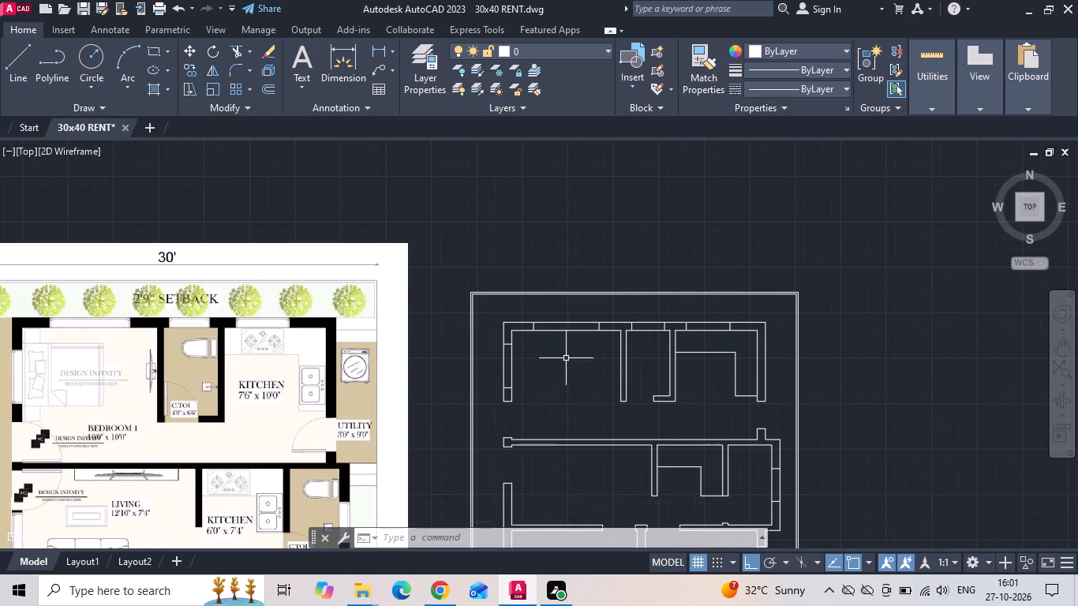
{"action": "scroll", "coordinate": [583, 333], "scroll_direction": "up", "scroll_amount": 2}
{"action": "left_click", "coordinate": [663, 305]}
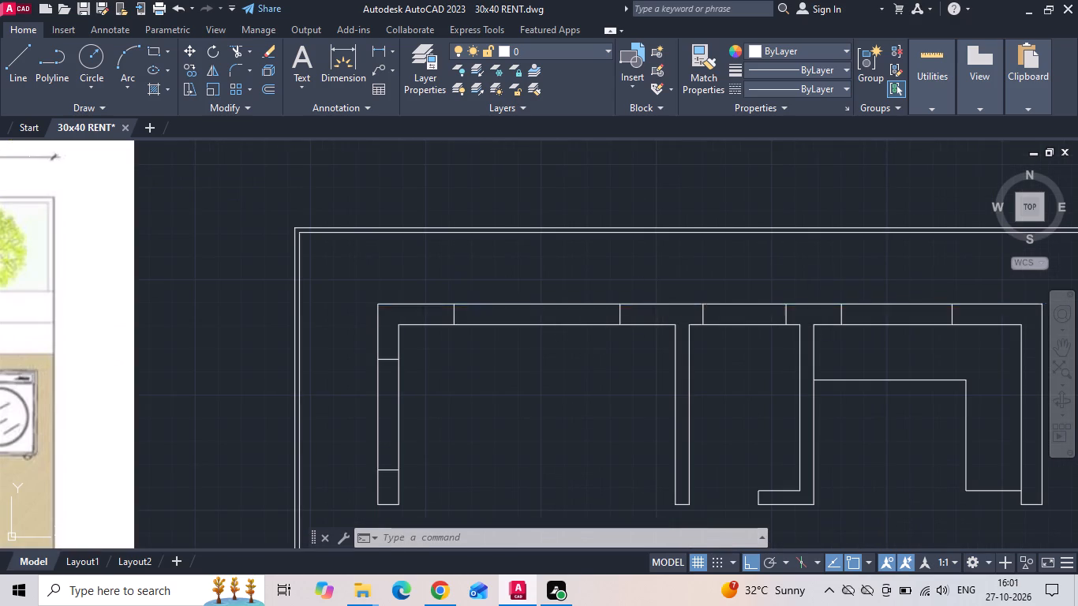
{"action": "right_click", "coordinate": [663, 305]}
{"action": "left_click", "coordinate": [693, 304]}
{"action": "middle_click_drag", "start_coordinate": [611, 357], "coordinate": [499, 349]}
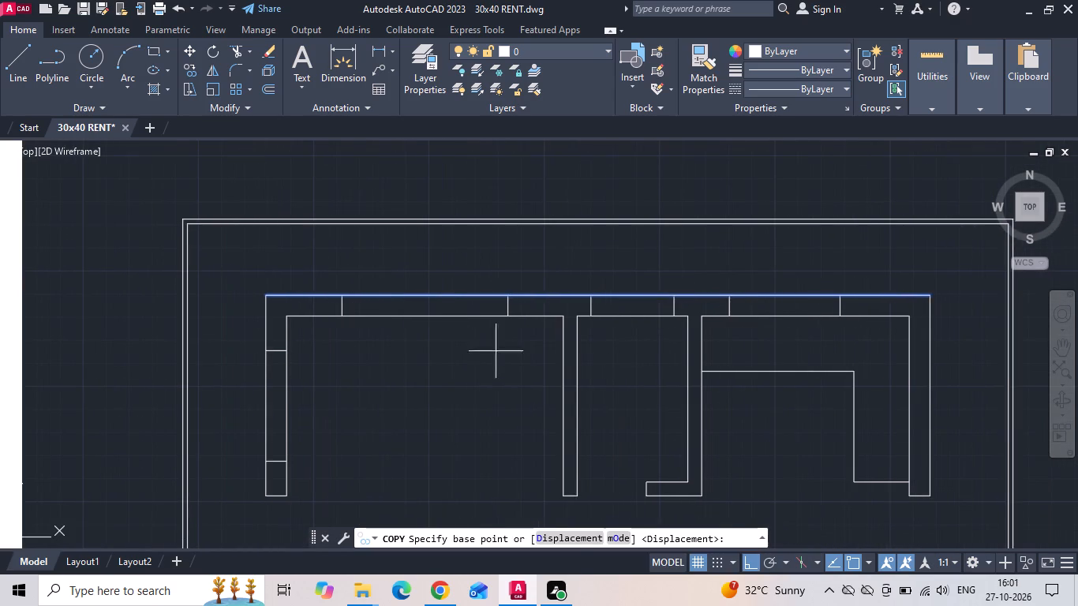
{"action": "left_click_drag", "start_coordinate": [488, 377], "coordinate": [485, 395]}
{"action": "type", "text": "4 5"}
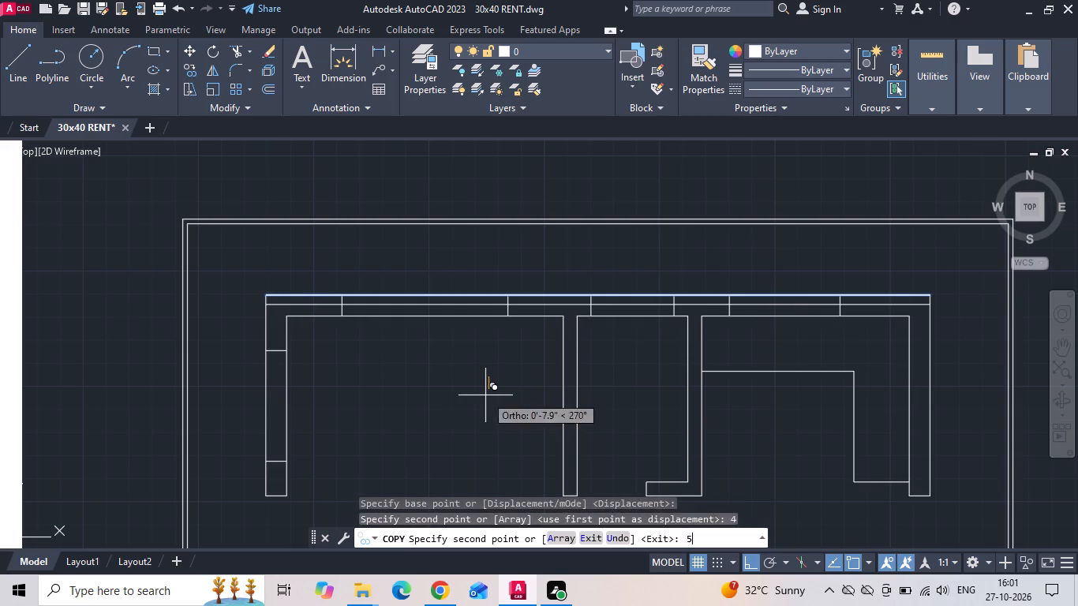
{"action": "key", "text": "space"}
{"action": "key", "text": "Escape"}
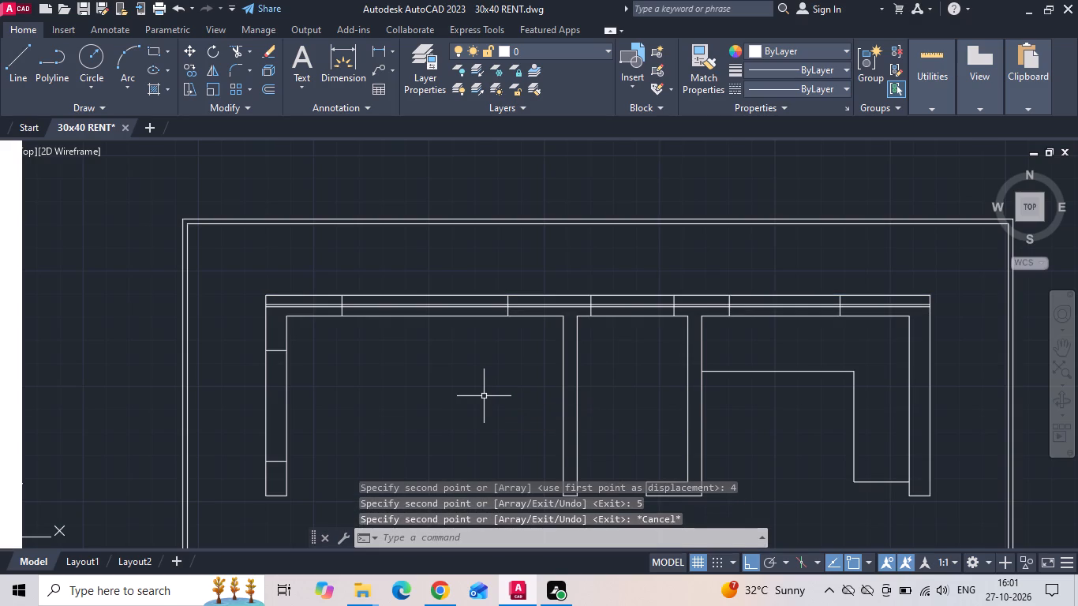
Trim the two pane lines out of the solid rear wall on both sides of the rear bedroom window.
{"action": "key", "text": "t"}
{"action": "key", "text": "r"}
{"action": "key", "text": "space"}
{"action": "key", "text": "space"}
{"action": "left_click", "coordinate": [327, 309]}
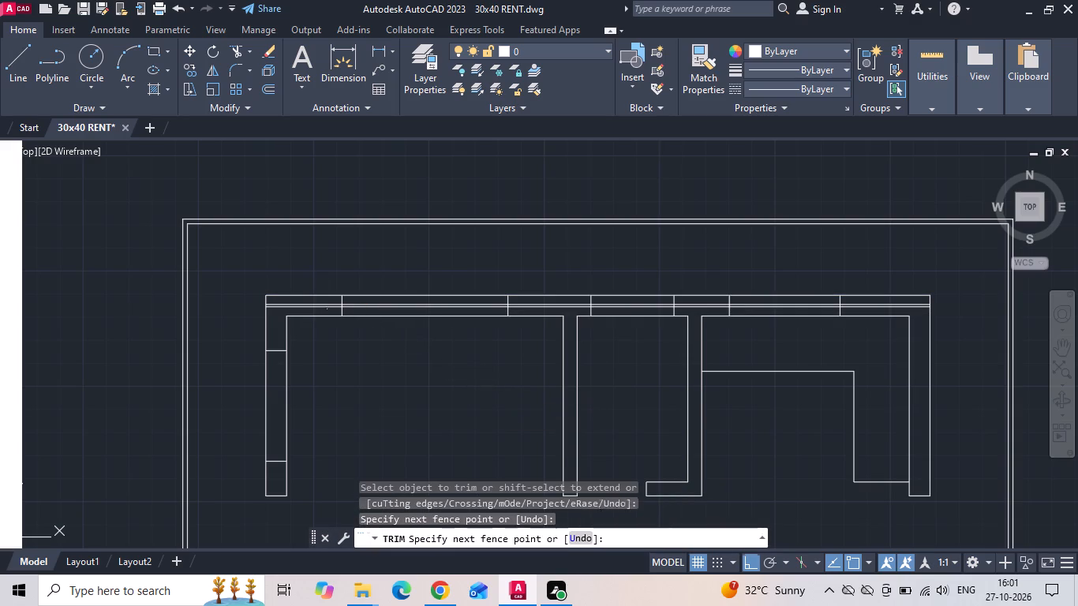
{"action": "left_click", "coordinate": [324, 301]}
{"action": "left_click", "coordinate": [545, 305]}
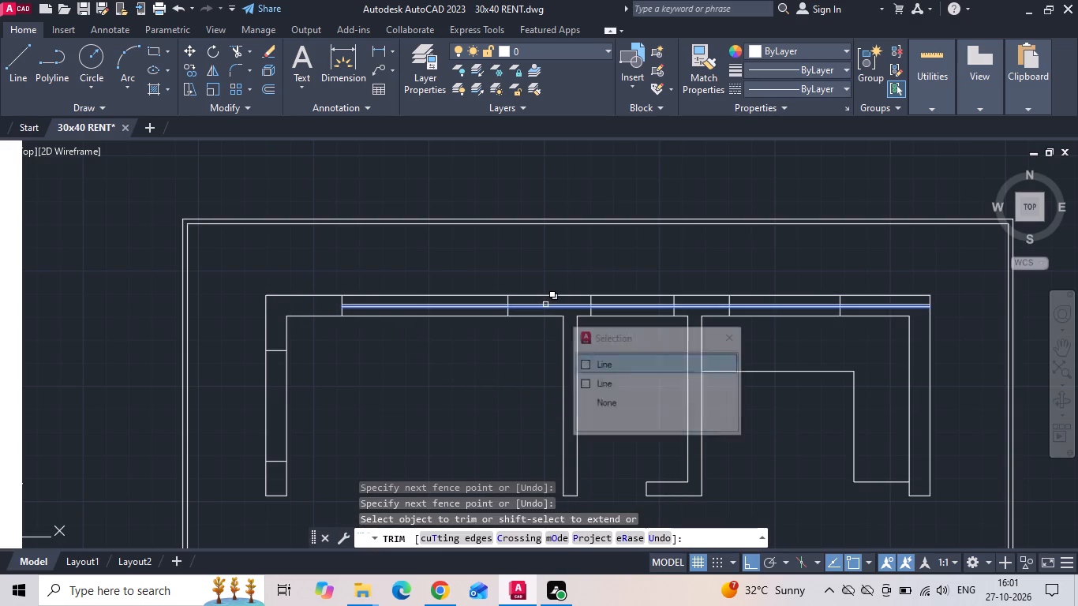
{"action": "left_click", "coordinate": [545, 305]}
{"action": "left_click", "coordinate": [545, 305]}
{"action": "left_click", "coordinate": [549, 302]}
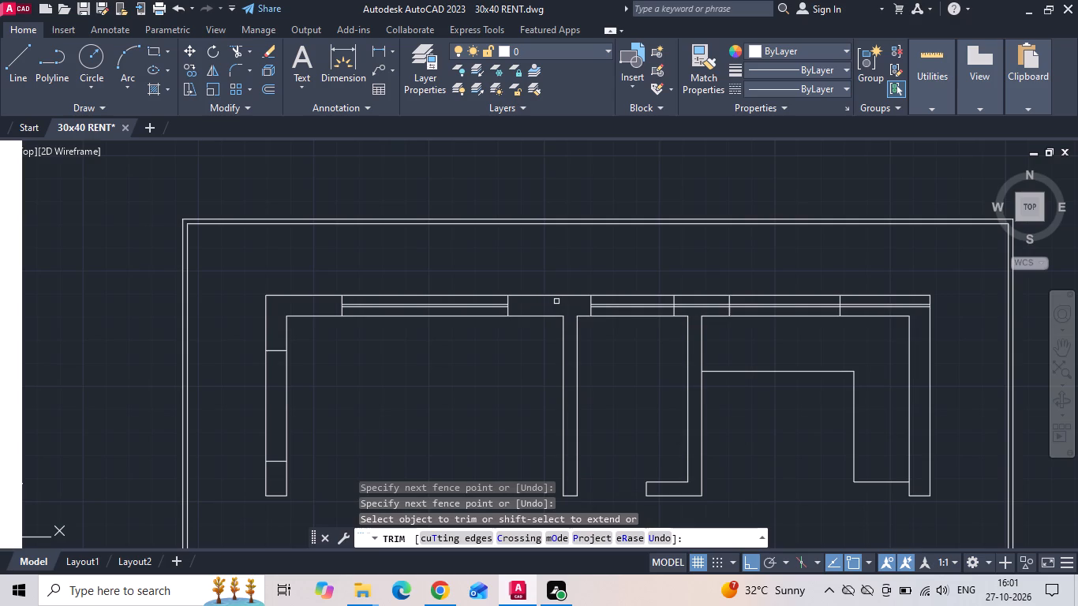
Trim the pane lines out of the rear wall between the toilet and kitchen windows and beyond the kitchen window.
{"action": "left_click", "coordinate": [709, 305]}
{"action": "left_click", "coordinate": [708, 301]}
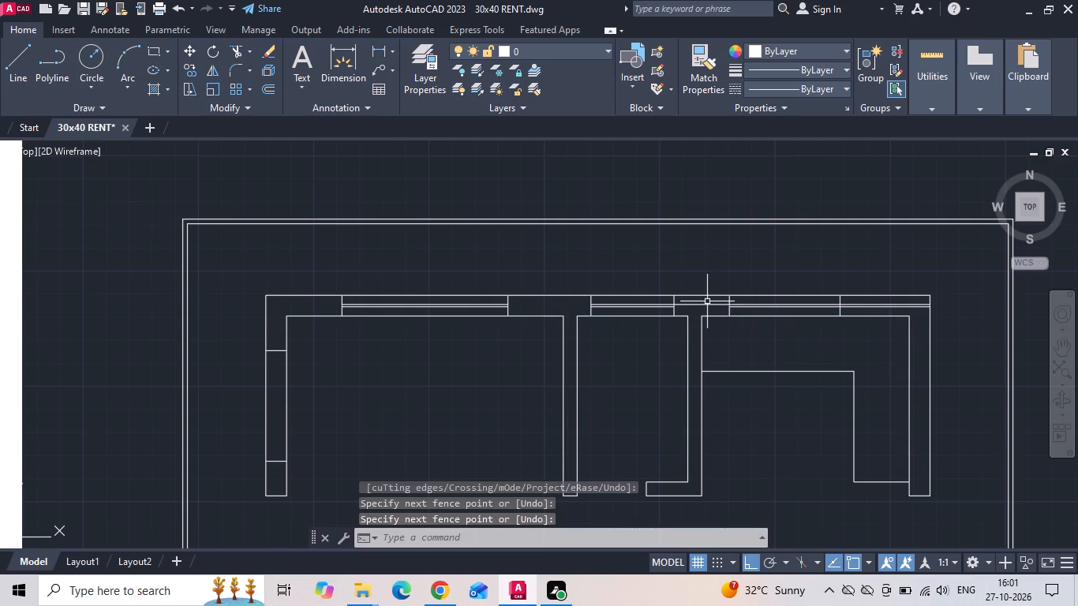
{"action": "left_click", "coordinate": [704, 306]}
{"action": "key", "text": "Escape"}
{"action": "type", "text": "TR"}
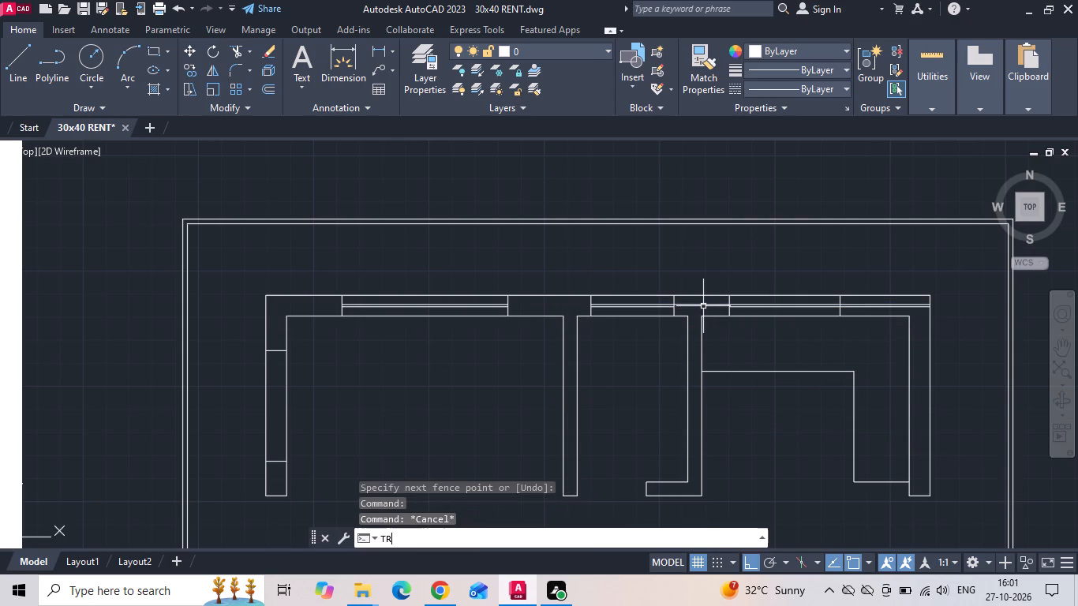
{"action": "key", "text": "space"}
{"action": "left_click", "coordinate": [702, 307]}
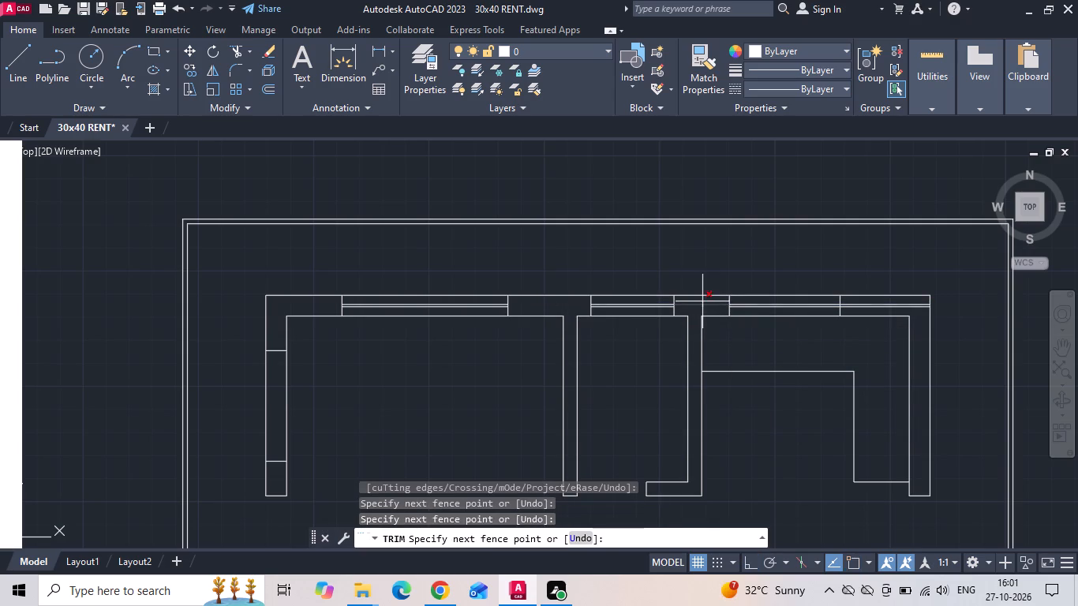
{"action": "left_click", "coordinate": [702, 301]}
{"action": "left_click", "coordinate": [860, 301]}
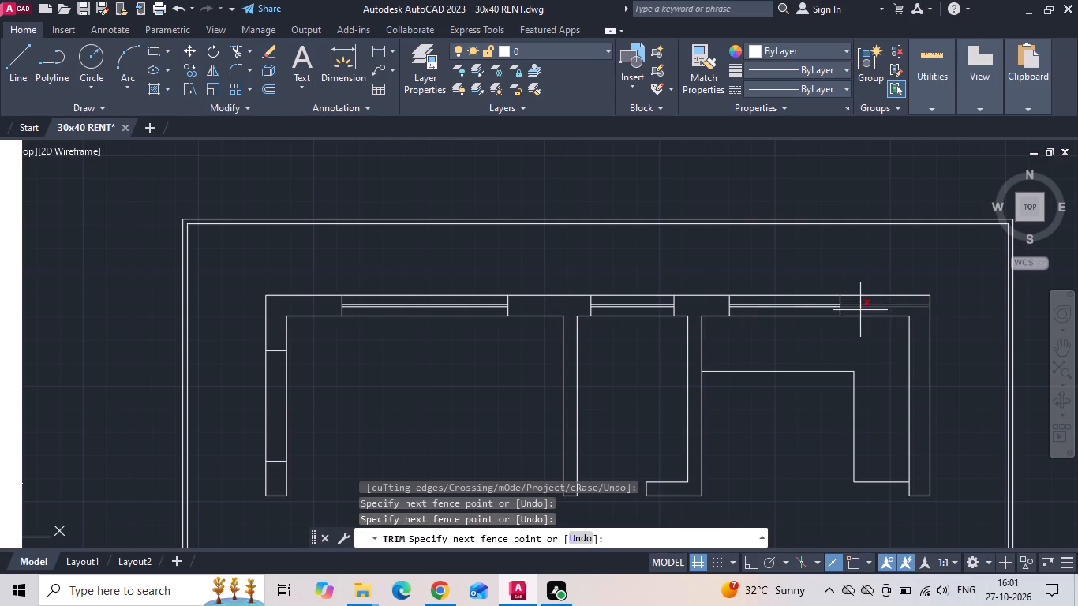
{"action": "left_click", "coordinate": [860, 310]}
{"action": "key", "text": "Escape"}
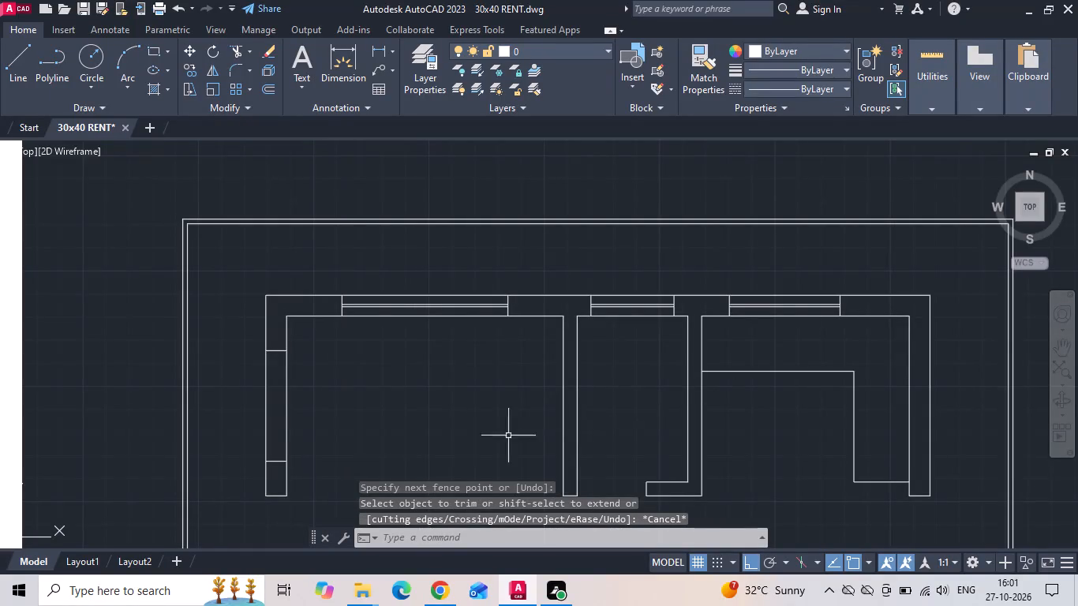
Copy the inner line of the rear bedroom's balcony-side wall 4 and 5 inches into the wall as pane lines.
{"action": "middle_click_drag", "start_coordinate": [280, 392], "coordinate": [291, 353]}
{"action": "scroll", "coordinate": [291, 353], "scroll_direction": "up", "scroll_amount": 1}
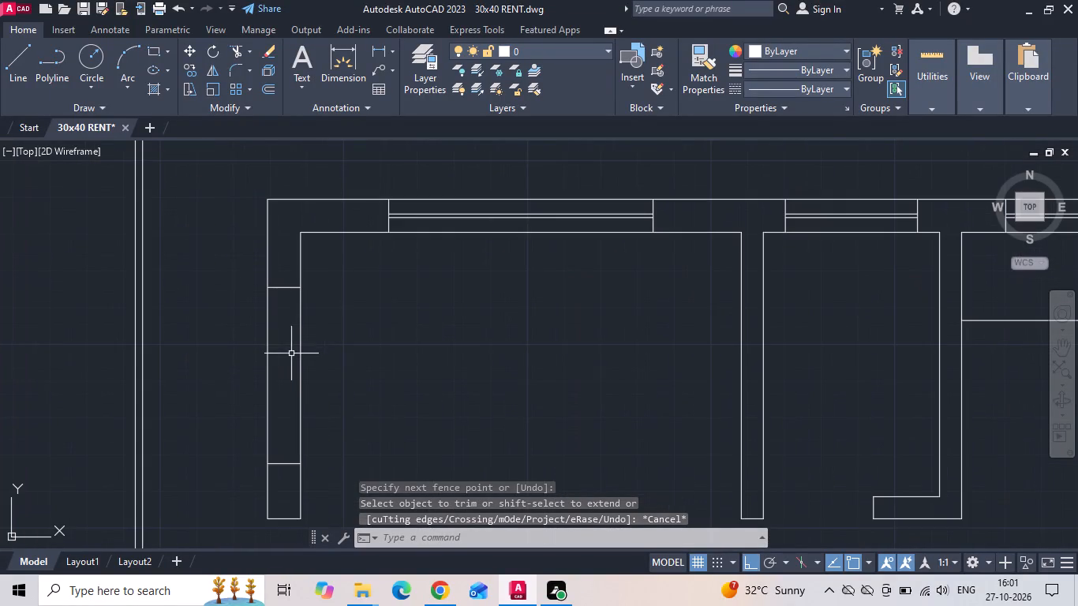
{"action": "left_click", "coordinate": [302, 339]}
{"action": "right_click", "coordinate": [302, 339]}
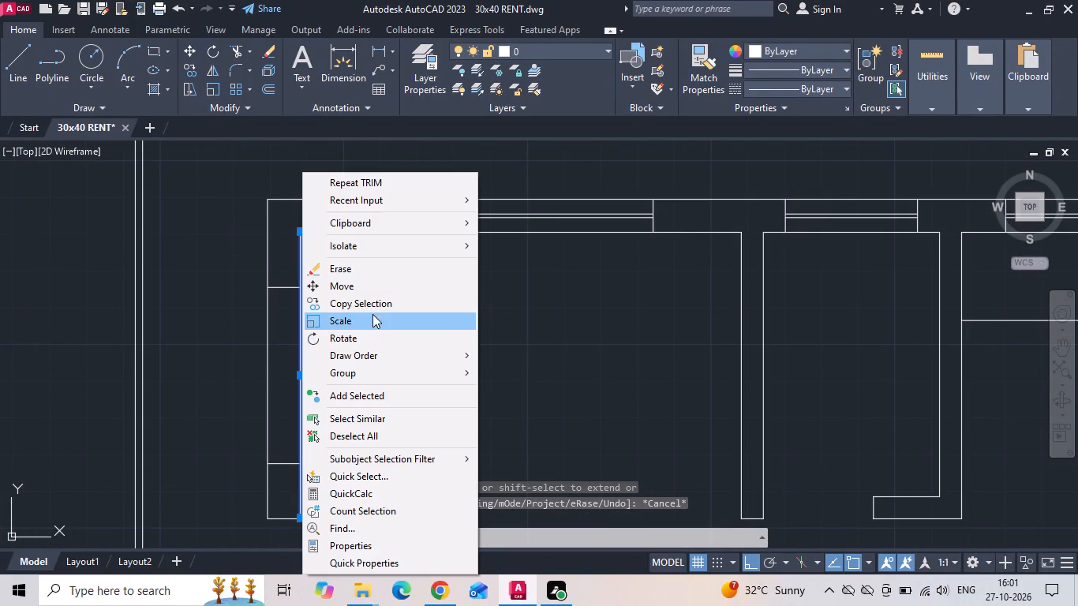
{"action": "left_click", "coordinate": [376, 308]}
{"action": "left_click_drag", "start_coordinate": [490, 336], "coordinate": [463, 339]}
{"action": "type", "text": "4 5"}
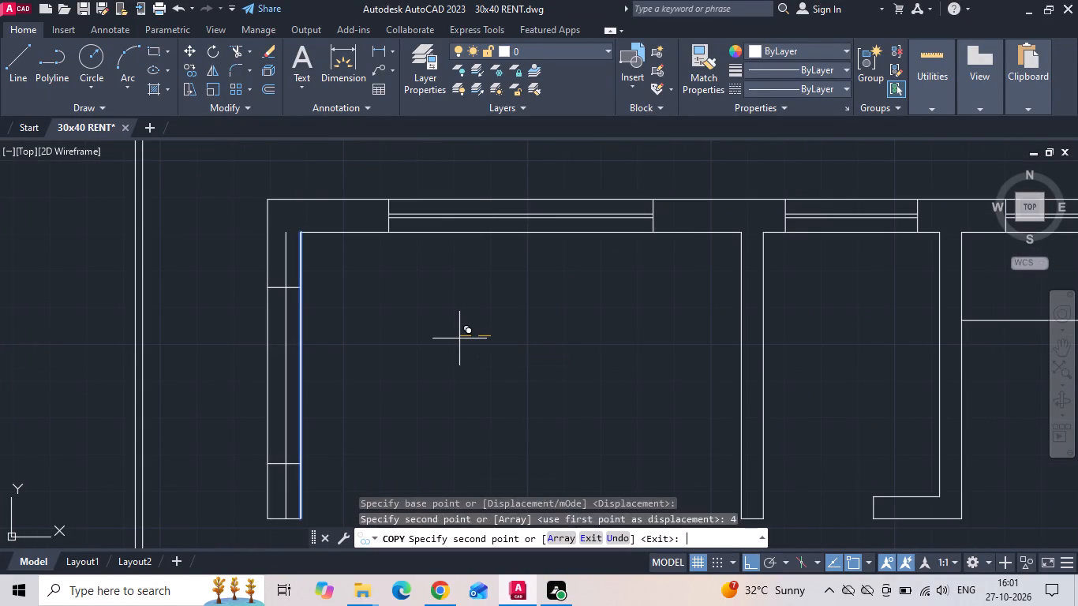
{"action": "key", "text": "space"}
{"action": "key", "text": "Escape"}
Trim the pane lines beyond both ends of the window in the rear bedroom's balcony-side wall.
{"action": "type", "text": "TR"}
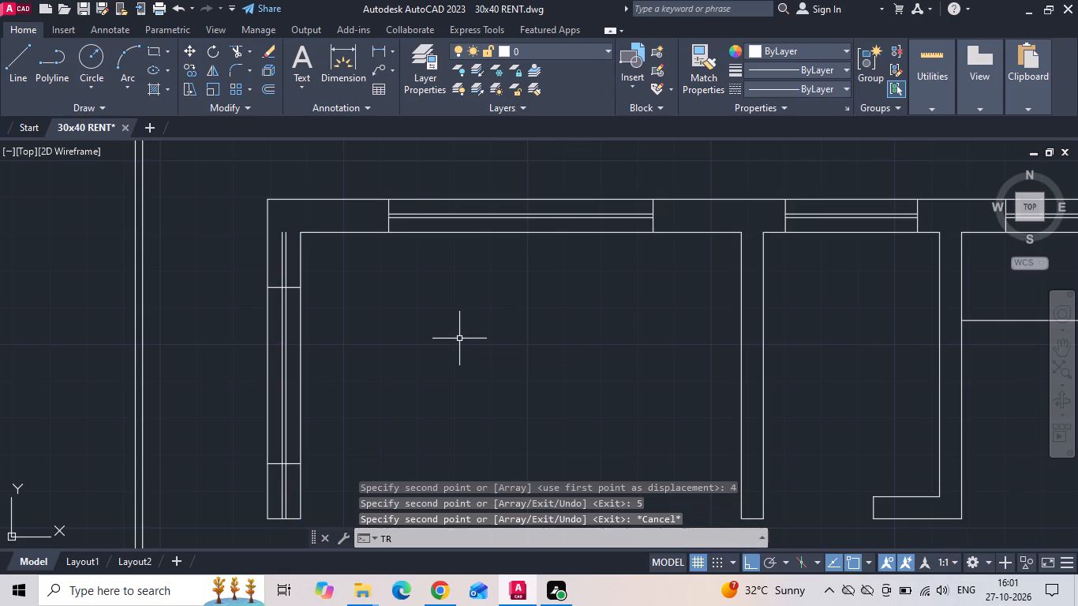
{"action": "key", "text": "space"}
{"action": "key", "text": "space"}
{"action": "left_click", "coordinate": [283, 252]}
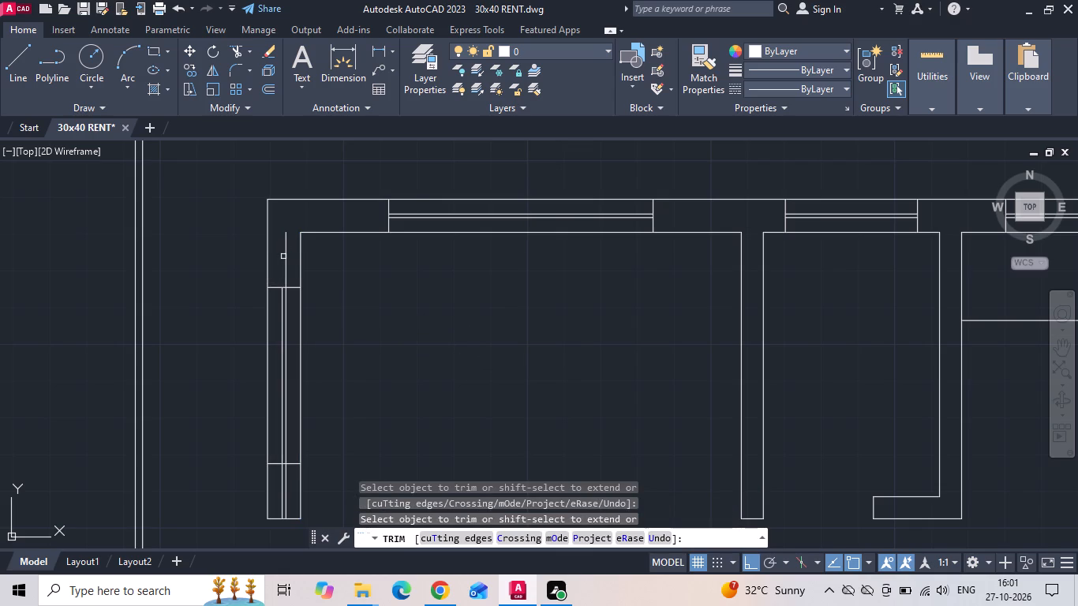
{"action": "left_click", "coordinate": [284, 261]}
{"action": "left_click", "coordinate": [289, 490]}
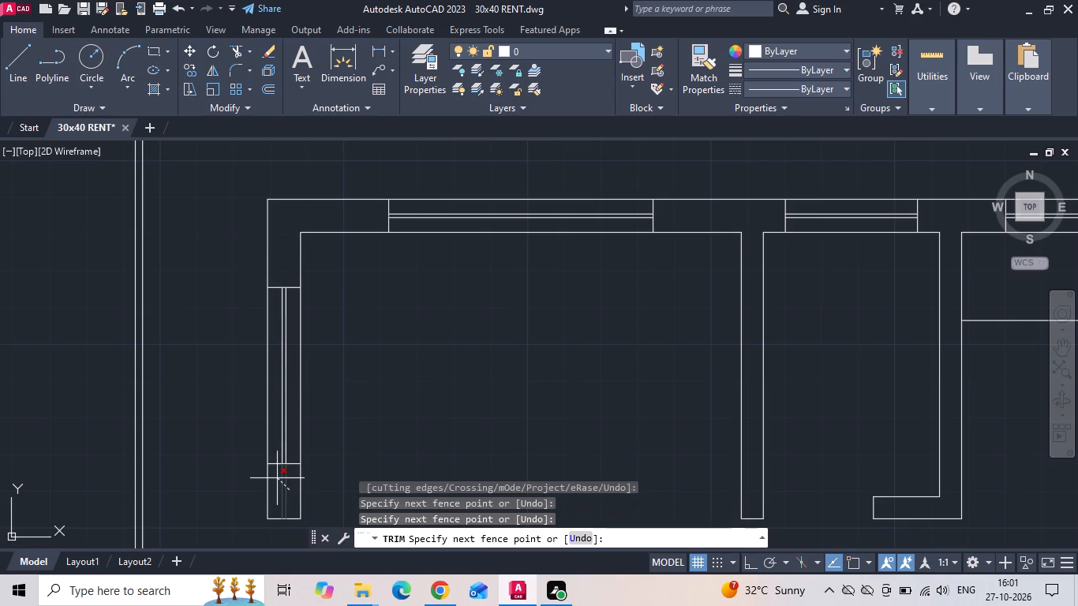
{"action": "left_click", "coordinate": [277, 478]}
{"action": "key", "text": "Escape"}
Copy the two pane lines from the rear bedroom's balcony-side window into the front bedroom's balcony-side window, aligned at the outer window corner.
{"action": "scroll", "coordinate": [346, 265], "scroll_direction": "down", "scroll_amount": 4}
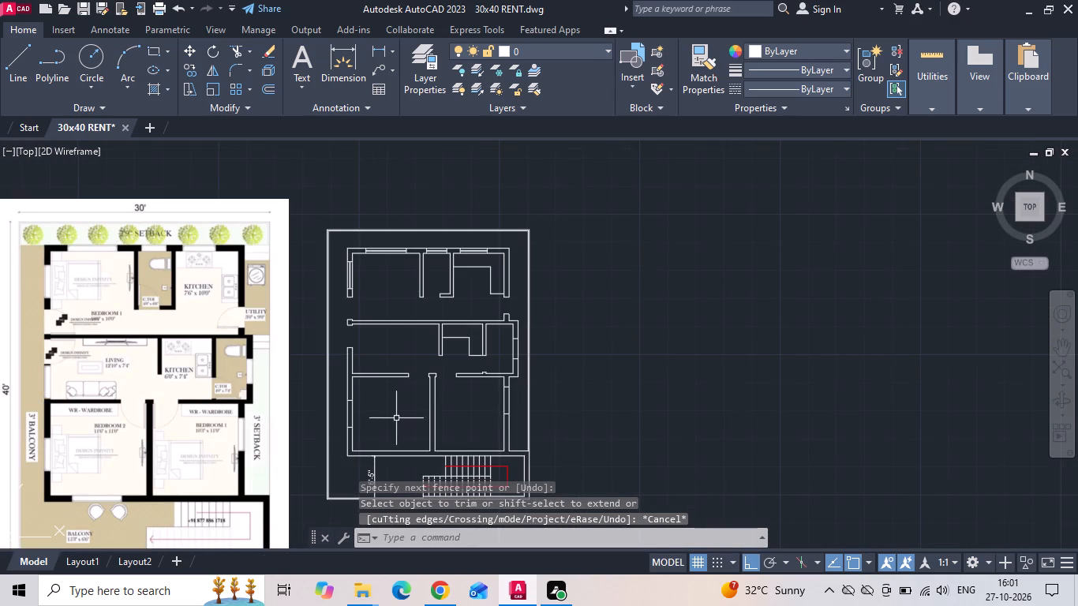
{"action": "scroll", "coordinate": [351, 438], "scroll_direction": "up", "scroll_amount": 2}
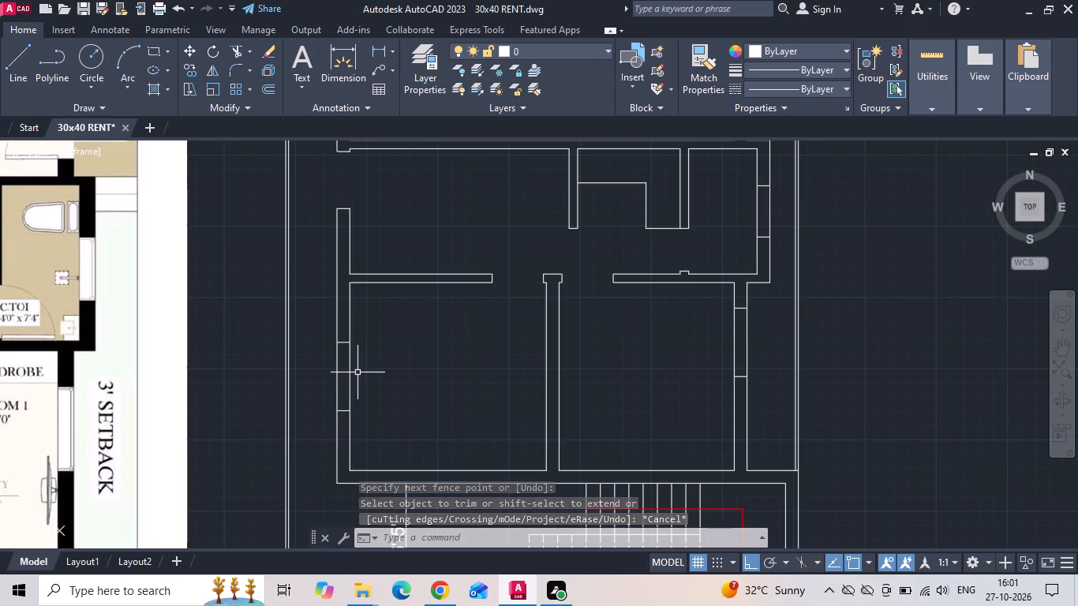
{"action": "scroll", "coordinate": [380, 409], "scroll_direction": "down", "scroll_amount": 2}
{"action": "scroll", "coordinate": [366, 243], "scroll_direction": "up", "scroll_amount": 5}
{"action": "left_click", "coordinate": [357, 312]}
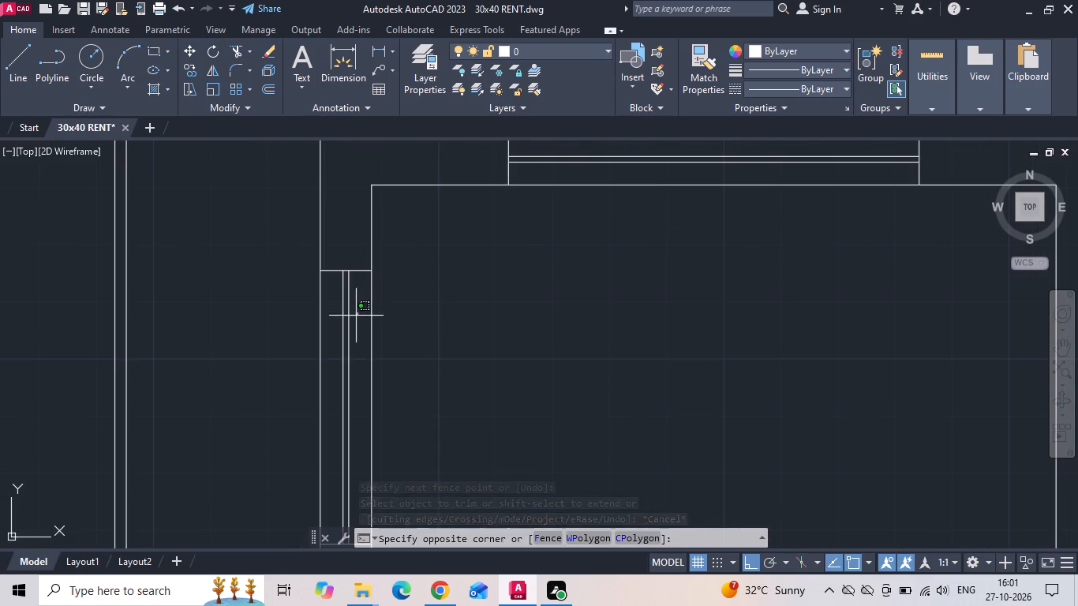
{"action": "left_click", "coordinate": [336, 343]}
{"action": "right_click", "coordinate": [336, 343]}
{"action": "left_click", "coordinate": [347, 325]}
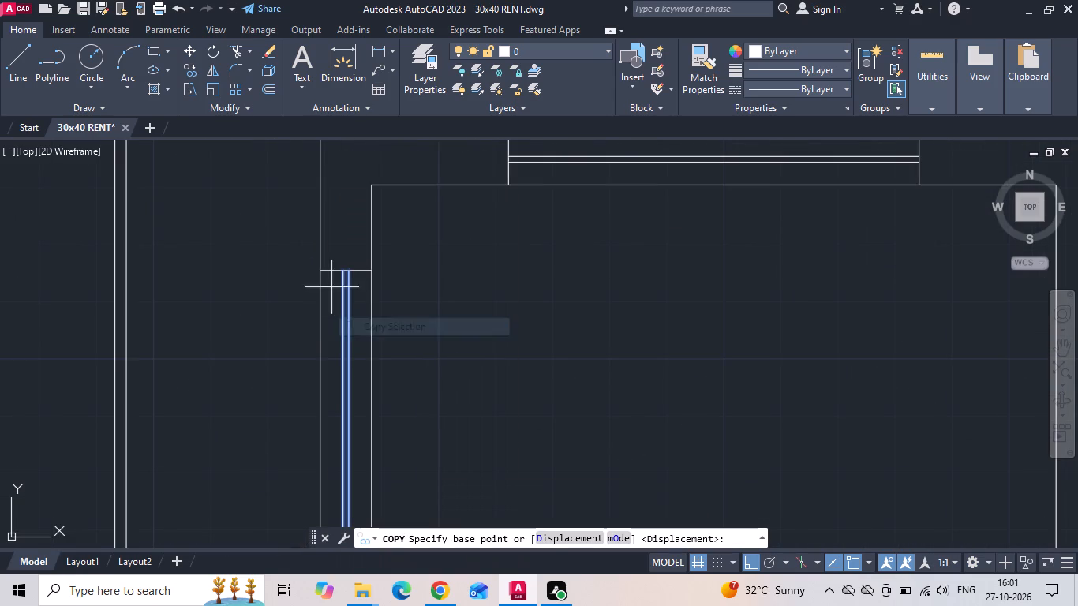
{"action": "left_click", "coordinate": [318, 270]}
{"action": "scroll", "coordinate": [369, 238], "scroll_direction": "down", "scroll_amount": 6}
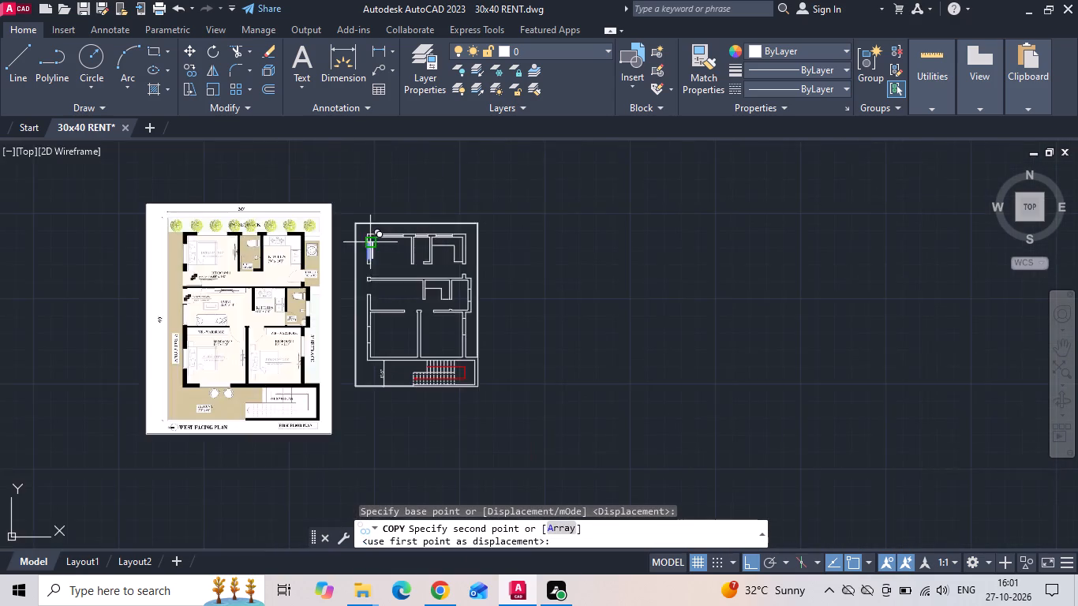
{"action": "scroll", "coordinate": [361, 321], "scroll_direction": "up", "scroll_amount": 6}
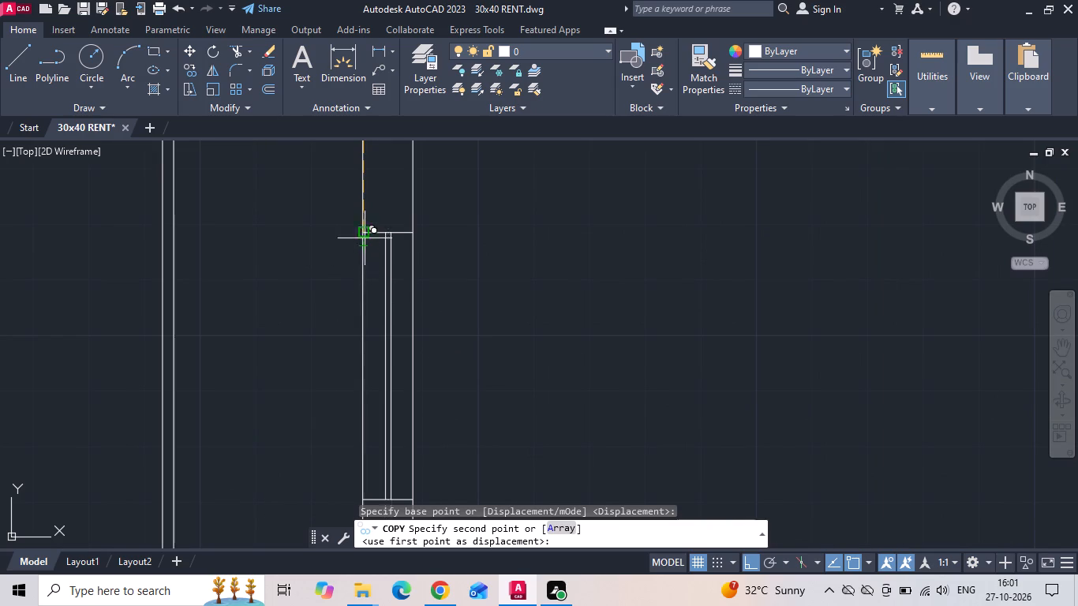
{"action": "left_click", "coordinate": [363, 230]}
{"action": "key", "text": "Escape"}
Copy the complete rear-wall window of the rear bedroom, end lines and pane lines, to just inside Bedroom 2's front wall.
{"action": "scroll", "coordinate": [351, 252], "scroll_direction": "down", "scroll_amount": 4}
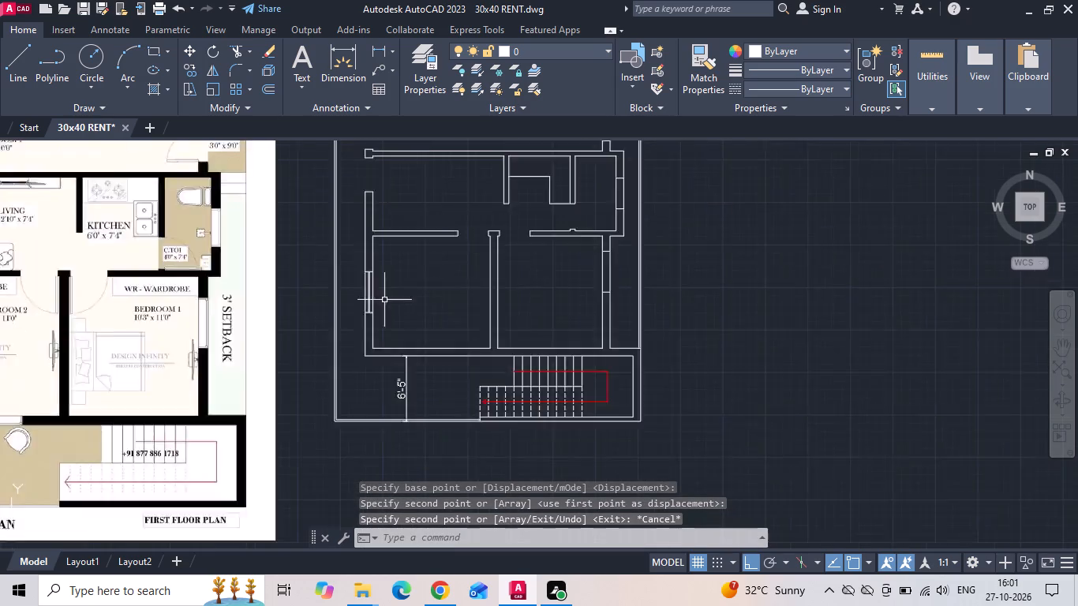
{"action": "scroll", "coordinate": [387, 305], "scroll_direction": "down", "scroll_amount": 1}
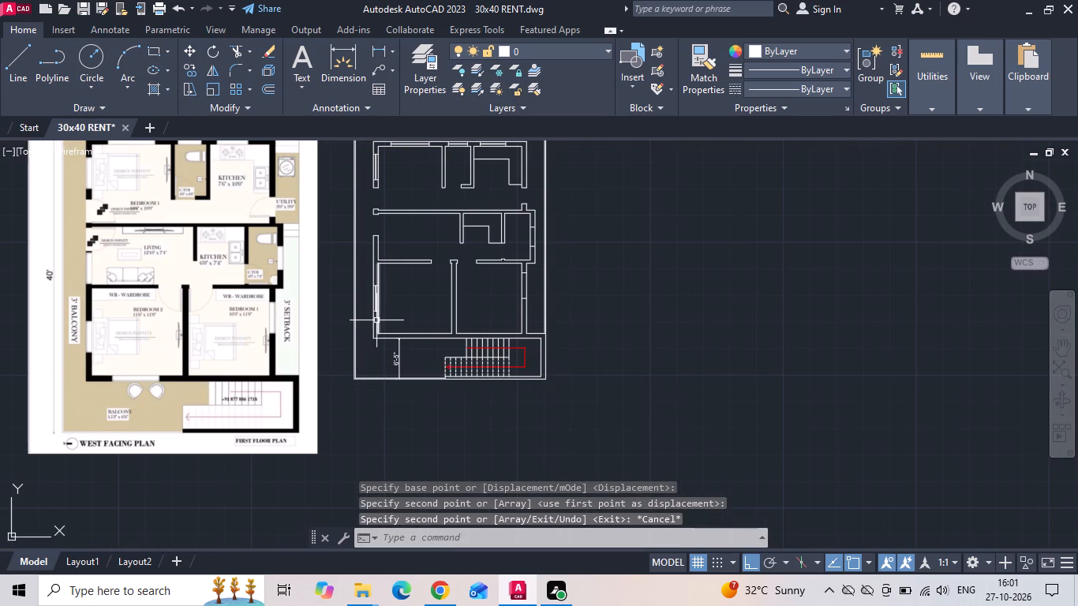
{"action": "middle_click_drag", "start_coordinate": [387, 343], "coordinate": [391, 372]}
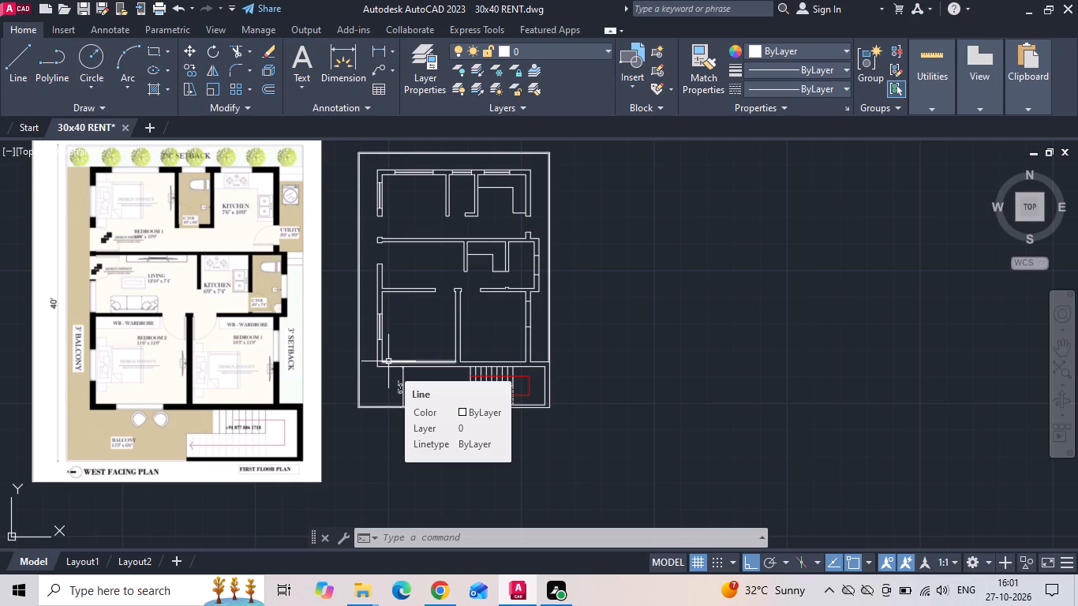
{"action": "scroll", "coordinate": [432, 155], "scroll_direction": "up", "scroll_amount": 2}
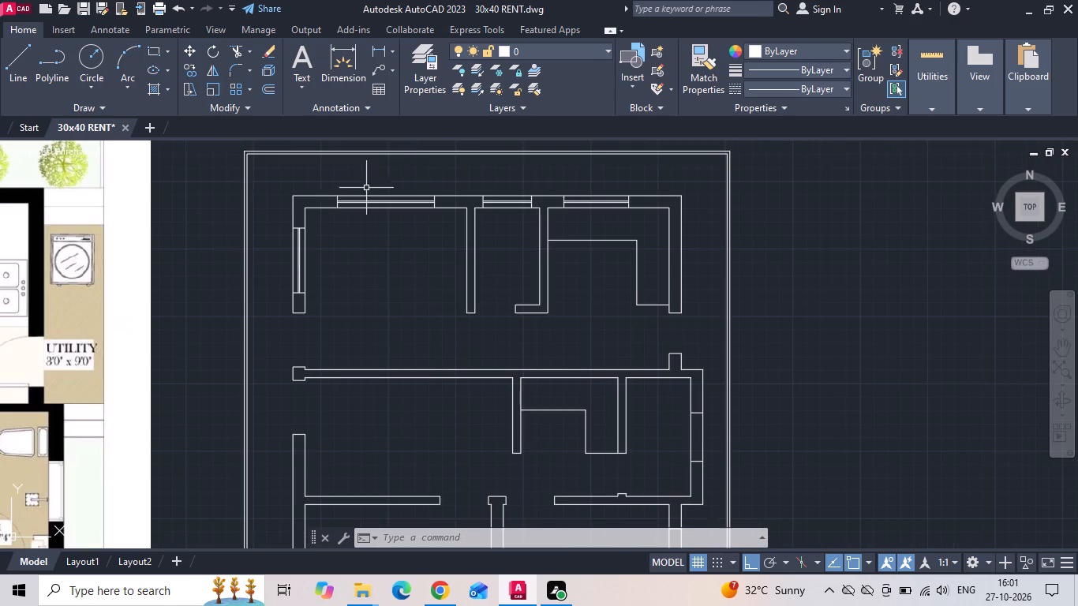
{"action": "left_click_drag", "start_coordinate": [331, 185], "coordinate": [334, 204]}
{"action": "left_click", "coordinate": [443, 249]}
{"action": "right_click", "coordinate": [440, 244]}
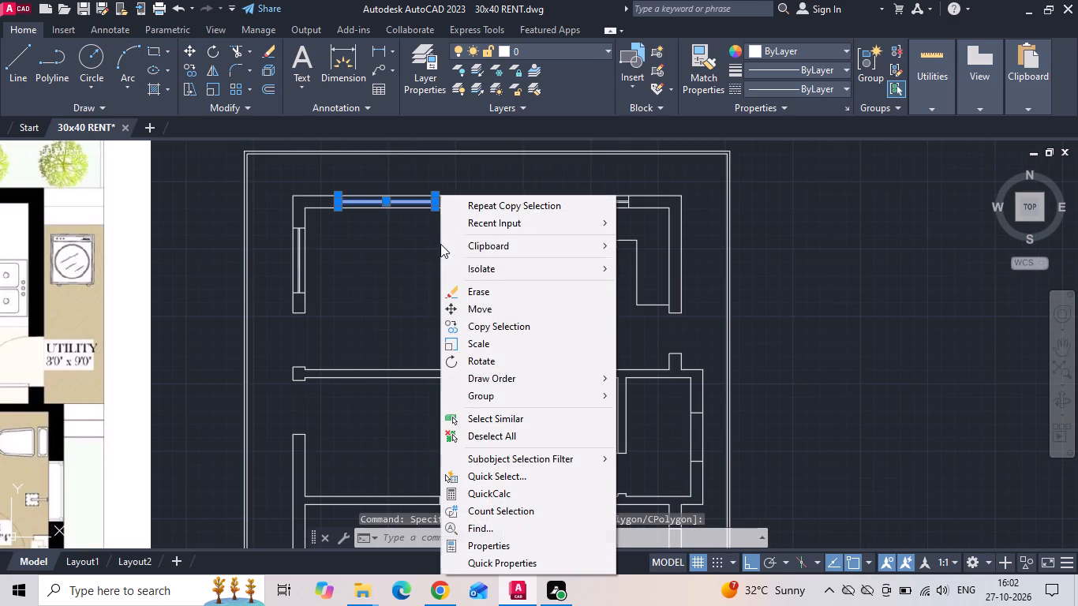
{"action": "left_click", "coordinate": [466, 329]}
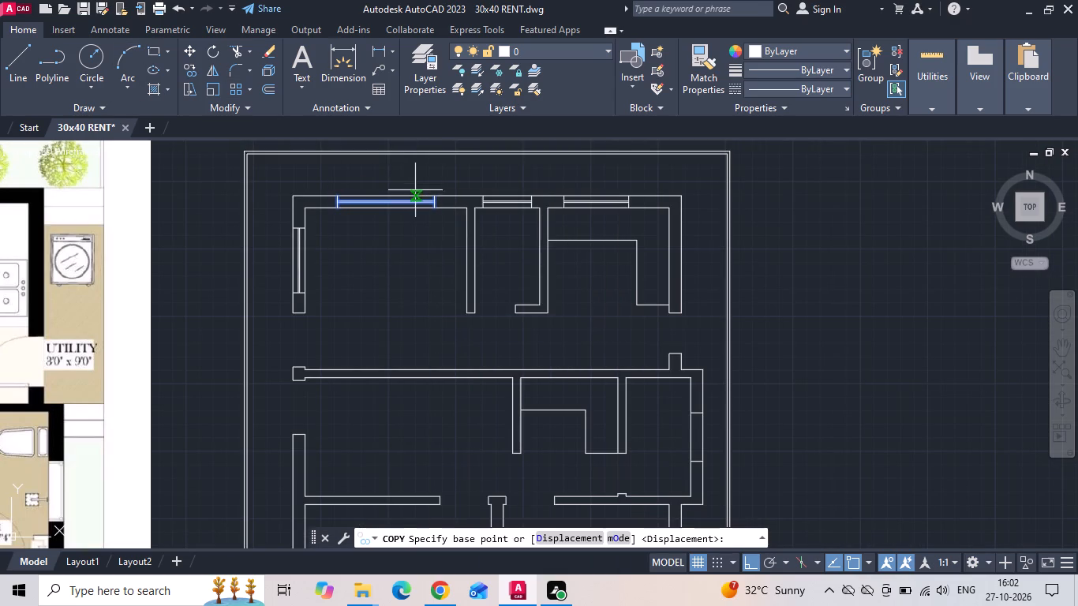
{"action": "left_click", "coordinate": [384, 195]}
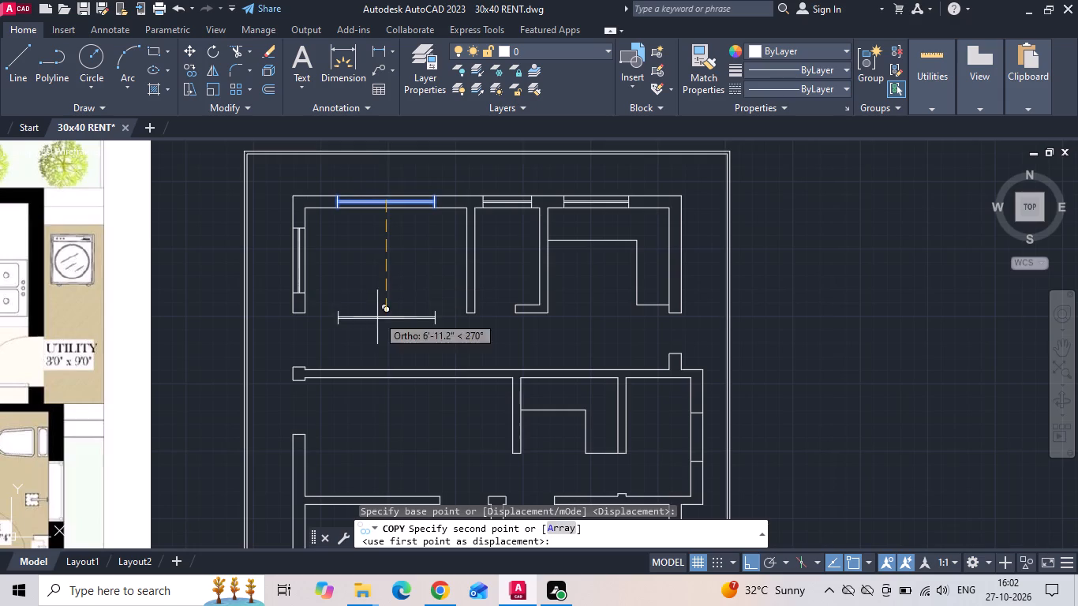
{"action": "middle_click_drag", "start_coordinate": [377, 334], "coordinate": [375, 174]}
{"action": "middle_click_drag", "start_coordinate": [373, 410], "coordinate": [394, 214]}
{"action": "scroll", "coordinate": [397, 319], "scroll_direction": "up", "scroll_amount": 3}
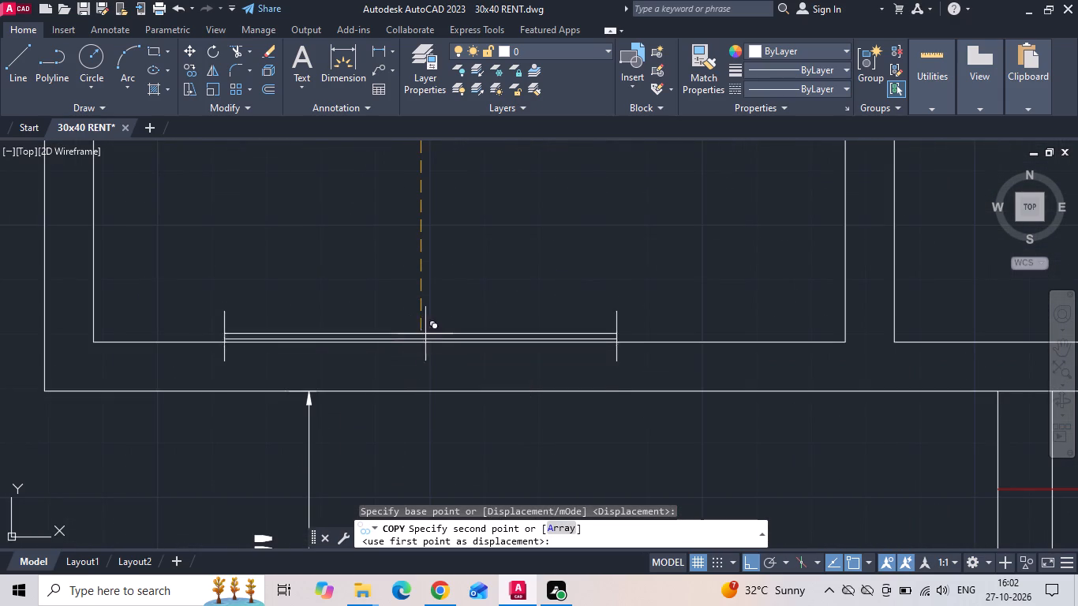
{"action": "left_click", "coordinate": [436, 270]}
{"action": "key", "text": "Escape"}
Draw a helper line about 2 feet long from the midpoint of Bedroom 2's inner front wall line toward the balcony.
{"action": "type", "text": "L"}
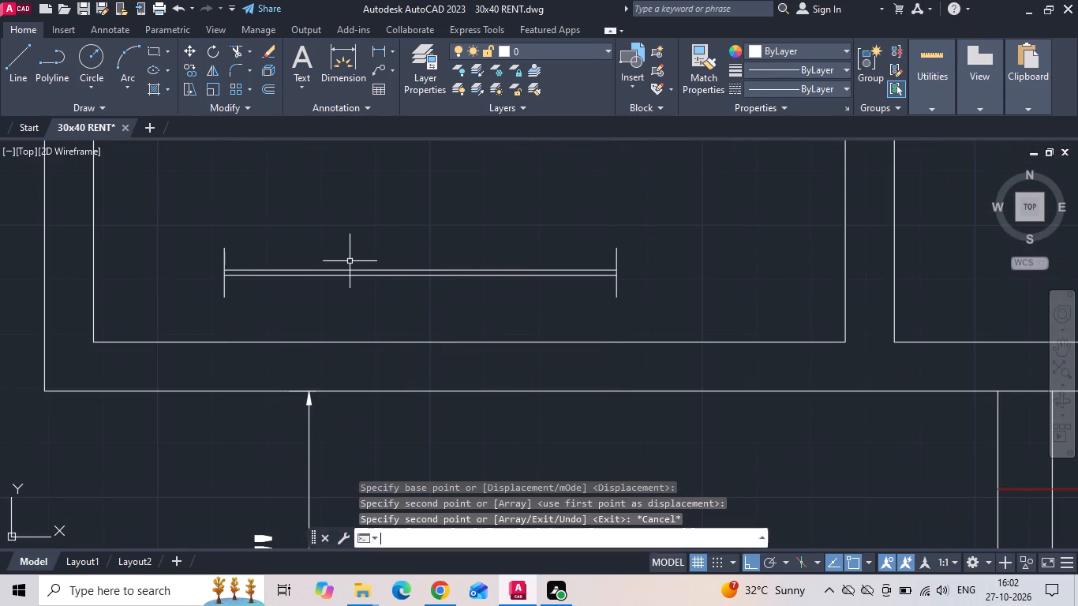
{"action": "key", "text": "space"}
{"action": "left_click", "coordinate": [472, 339]}
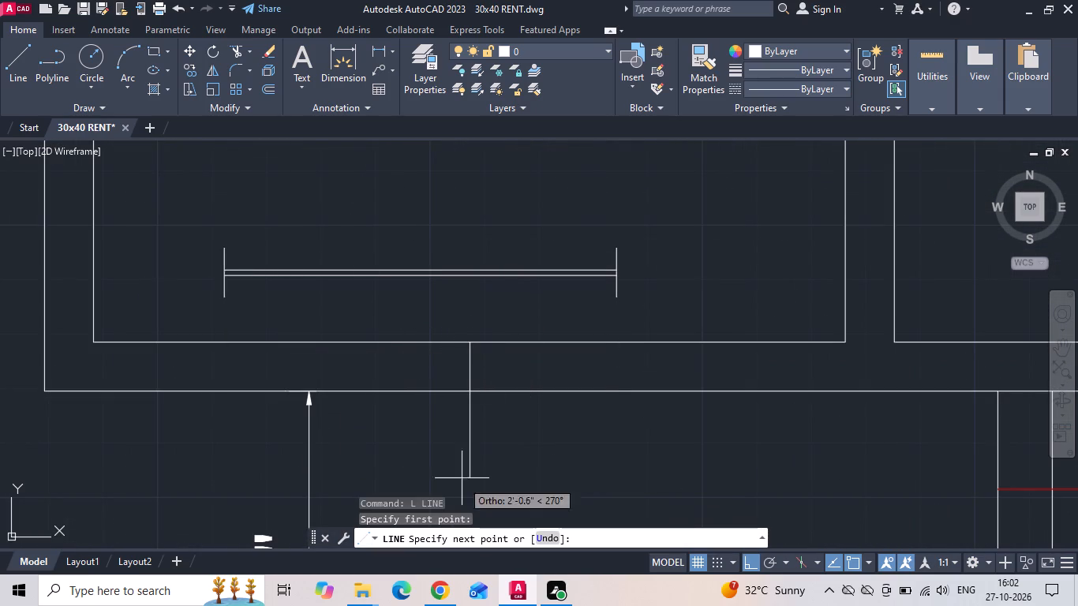
{"action": "left_click", "coordinate": [462, 487]}
{"action": "key", "text": "Escape"}
Move the copied window by its pane-line midpoint to the helper line's start on the wall, and erase the helper line.
{"action": "left_click_drag", "start_coordinate": [182, 225], "coordinate": [216, 273]}
{"action": "left_click", "coordinate": [668, 334]}
{"action": "right_click", "coordinate": [646, 316]}
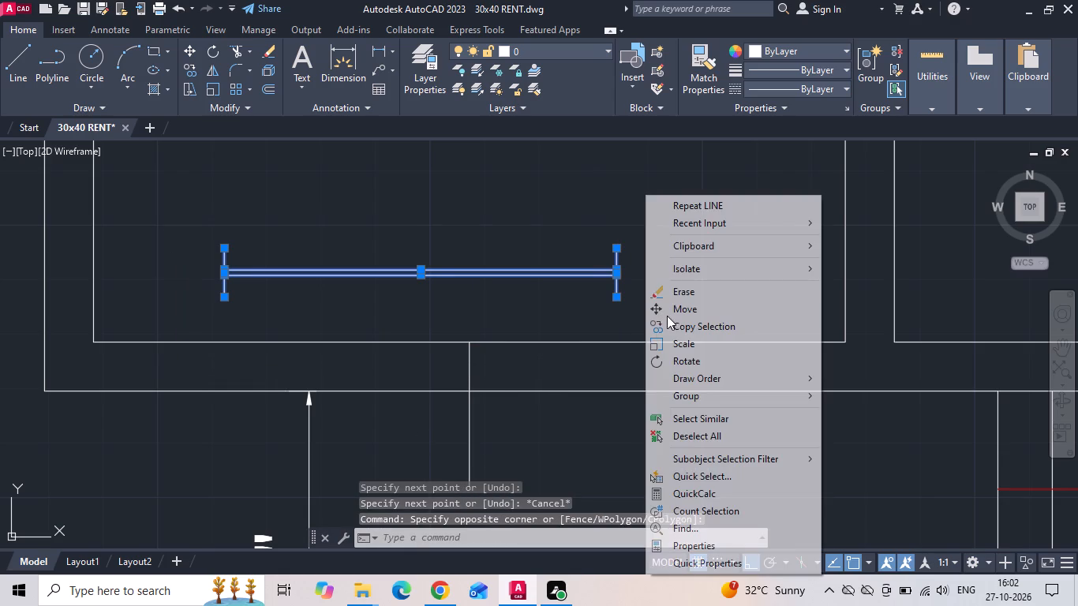
{"action": "left_click", "coordinate": [672, 310]}
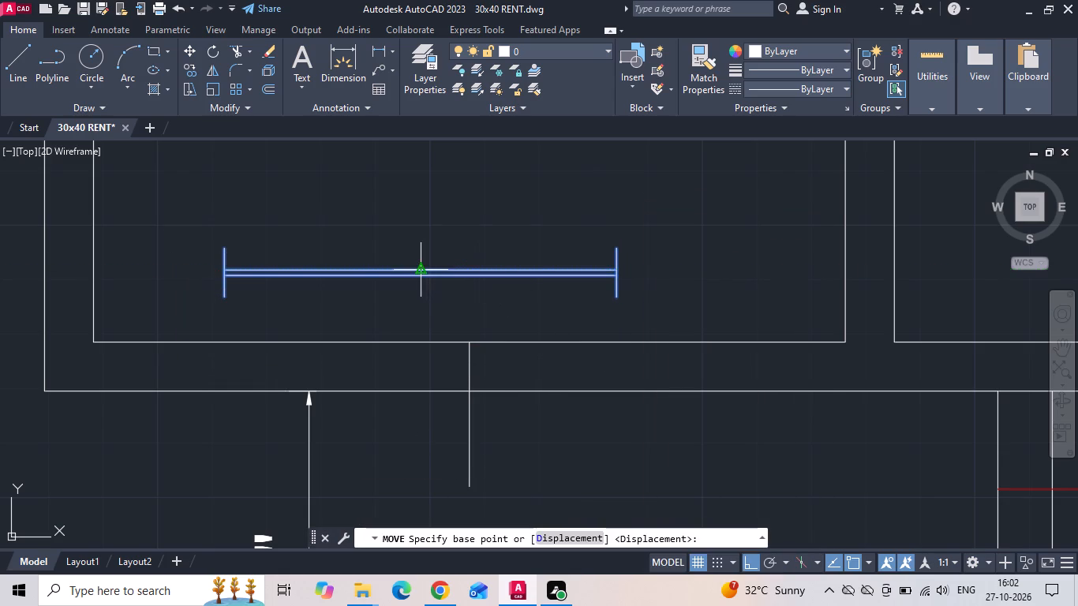
{"action": "left_click", "coordinate": [417, 267]}
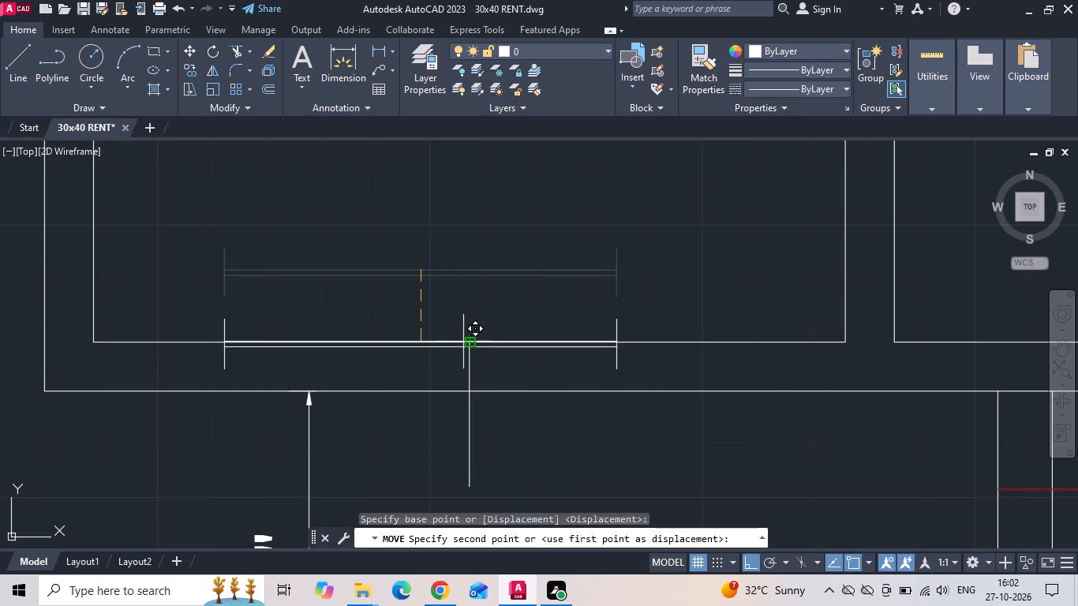
{"action": "left_click", "coordinate": [466, 339]}
{"action": "left_click_drag", "start_coordinate": [505, 436], "coordinate": [444, 443]}
{"action": "left_click", "coordinate": [444, 443]}
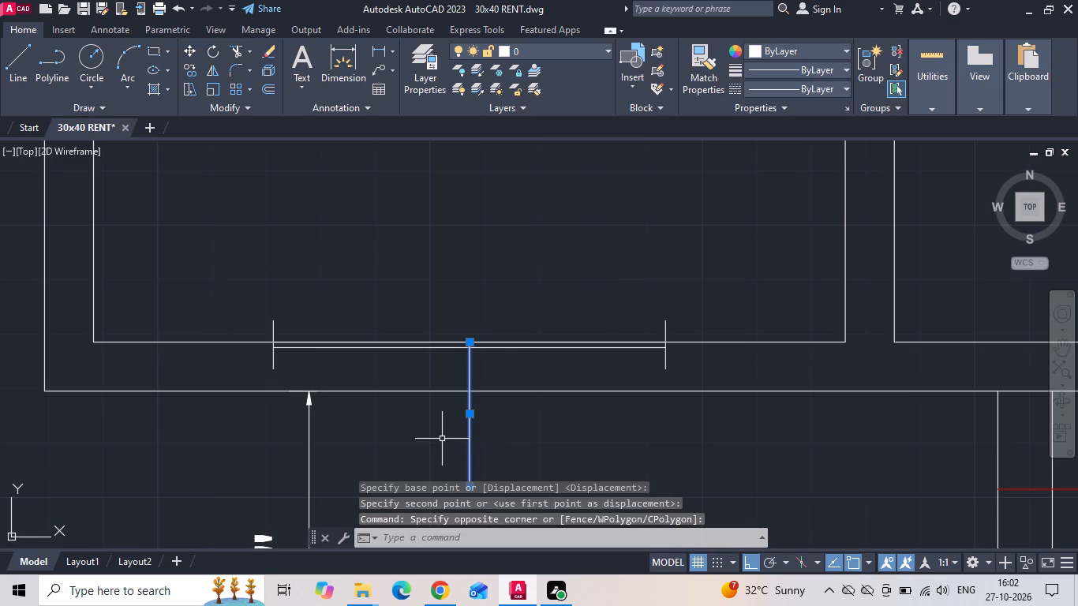
{"action": "key", "text": "Delete"}
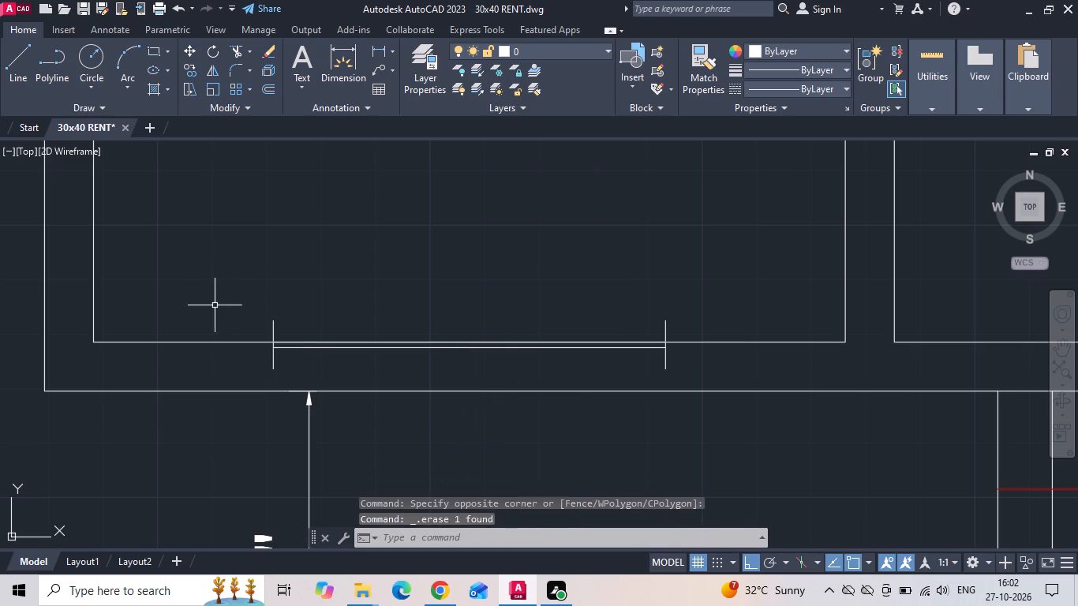
Move the window into Bedroom 2's front wall so its end lines span from the inner to the outer wall face.
{"action": "left_click_drag", "start_coordinate": [218, 310], "coordinate": [226, 316]}
{"action": "left_click", "coordinate": [690, 378]}
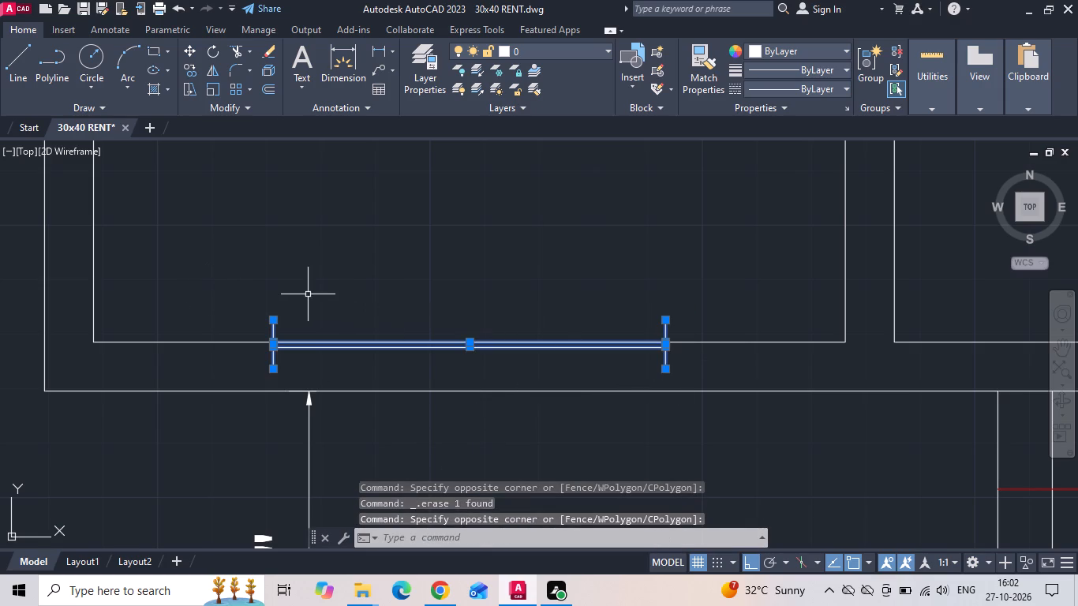
{"action": "right_click", "coordinate": [308, 294]}
{"action": "left_click", "coordinate": [332, 315]}
{"action": "scroll", "coordinate": [263, 340], "scroll_direction": "up", "scroll_amount": 2}
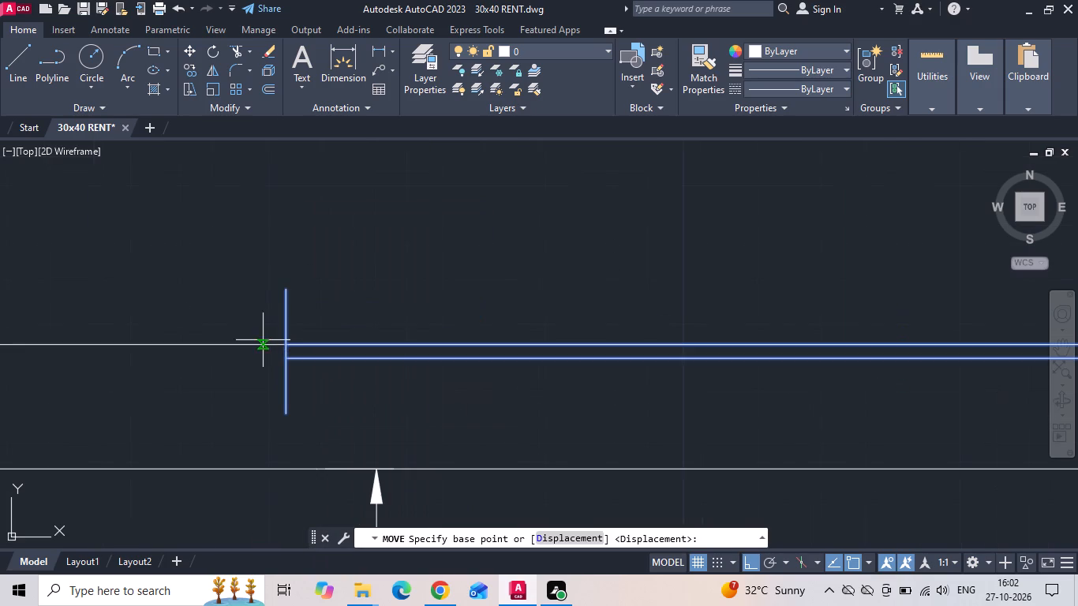
{"action": "left_click", "coordinate": [285, 287]}
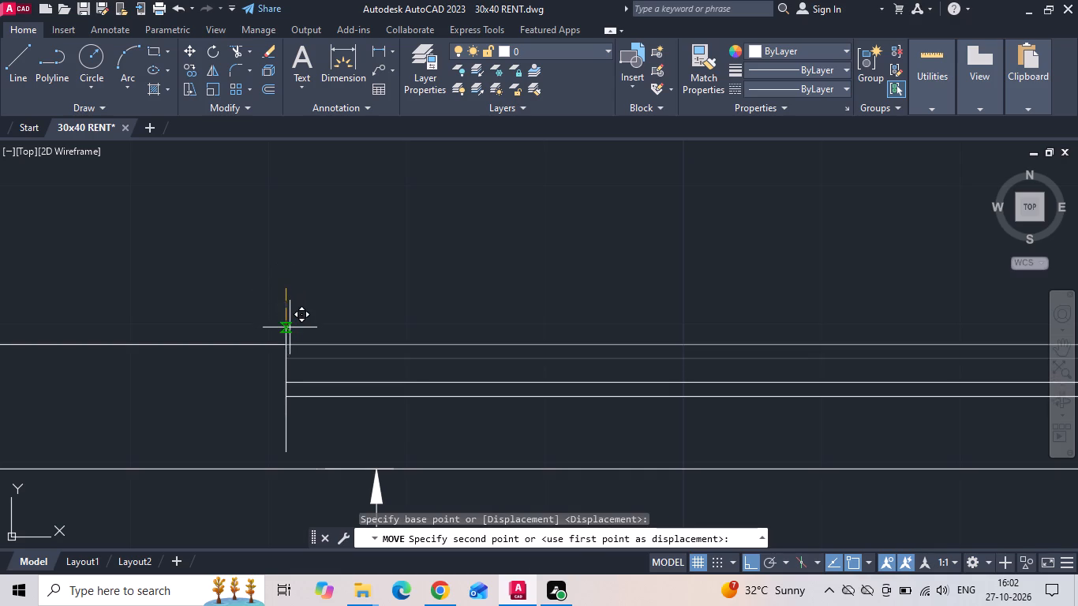
{"action": "left_click", "coordinate": [283, 342]}
Copy the two pane lines from Bedroom 2's balcony-side window into Bedroom 1's setback-side window, aligned at the outer window corner.
{"action": "scroll", "coordinate": [343, 297], "scroll_direction": "down", "scroll_amount": 1}
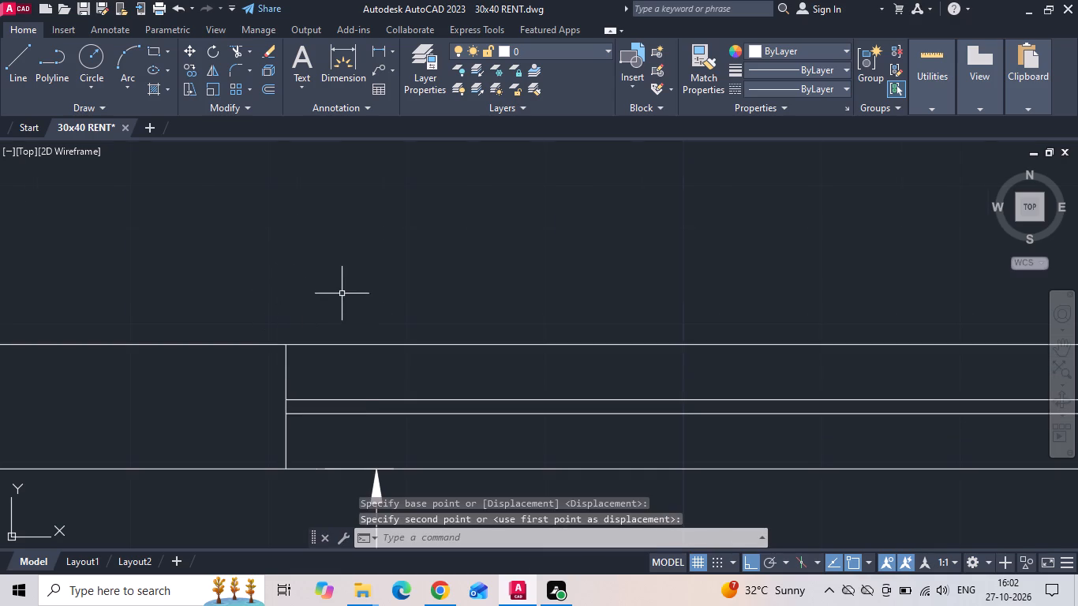
{"action": "scroll", "coordinate": [345, 301], "scroll_direction": "down", "scroll_amount": 1}
{"action": "scroll", "coordinate": [394, 343], "scroll_direction": "down", "scroll_amount": 3}
{"action": "scroll", "coordinate": [562, 357], "scroll_direction": "down", "scroll_amount": 2}
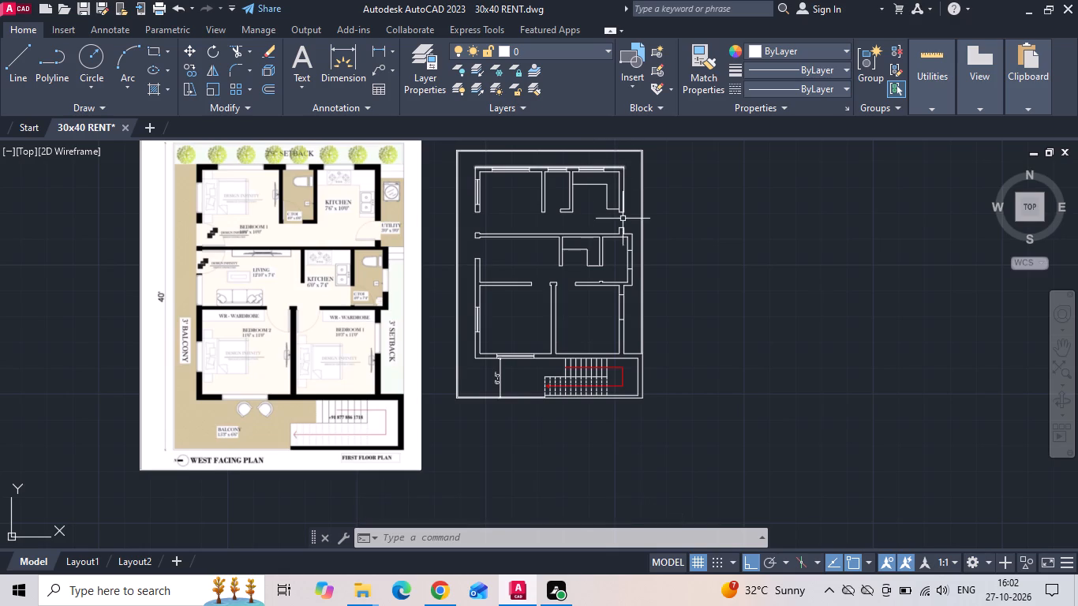
{"action": "scroll", "coordinate": [462, 327], "scroll_direction": "up", "scroll_amount": 3}
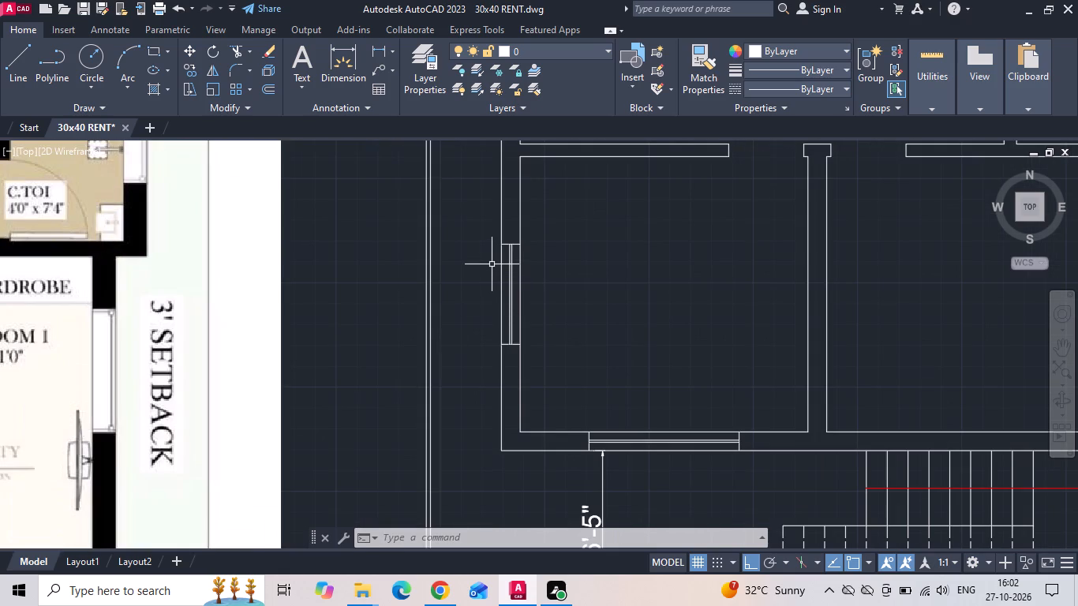
{"action": "scroll", "coordinate": [496, 294], "scroll_direction": "up", "scroll_amount": 2}
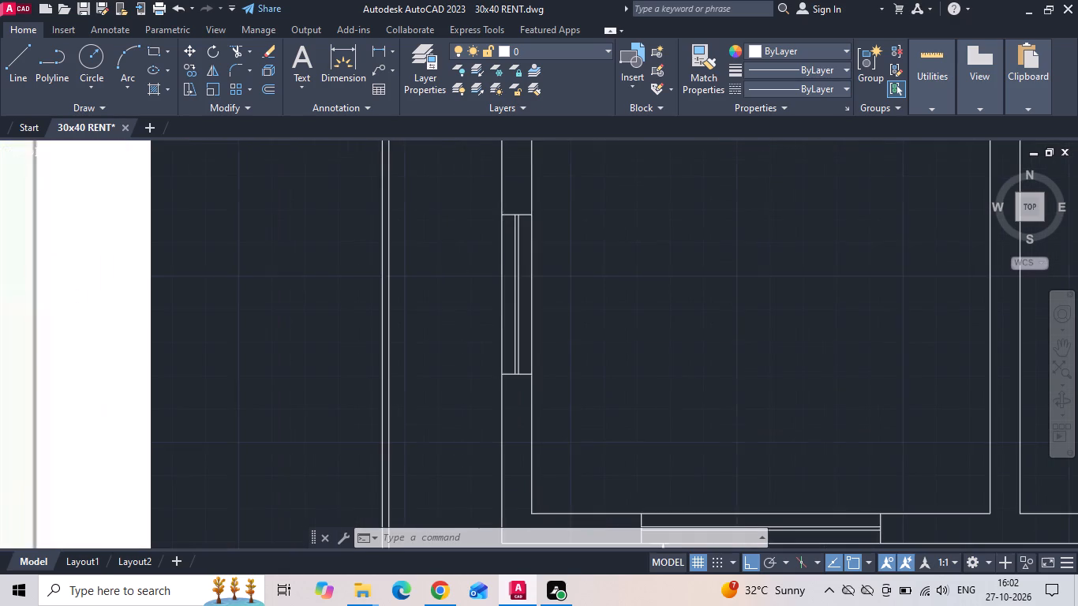
{"action": "left_click", "coordinate": [533, 212]}
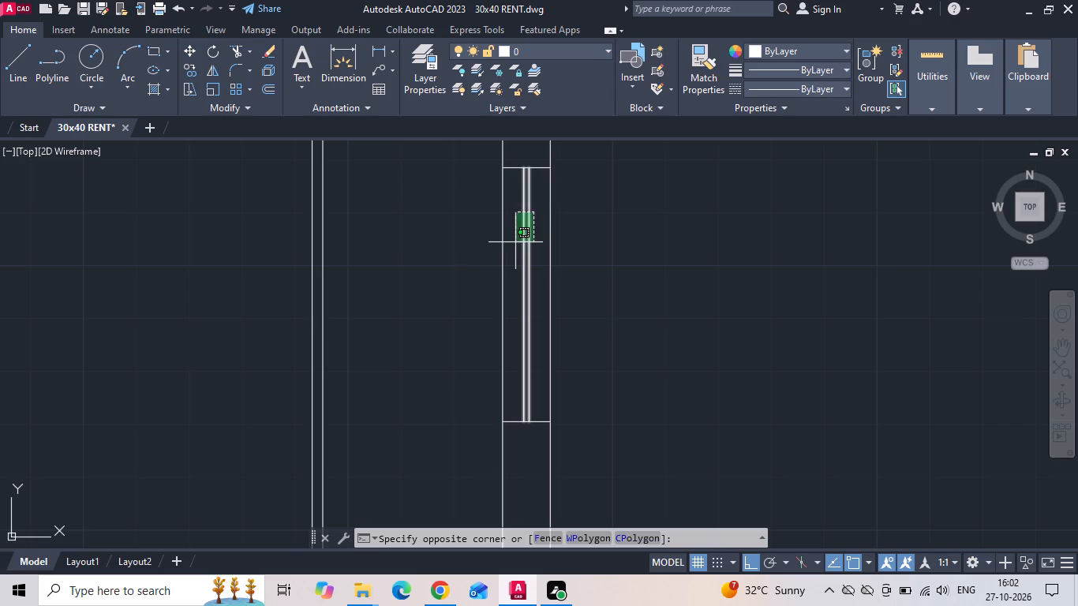
{"action": "left_click", "coordinate": [515, 242]}
{"action": "right_click", "coordinate": [515, 242]}
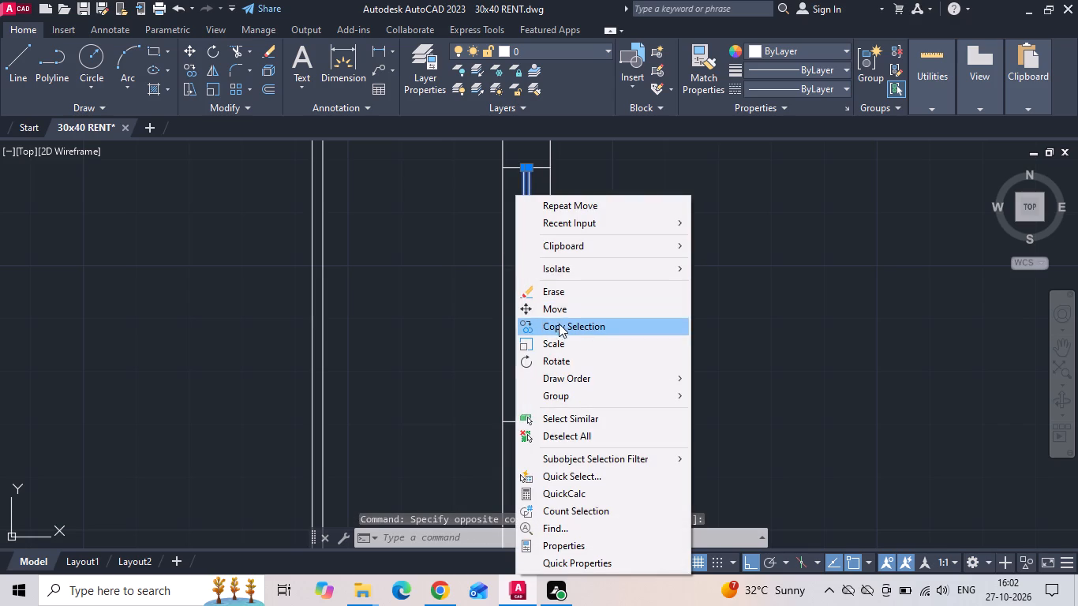
{"action": "left_click", "coordinate": [560, 327]}
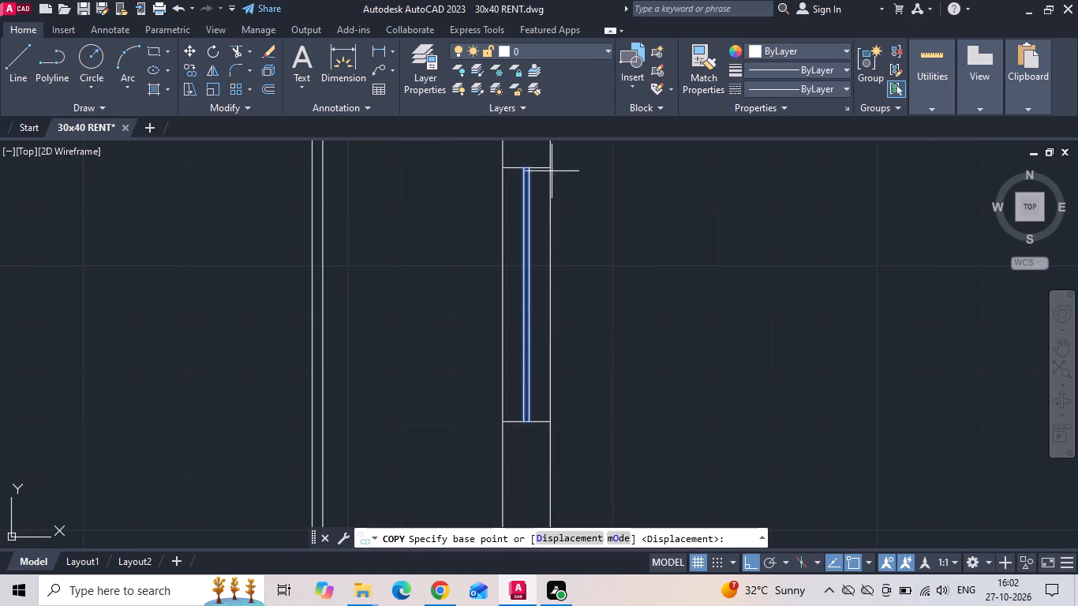
{"action": "left_click", "coordinate": [552, 170]}
{"action": "scroll", "coordinate": [461, 267], "scroll_direction": "down", "scroll_amount": 3}
{"action": "scroll", "coordinate": [822, 209], "scroll_direction": "up", "scroll_amount": 2}
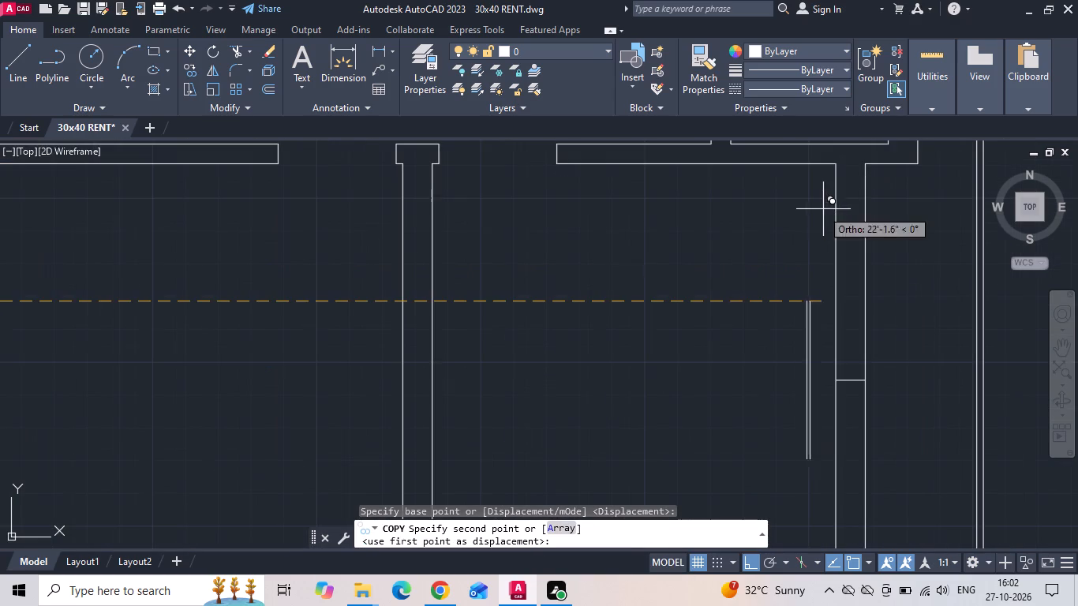
{"action": "left_click", "coordinate": [870, 219]}
Place another copy of the pane lines in the front unit's toilet window, aligned at its outer rear corner.
{"action": "middle_click_drag", "start_coordinate": [819, 230], "coordinate": [530, 441]}
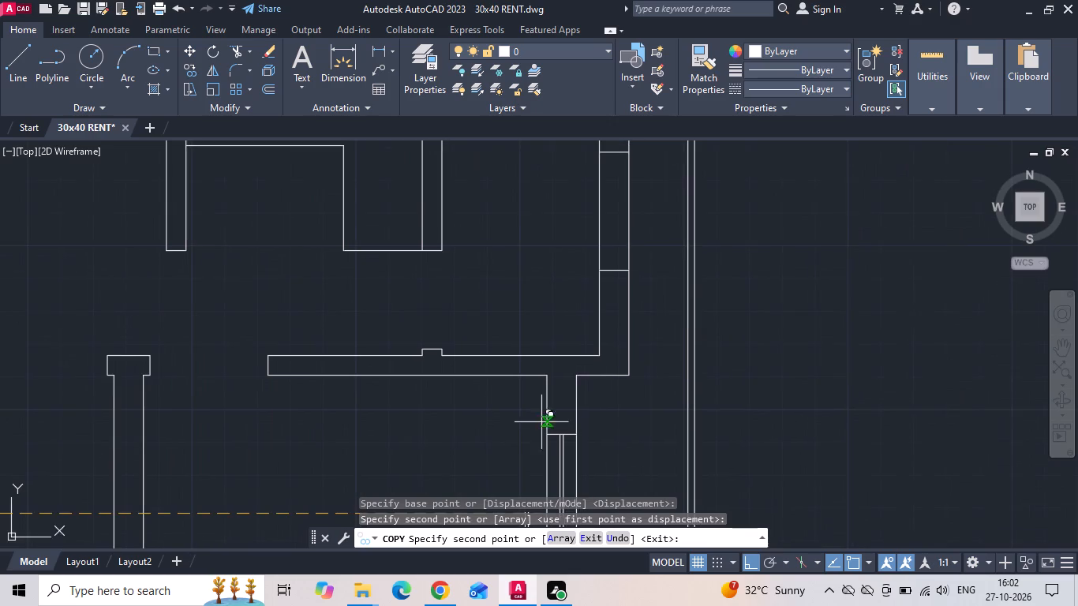
{"action": "middle_click_drag", "start_coordinate": [594, 282], "coordinate": [586, 352]}
{"action": "left_click", "coordinate": [623, 220]}
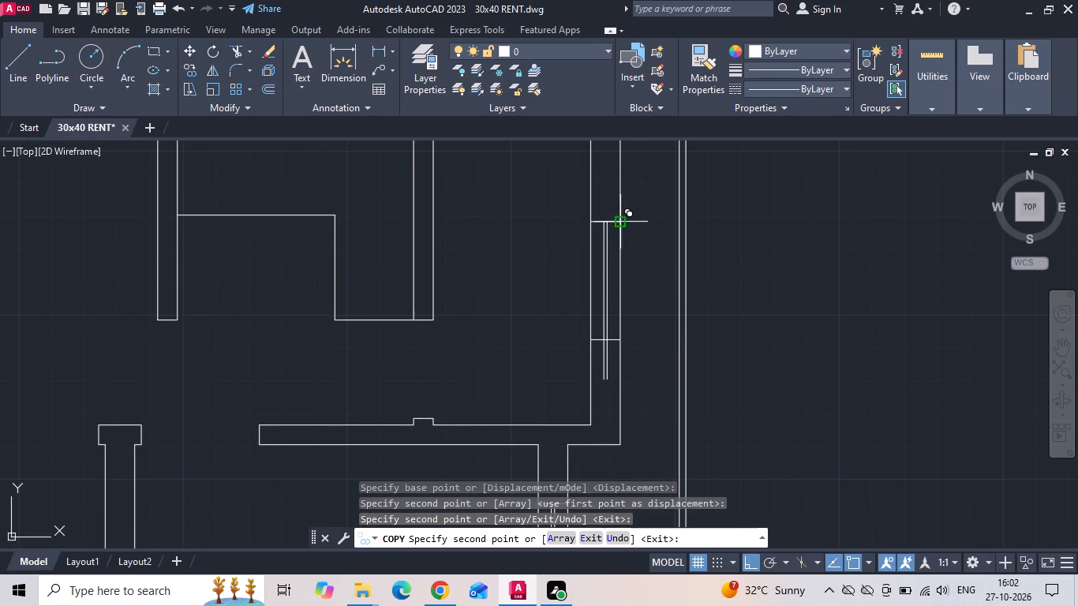
{"action": "key", "text": "Escape"}
Trim the pane lines that extend beyond the front end of the toilet window.
{"action": "key", "text": "t"}
{"action": "type", "text": "R"}
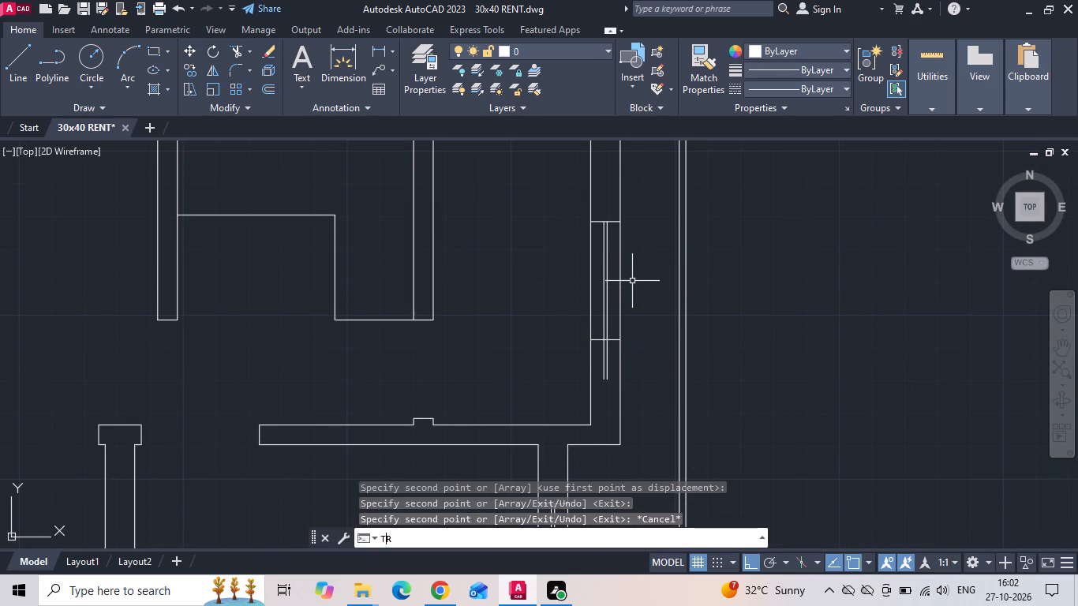
{"action": "key", "text": "space"}
{"action": "key", "text": "space"}
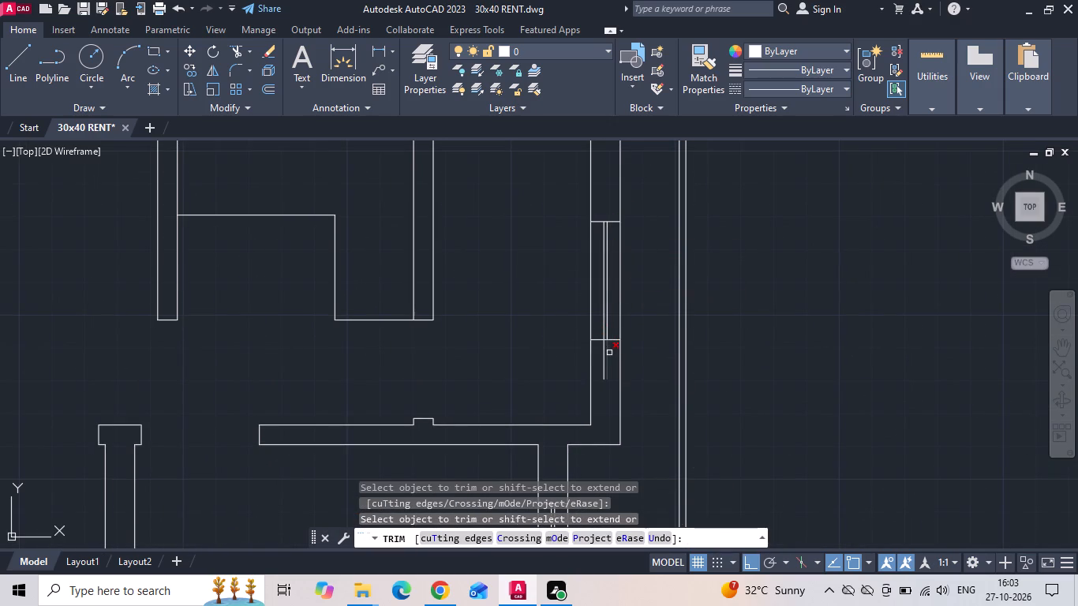
{"action": "left_click", "coordinate": [606, 358]}
{"action": "left_click", "coordinate": [604, 361]}
{"action": "left_click", "coordinate": [608, 372]}
{"action": "key", "text": "Escape"}
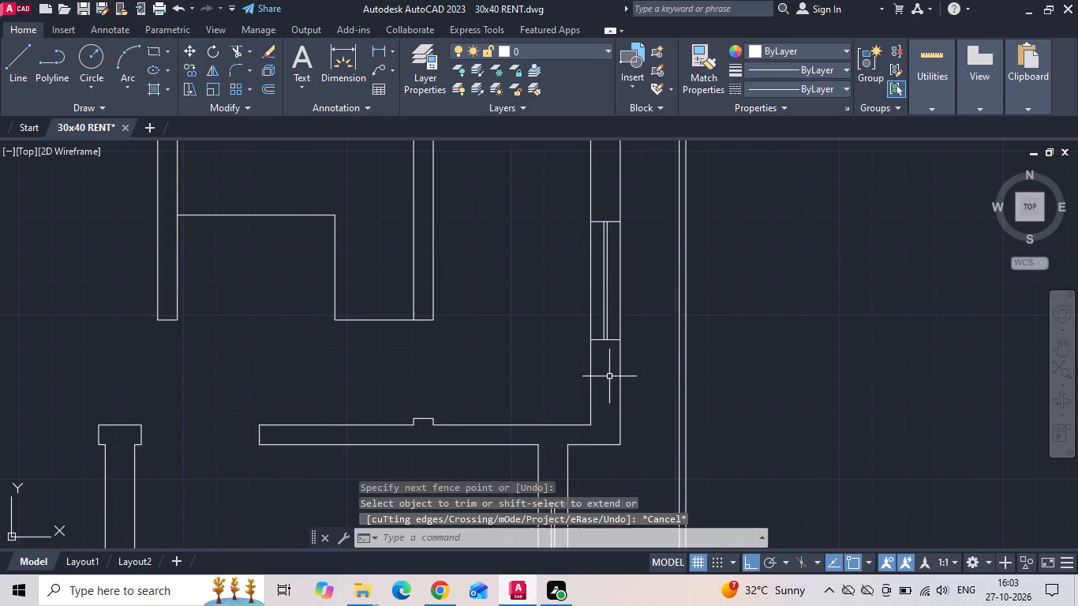
Save the drawing.
{"action": "key", "text": "ctrl+s"}
{"action": "scroll", "coordinate": [639, 273], "scroll_direction": "down", "scroll_amount": 3}
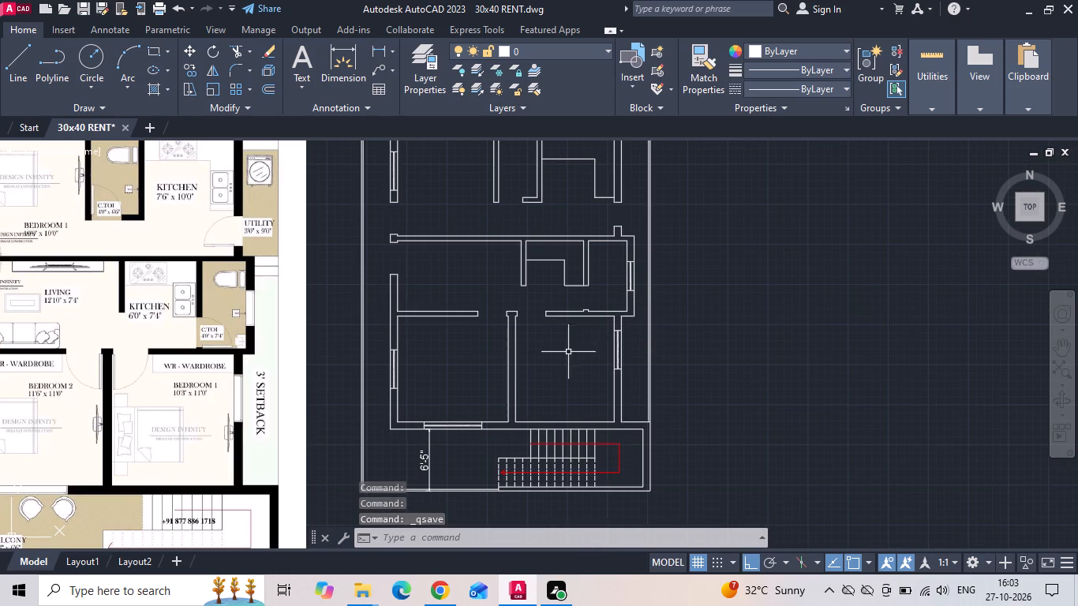
{"action": "middle_click_drag", "start_coordinate": [569, 353], "coordinate": [628, 376]}
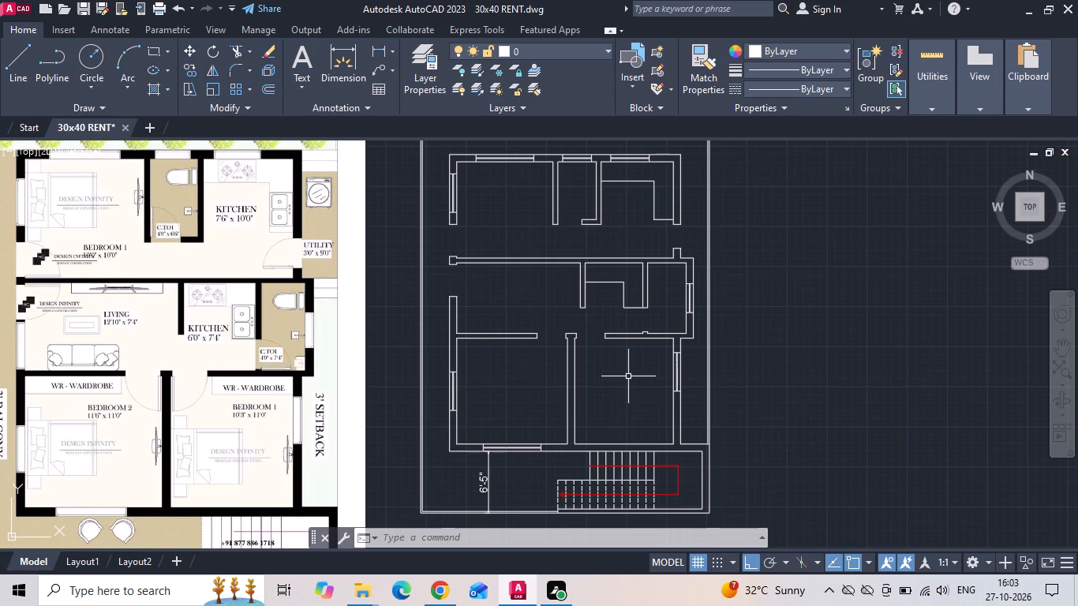
{"action": "key", "text": "ctrl+s"}
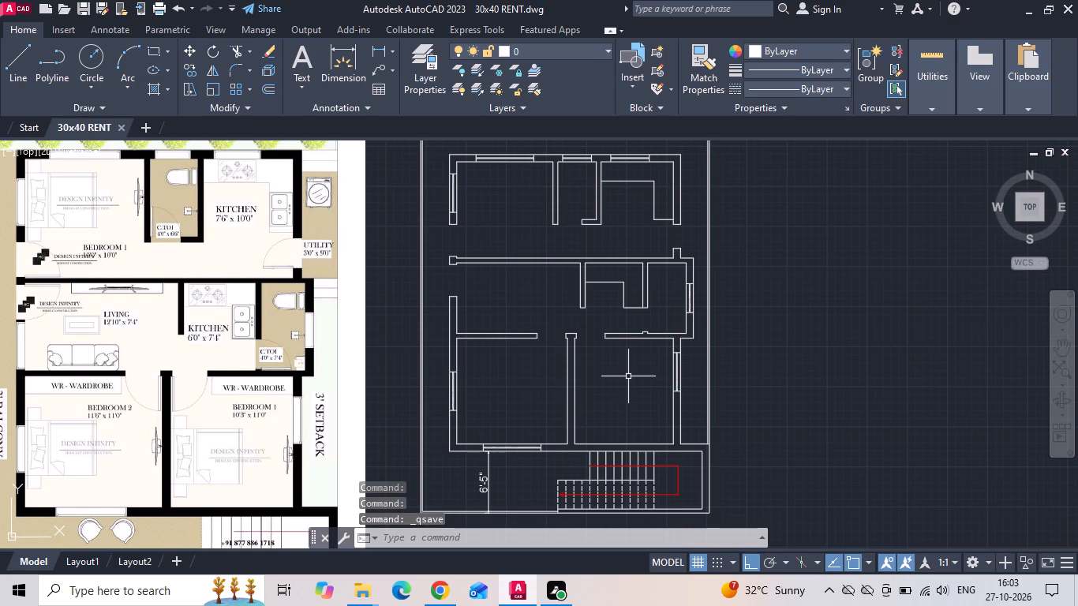
Insert the imperial door from the architectural tool palette into the living room, and close the palette.
{"action": "type", "text": "TP"}
{"action": "key", "text": "space"}
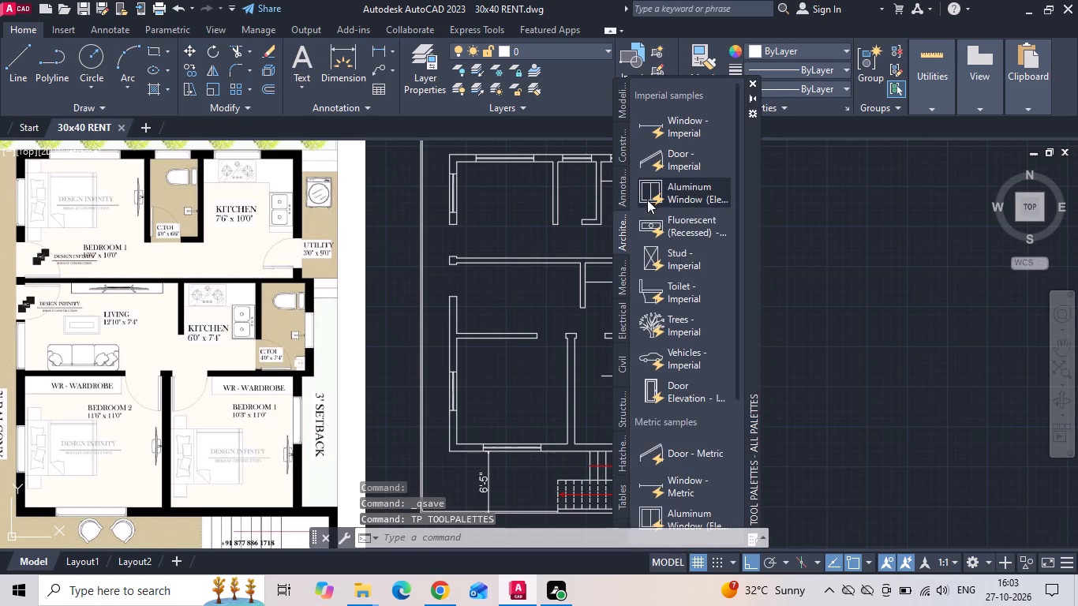
{"action": "left_click_drag", "start_coordinate": [669, 165], "coordinate": [536, 303]}
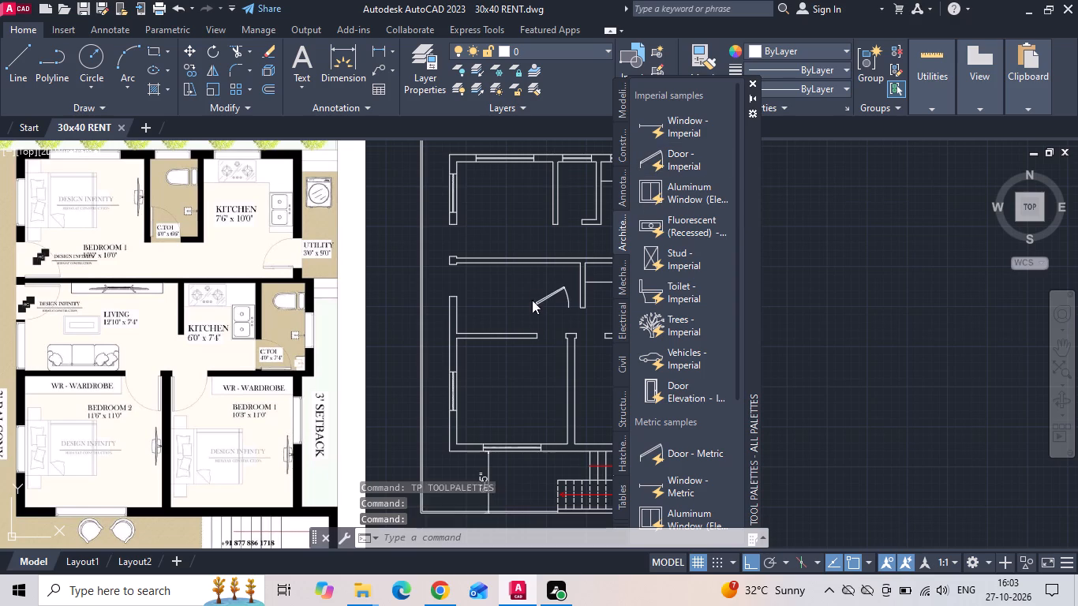
{"action": "left_click", "coordinate": [753, 84]}
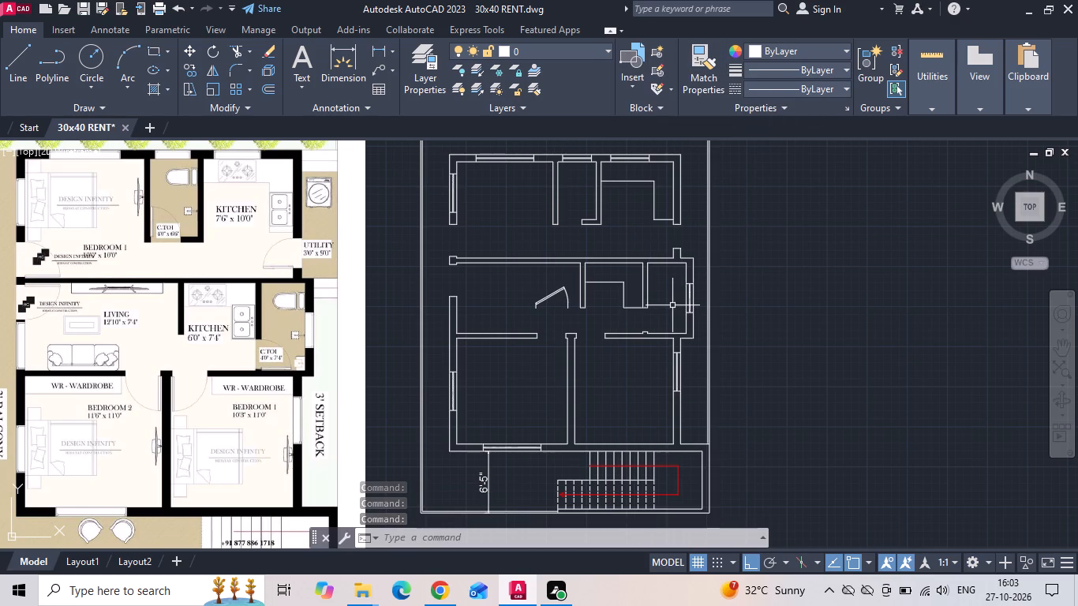
Save the drawing.
{"action": "key", "text": "ctrl+s"}
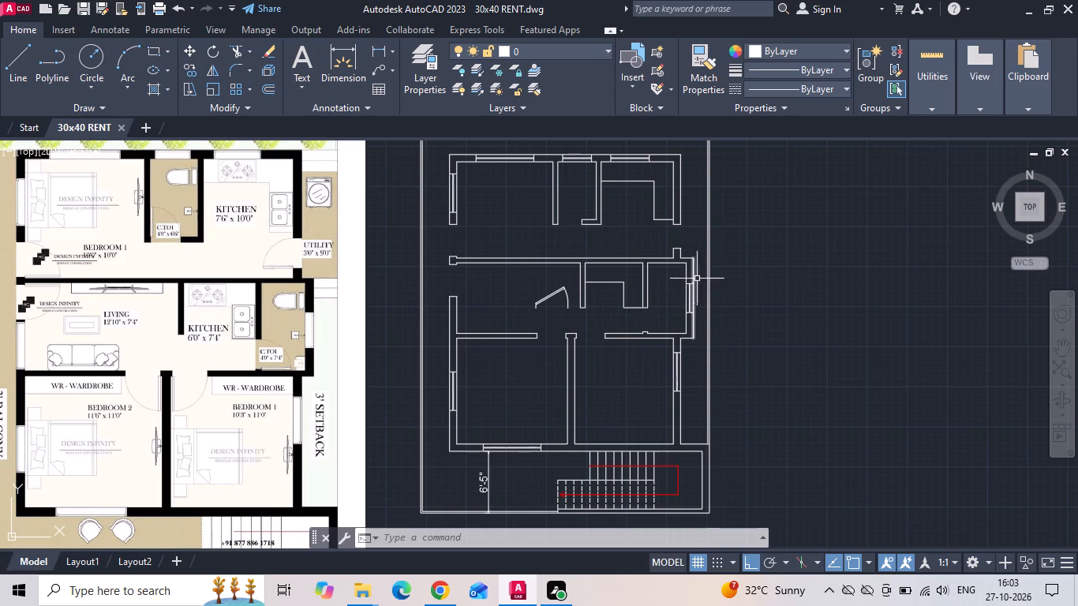
Set the inserted door's swing to fully open, with the leaf perpendicular to its opening, and try adjusting its width.
{"action": "scroll", "coordinate": [530, 289], "scroll_direction": "up", "scroll_amount": 3}
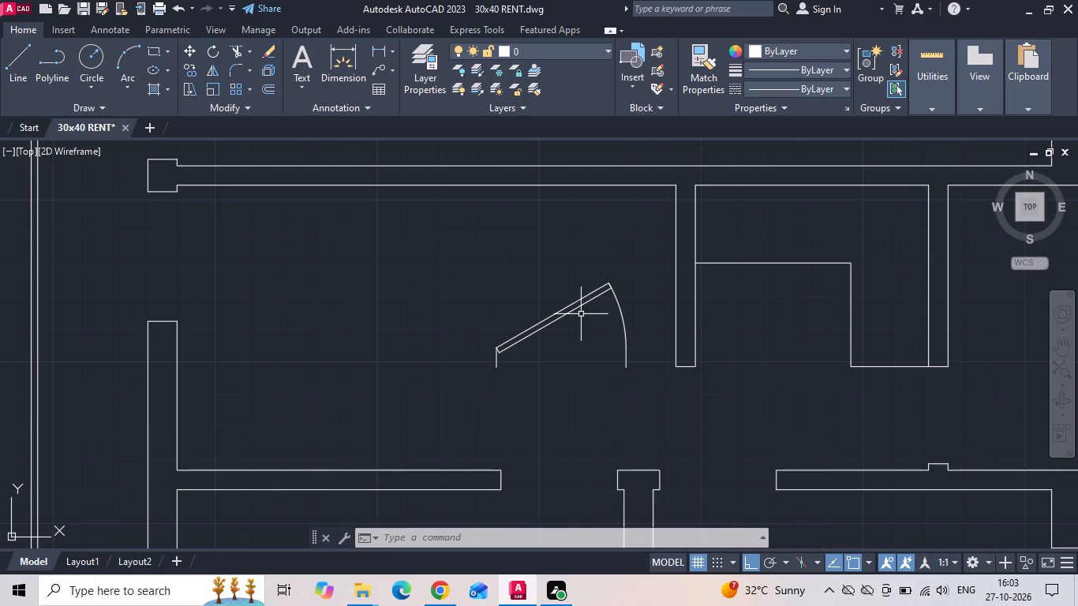
{"action": "left_click", "coordinate": [581, 301]}
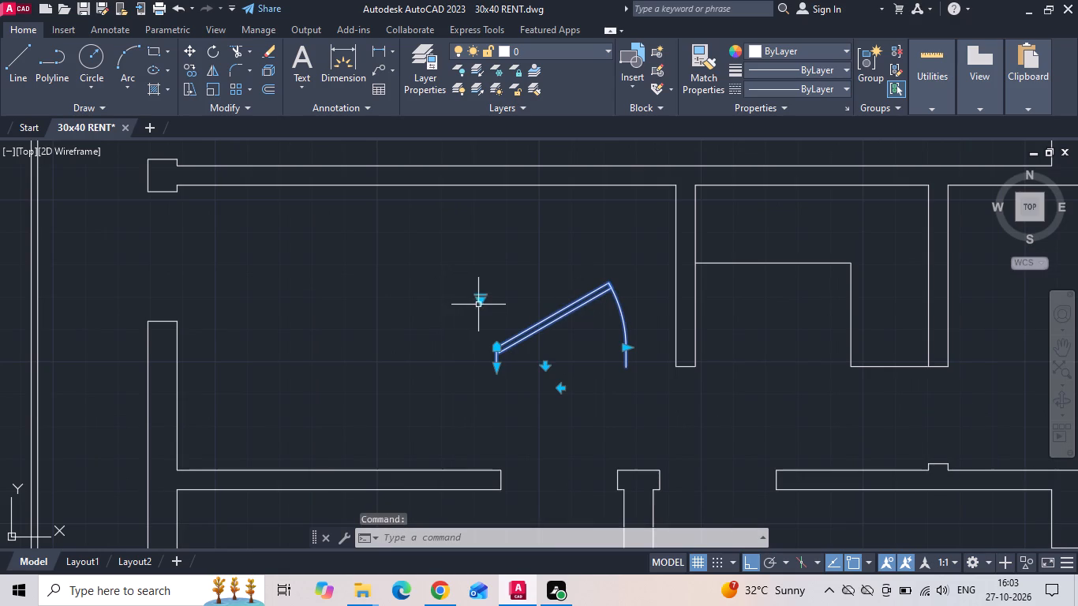
{"action": "left_click", "coordinate": [479, 297]}
{"action": "left_click", "coordinate": [503, 361]}
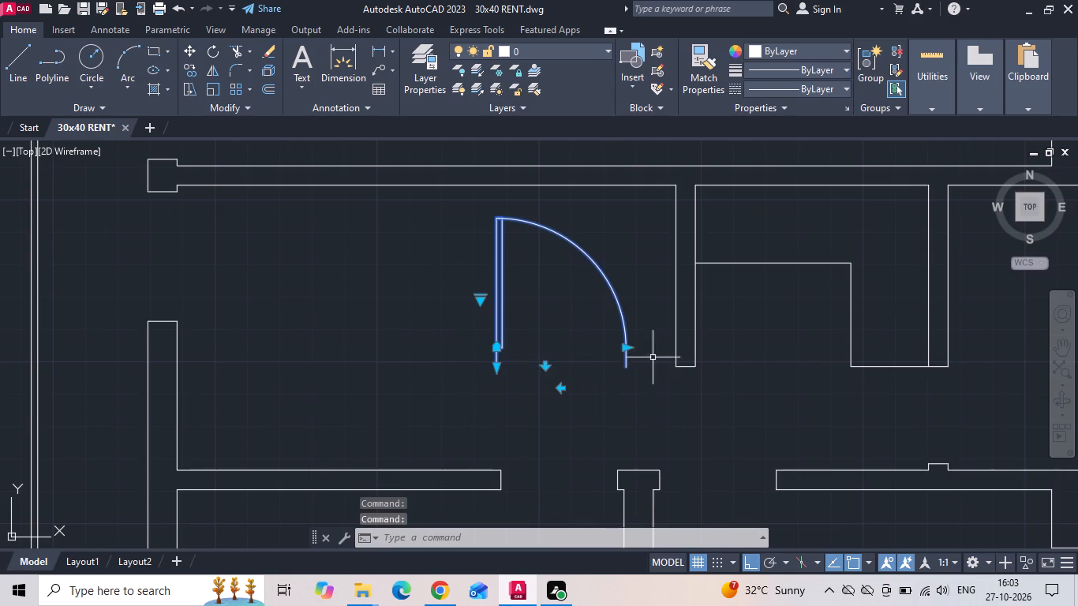
{"action": "left_click_drag", "start_coordinate": [625, 346], "coordinate": [612, 357]}
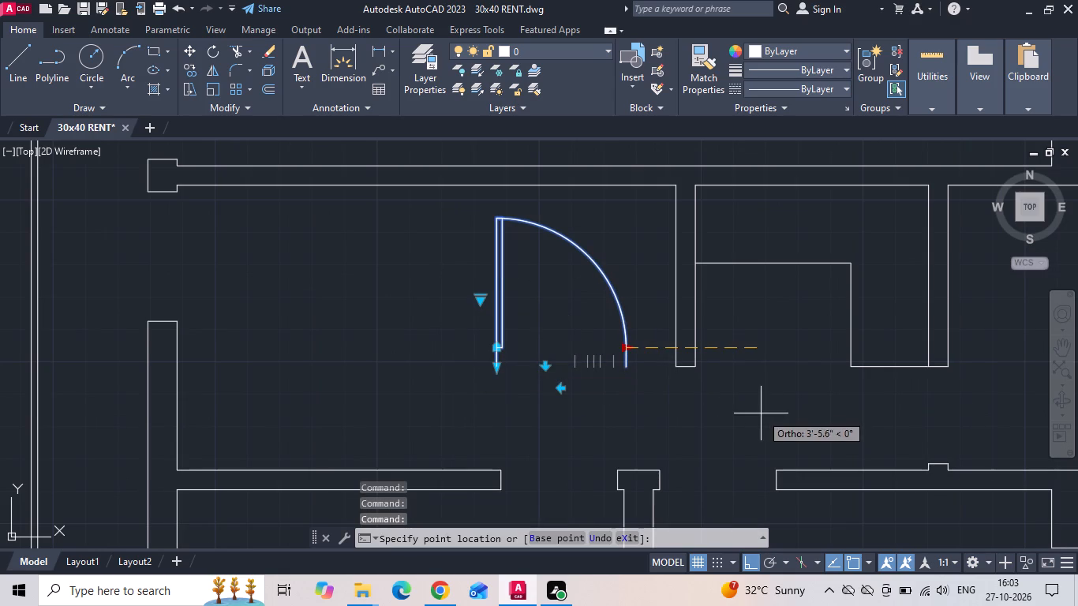
{"action": "left_click", "coordinate": [761, 413]}
Rotate the living room door by 270 degrees so its opening lines up with the balcony-side wall.
{"action": "right_click", "coordinate": [570, 314]}
{"action": "left_click", "coordinate": [612, 334]}
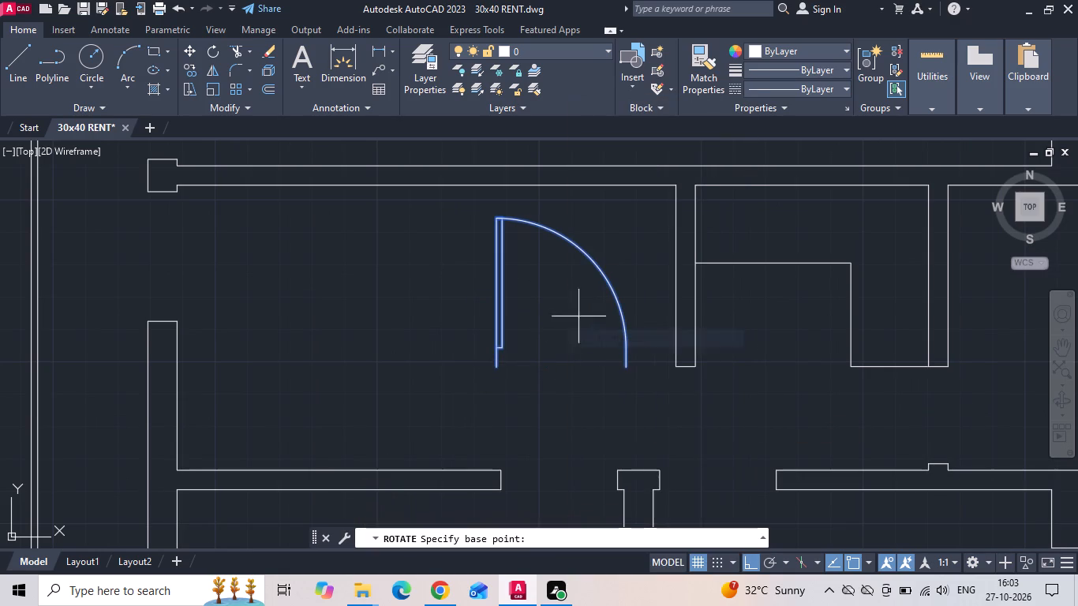
{"action": "left_click", "coordinate": [564, 297]}
{"action": "left_click", "coordinate": [545, 442]}
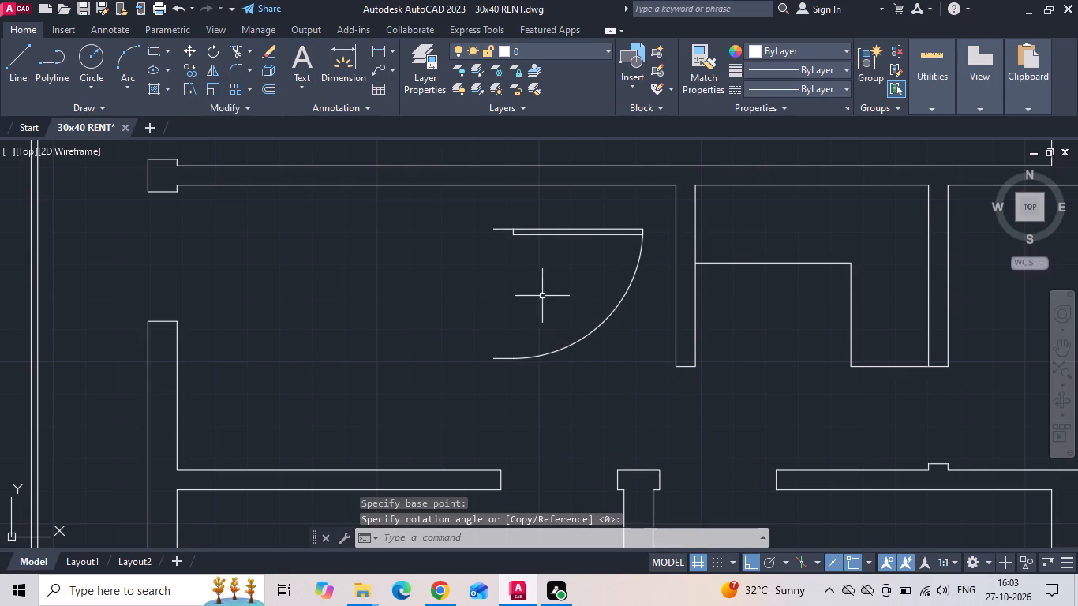
Move the door into the living room's balcony-side opening, aligned with the outer corner of the short wall stub.
{"action": "left_click", "coordinate": [511, 219]}
{"action": "left_click", "coordinate": [462, 274]}
{"action": "right_click", "coordinate": [461, 275]}
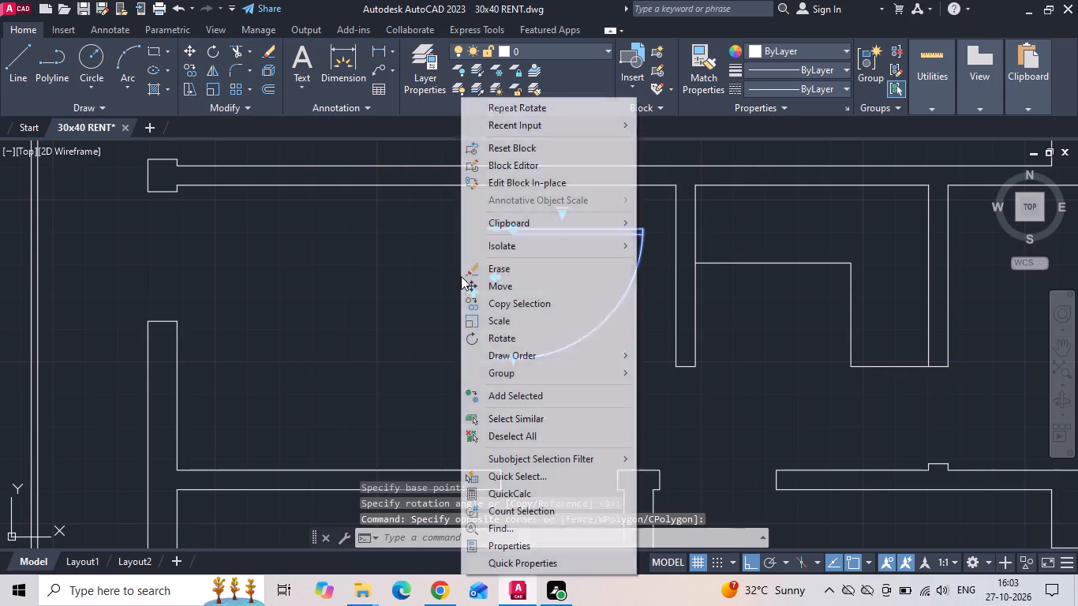
{"action": "left_click", "coordinate": [500, 278]}
{"action": "scroll", "coordinate": [462, 213], "scroll_direction": "up", "scroll_amount": 3}
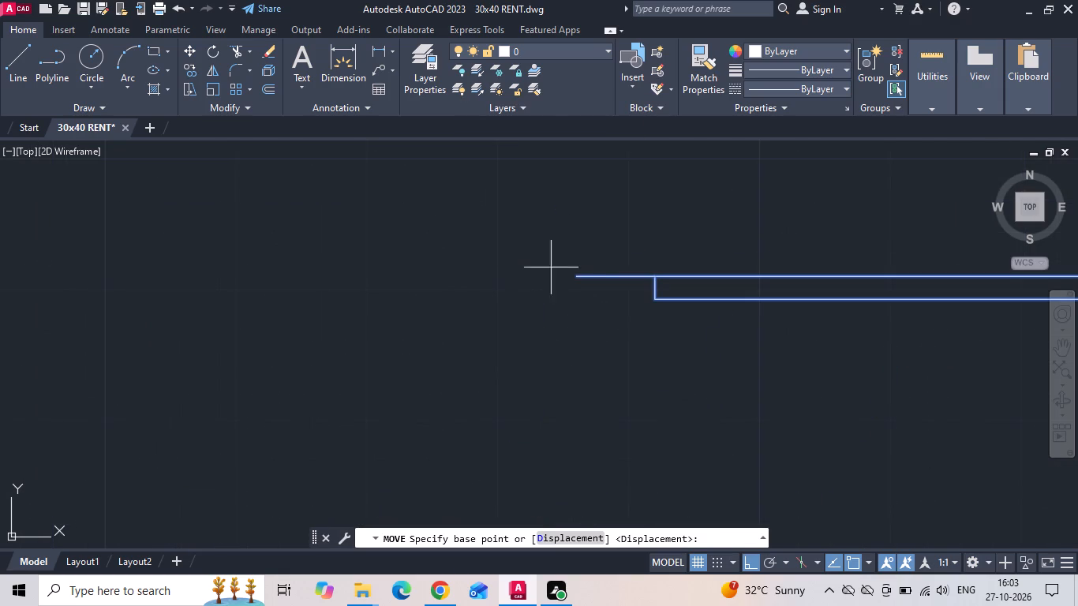
{"action": "scroll", "coordinate": [573, 290], "scroll_direction": "up", "scroll_amount": 3}
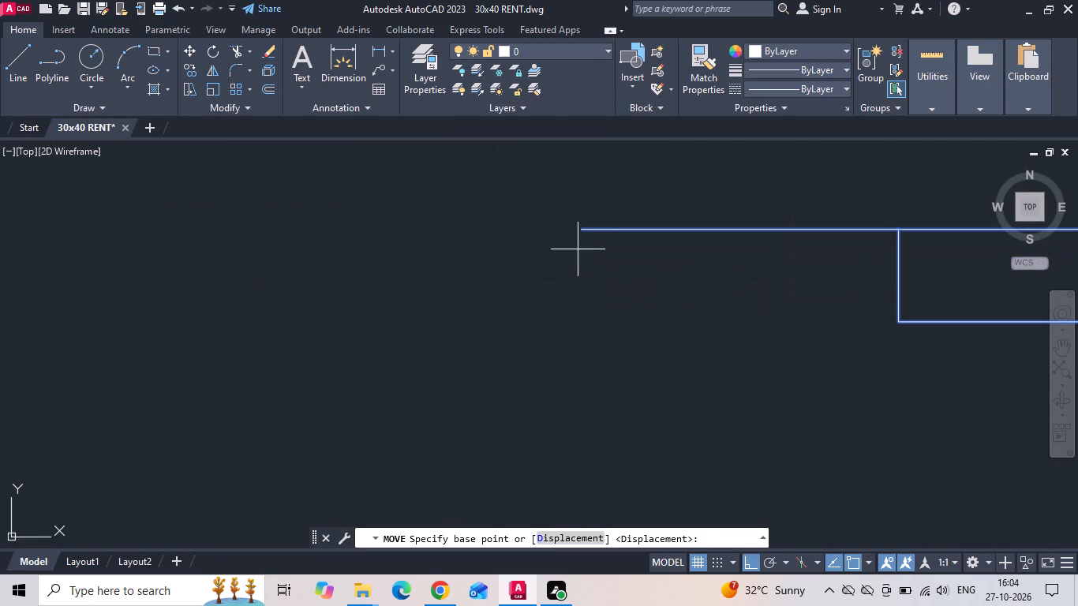
{"action": "left_click", "coordinate": [578, 230]}
{"action": "scroll", "coordinate": [724, 292], "scroll_direction": "down", "scroll_amount": 5}
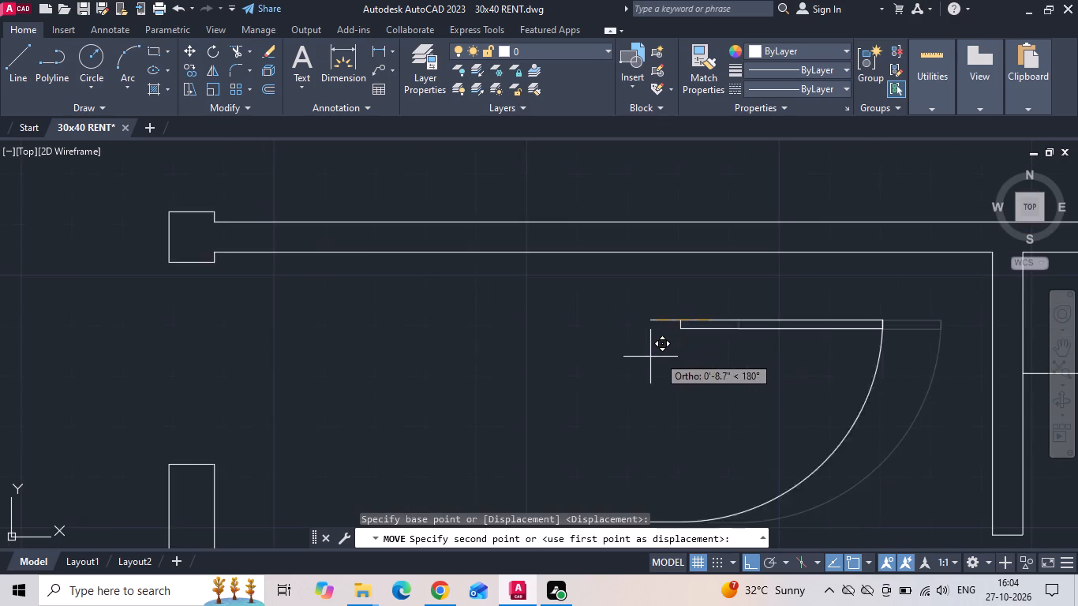
{"action": "scroll", "coordinate": [625, 359], "scroll_direction": "down", "scroll_amount": 1}
{"action": "scroll", "coordinate": [328, 309], "scroll_direction": "up", "scroll_amount": 3}
{"action": "left_click", "coordinate": [372, 264]}
{"action": "scroll", "coordinate": [616, 268], "scroll_direction": "down", "scroll_amount": 2}
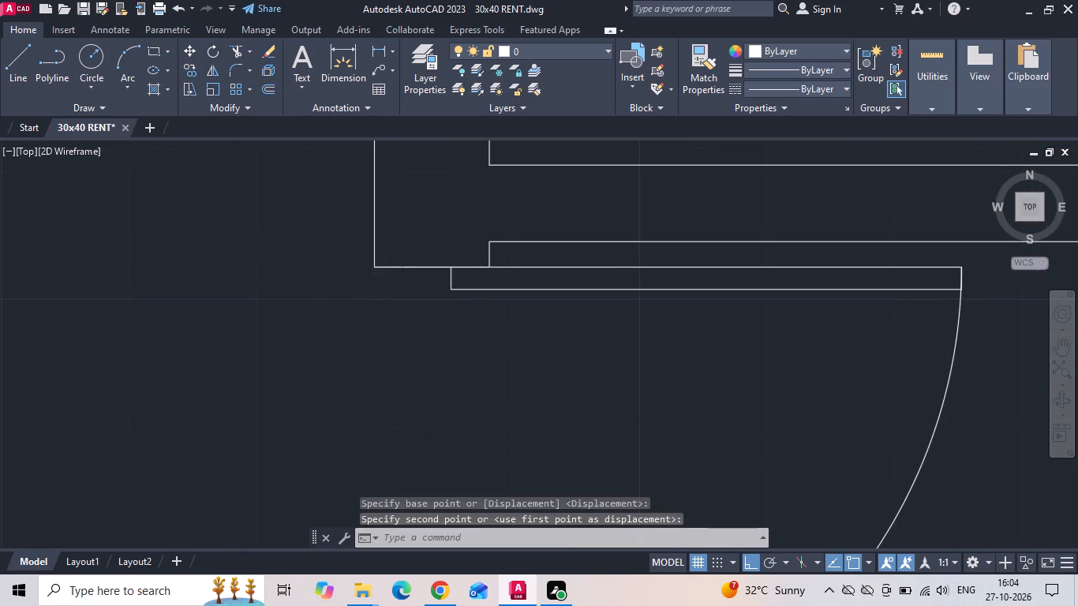
{"action": "scroll", "coordinate": [616, 268], "scroll_direction": "down", "scroll_amount": 1}
Mirror the living room entrance door about the middle of the wall between the two units, keeping the original door.
{"action": "left_click_drag", "start_coordinate": [685, 359], "coordinate": [663, 432]}
{"action": "left_click", "coordinate": [660, 467]}
{"action": "key", "text": "m"}
{"action": "key", "text": "i"}
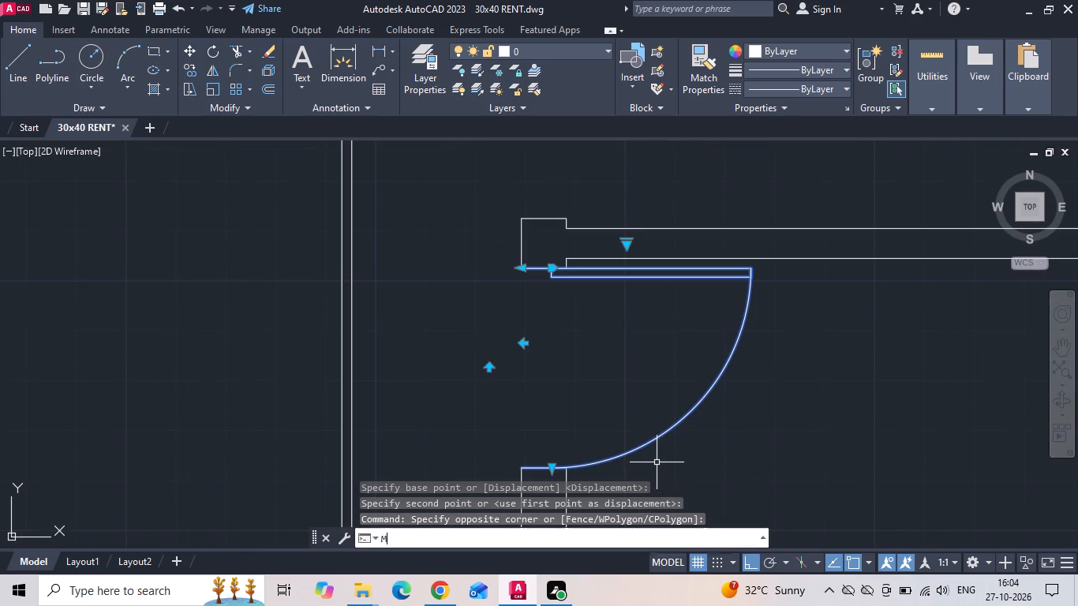
{"action": "key", "text": "space"}
{"action": "left_click", "coordinate": [523, 243]}
{"action": "scroll", "coordinate": [487, 365], "scroll_direction": "down", "scroll_amount": 2}
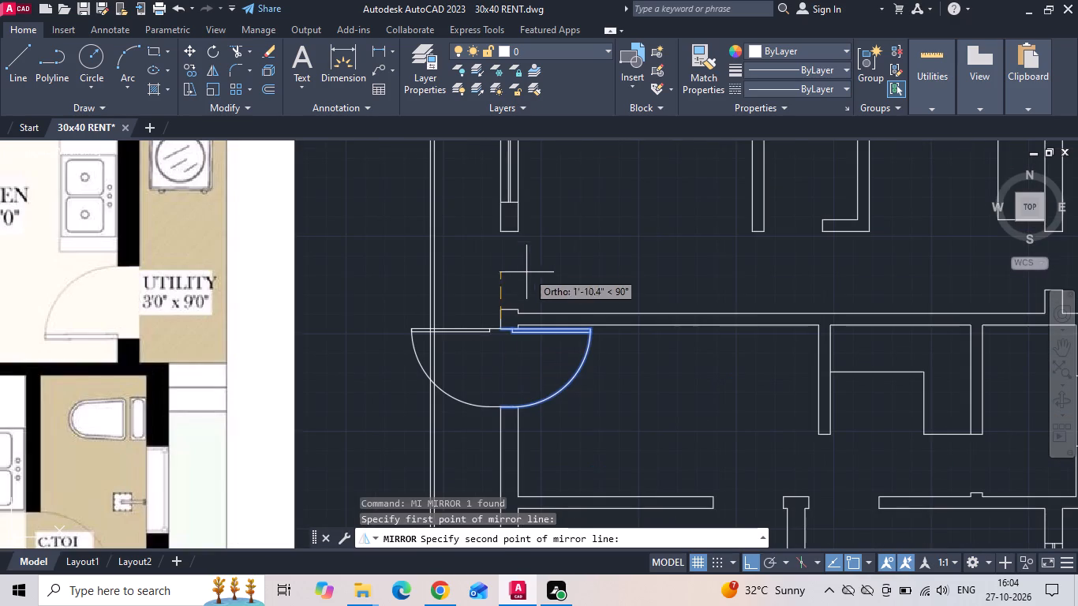
{"action": "left_click", "coordinate": [623, 252]}
{"action": "key", "text": "n"}
{"action": "key", "text": "space"}
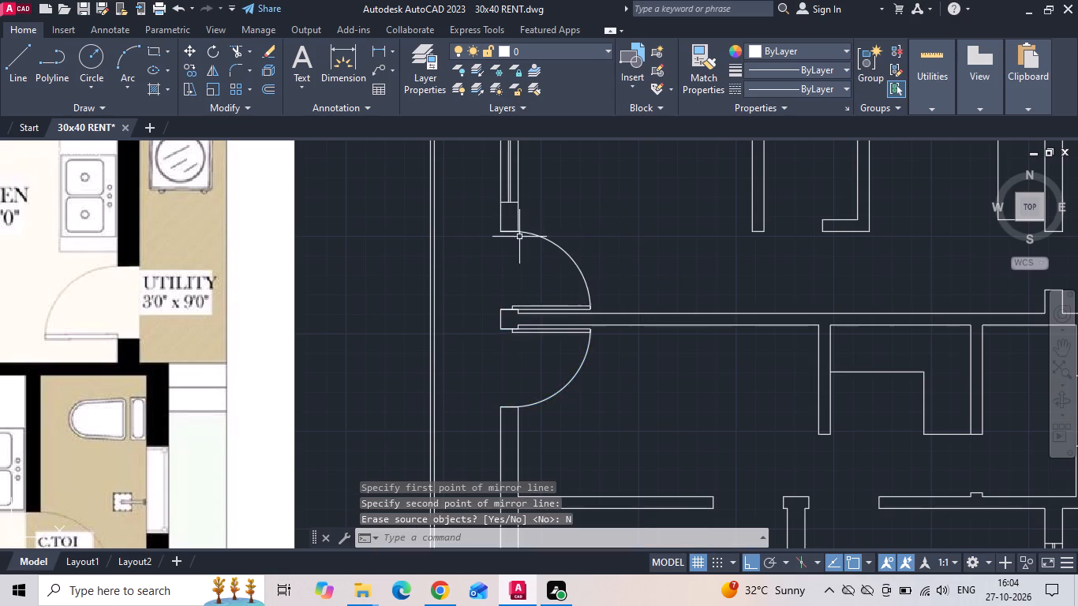
{"action": "scroll", "coordinate": [519, 237], "scroll_direction": "up", "scroll_amount": 2}
{"action": "scroll", "coordinate": [571, 219], "scroll_direction": "down", "scroll_amount": 2}
{"action": "scroll", "coordinate": [558, 290], "scroll_direction": "down", "scroll_amount": 1}
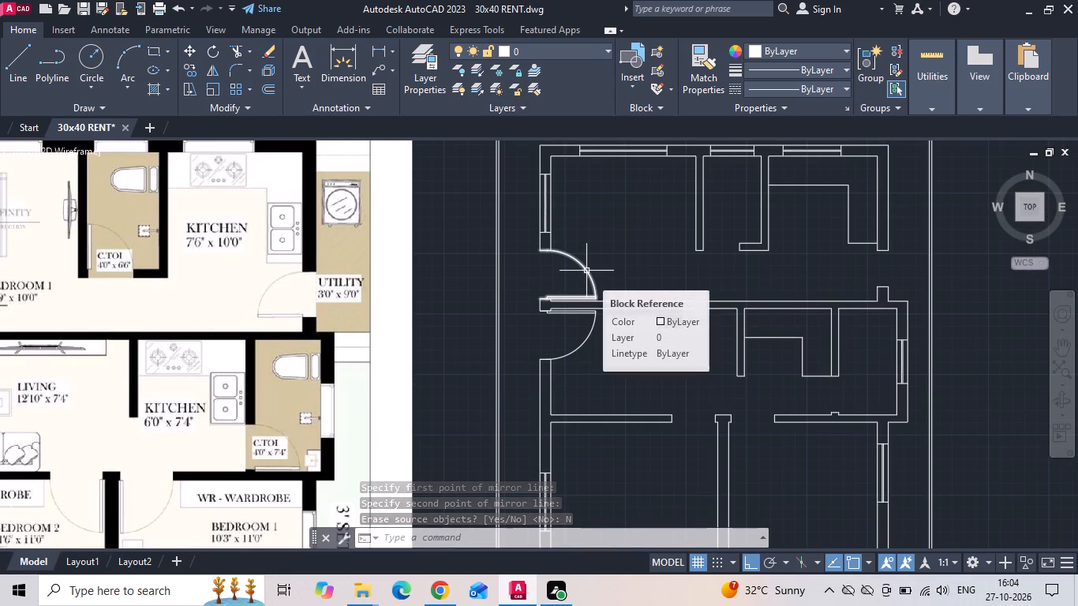
Copy the living room entrance door to the free space beside it inside the living room.
{"action": "left_click", "coordinate": [596, 327]}
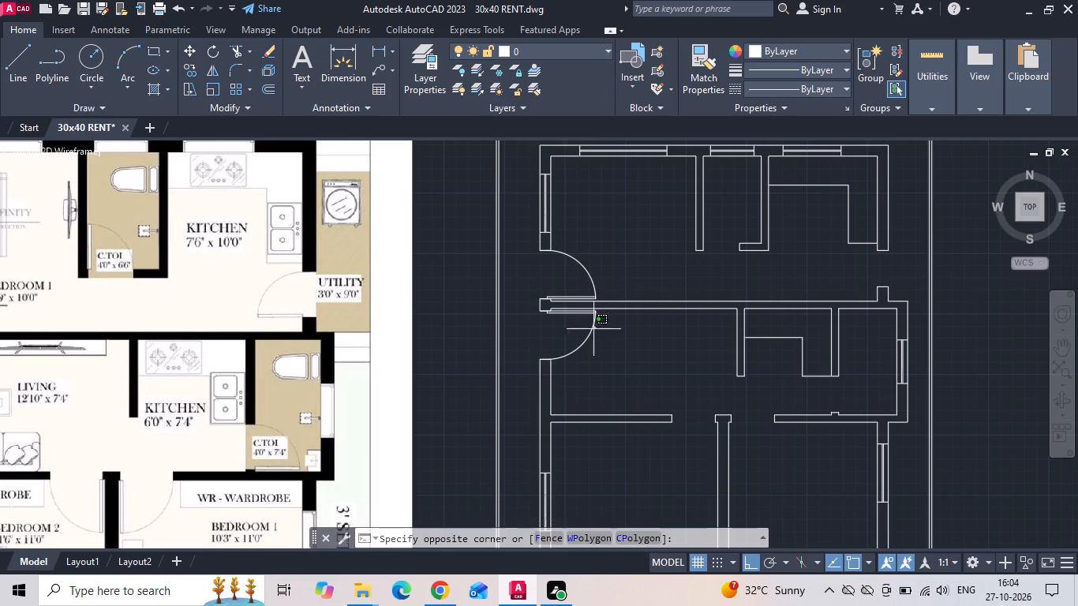
{"action": "left_click", "coordinate": [579, 336]}
{"action": "right_click", "coordinate": [579, 336]}
{"action": "left_click", "coordinate": [618, 307]}
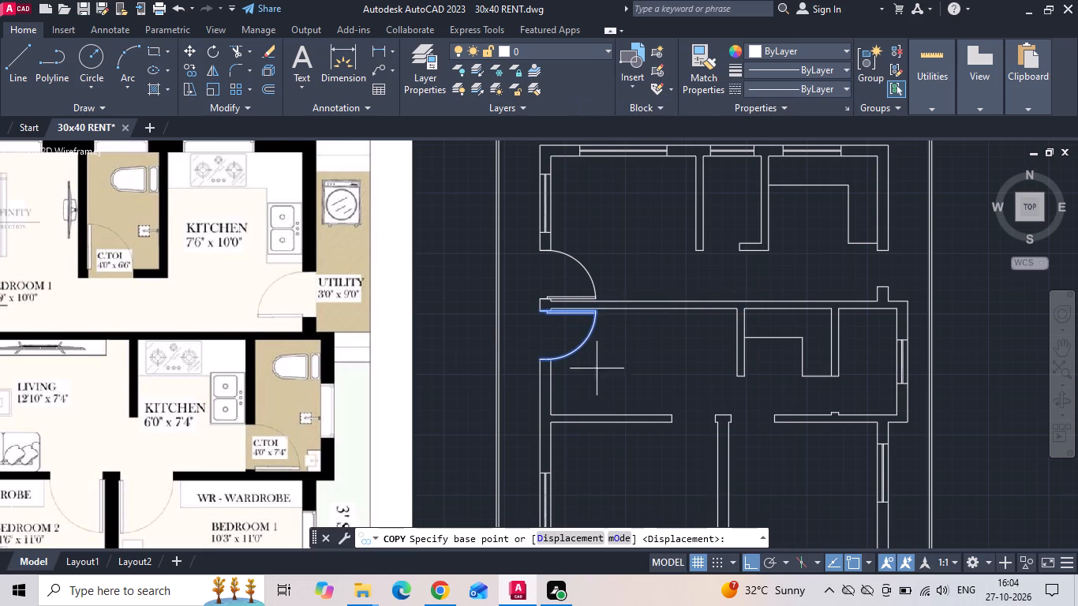
{"action": "scroll", "coordinate": [593, 377], "scroll_direction": "down", "scroll_amount": 1}
{"action": "middle_click_drag", "start_coordinate": [593, 378], "coordinate": [665, 337]}
{"action": "left_click_drag", "start_coordinate": [669, 325], "coordinate": [672, 324]}
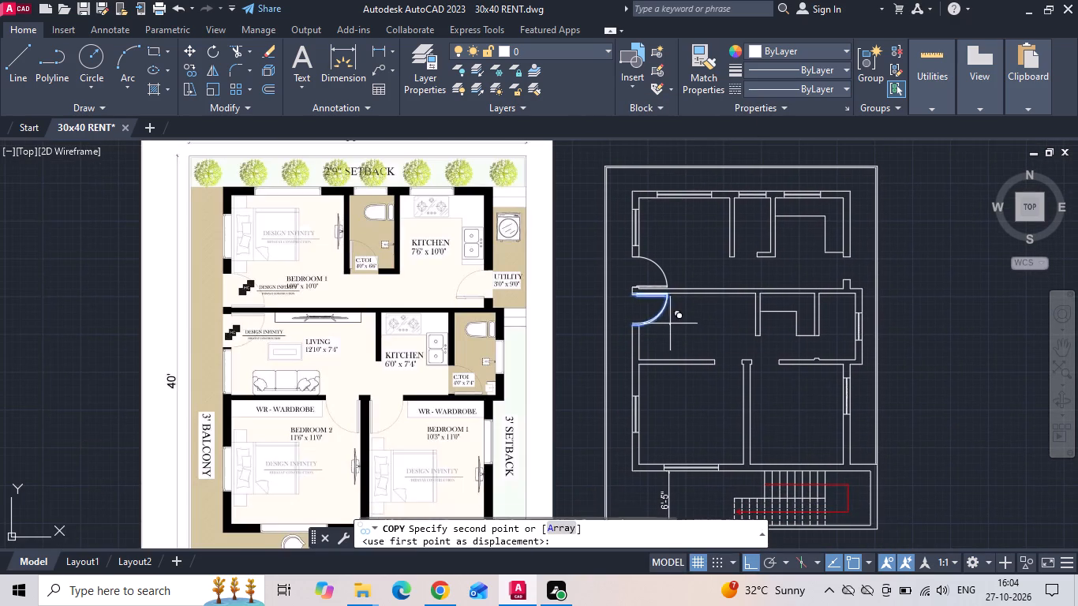
{"action": "left_click_drag", "start_coordinate": [672, 324], "coordinate": [679, 322]}
{"action": "scroll", "coordinate": [731, 332], "scroll_direction": "up", "scroll_amount": 2}
{"action": "left_click", "coordinate": [730, 337]}
{"action": "key", "text": "Escape"}
Rotate the copied door by 270 degrees so its leaf hangs toward the front bedrooms.
{"action": "left_click", "coordinate": [715, 335]}
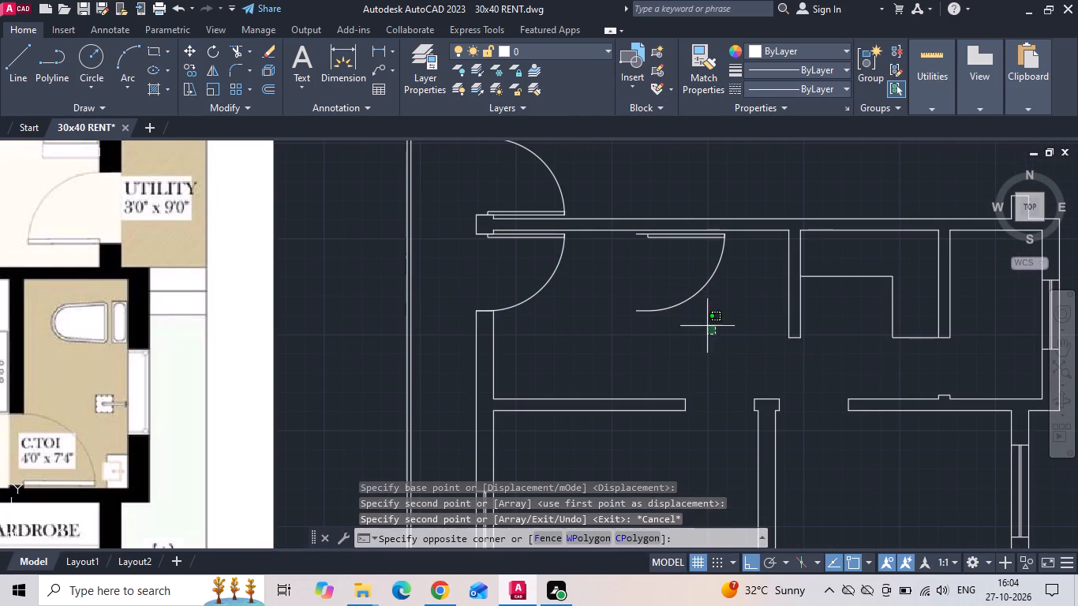
{"action": "left_click", "coordinate": [665, 288]}
{"action": "right_click", "coordinate": [665, 288]}
{"action": "left_click", "coordinate": [695, 332]}
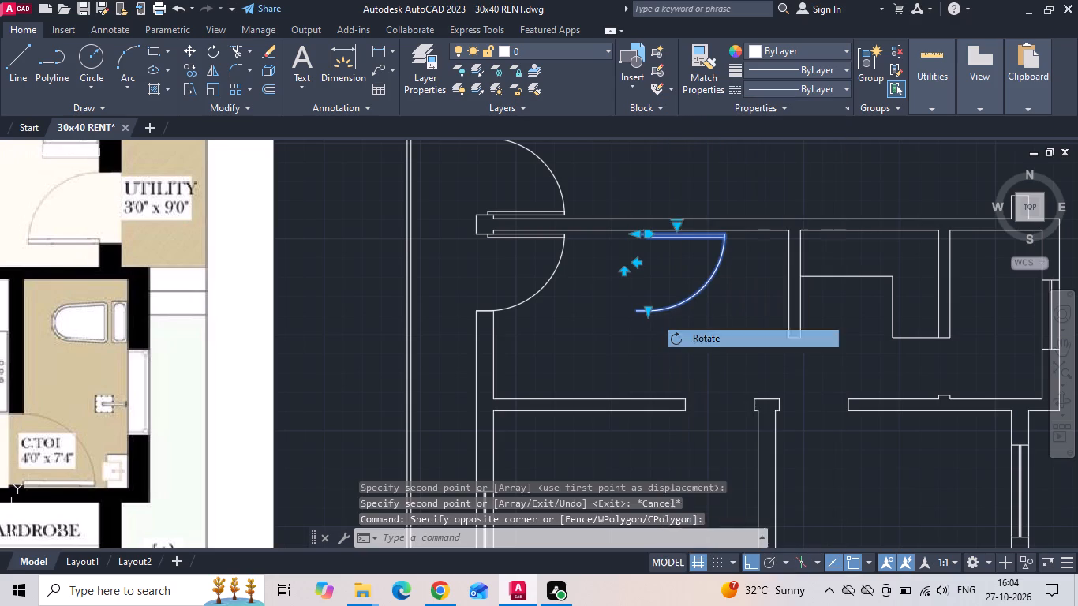
{"action": "left_click", "coordinate": [694, 320]}
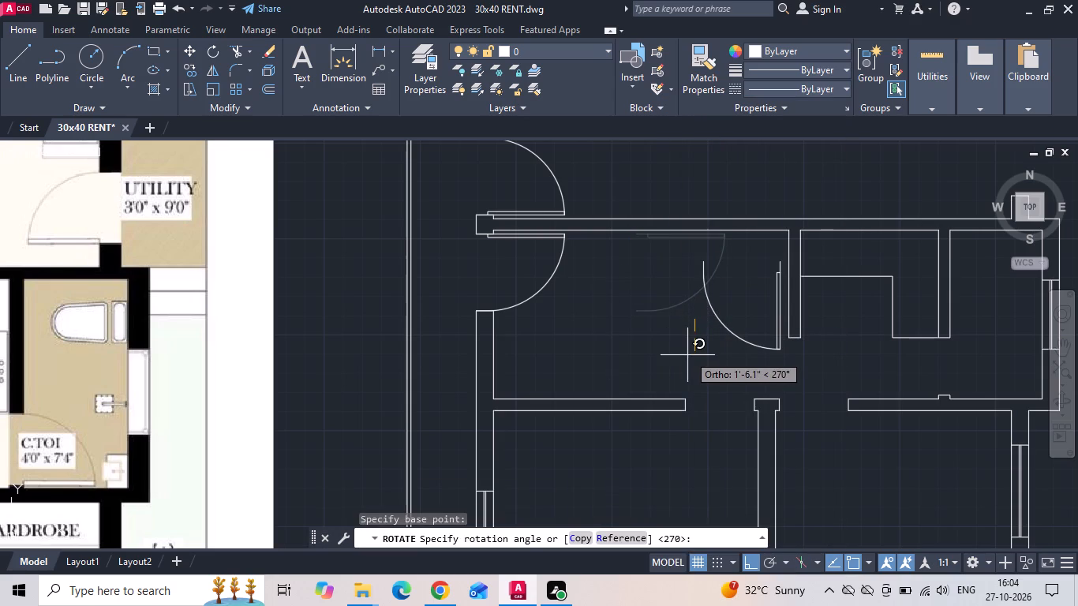
{"action": "left_click", "coordinate": [687, 370]}
Move the rotated door into Bedroom 2's doorway, aligned with the corner of the wall between the two front bedrooms.
{"action": "left_click", "coordinate": [715, 287]}
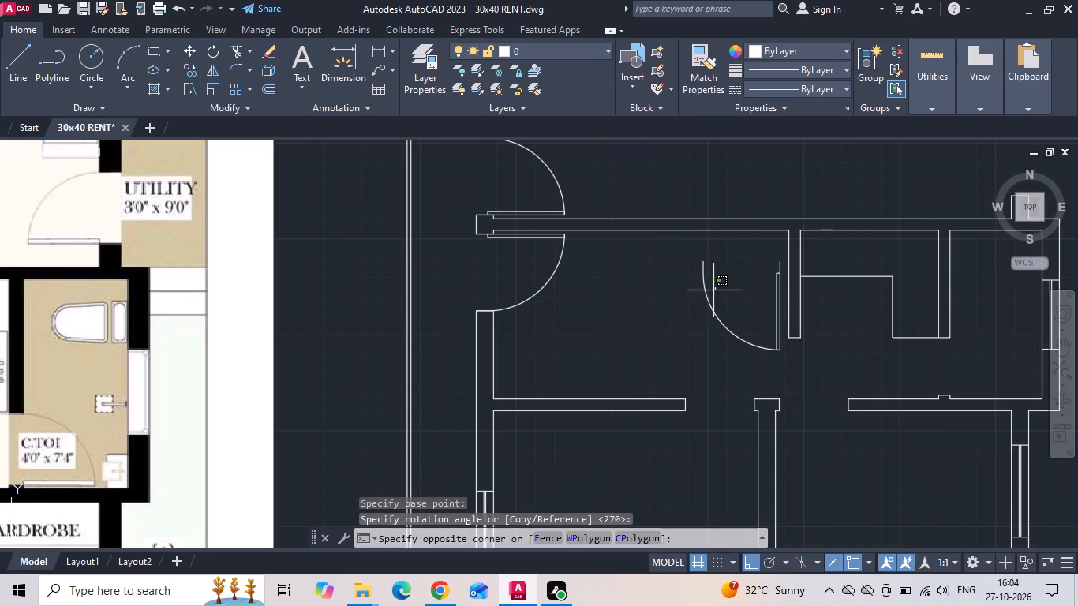
{"action": "left_click", "coordinate": [689, 299]}
{"action": "right_click", "coordinate": [733, 252]}
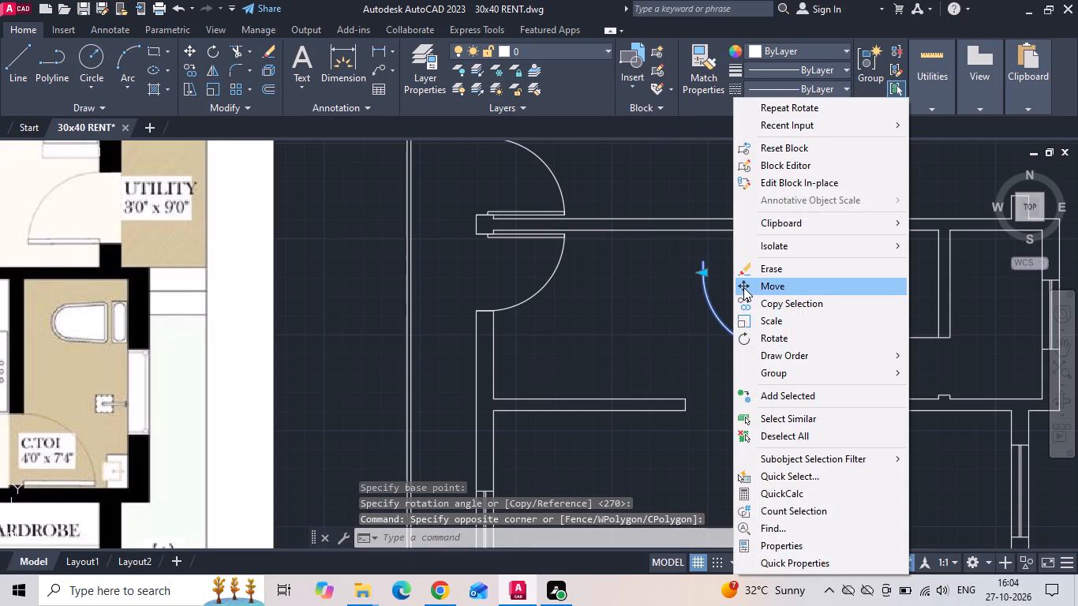
{"action": "left_click", "coordinate": [743, 287]}
{"action": "scroll", "coordinate": [765, 271], "scroll_direction": "up", "scroll_amount": 2}
{"action": "left_click", "coordinate": [797, 245]}
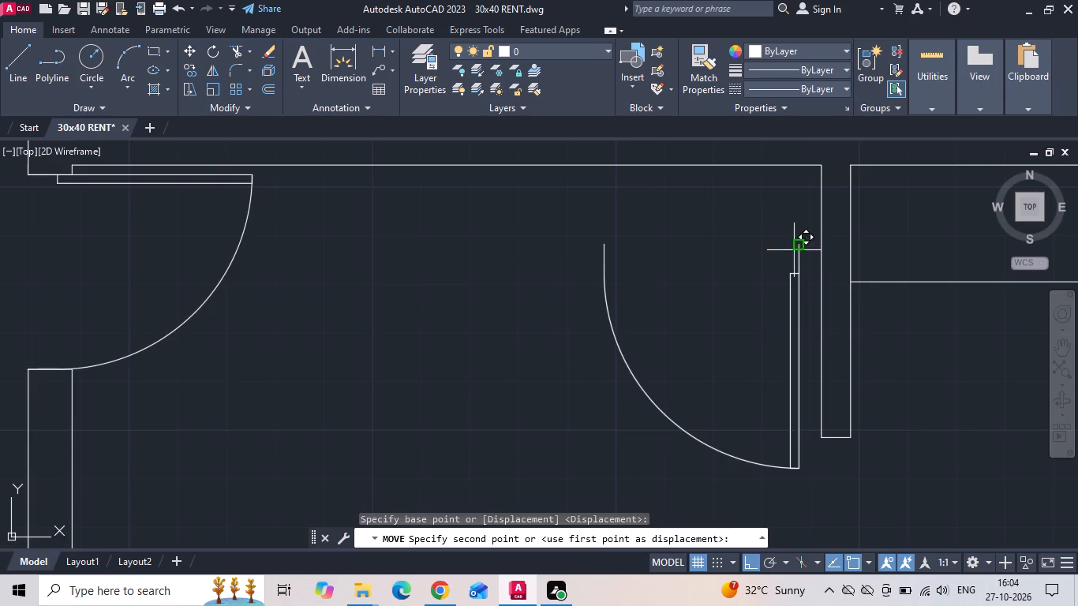
{"action": "scroll", "coordinate": [723, 305], "scroll_direction": "down", "scroll_amount": 2}
{"action": "scroll", "coordinate": [708, 427], "scroll_direction": "up", "scroll_amount": 3}
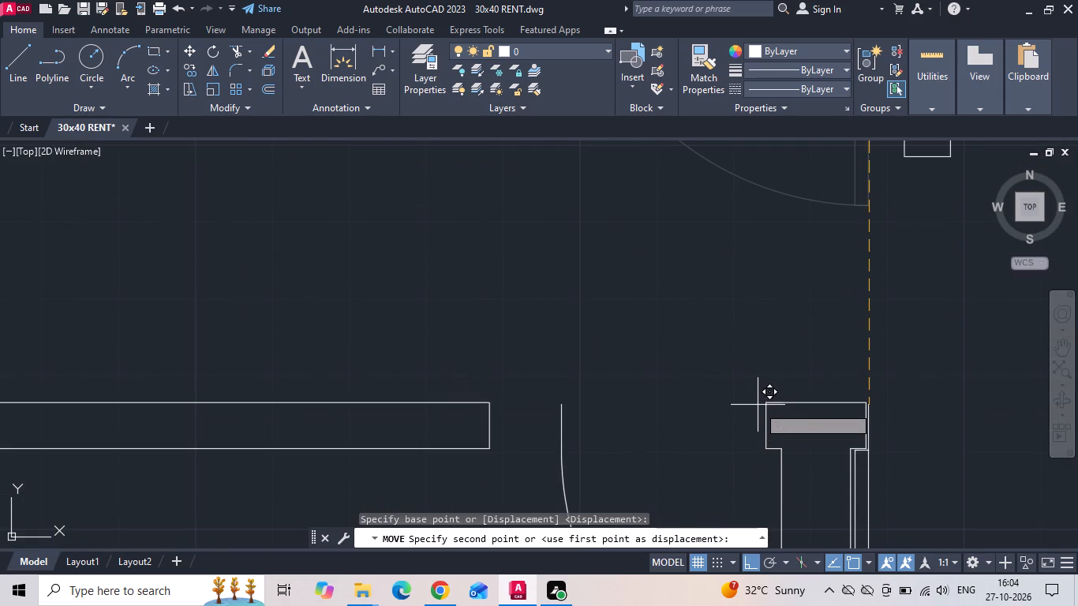
{"action": "left_click", "coordinate": [765, 404]}
{"action": "scroll", "coordinate": [641, 223], "scroll_direction": "down", "scroll_amount": 1}
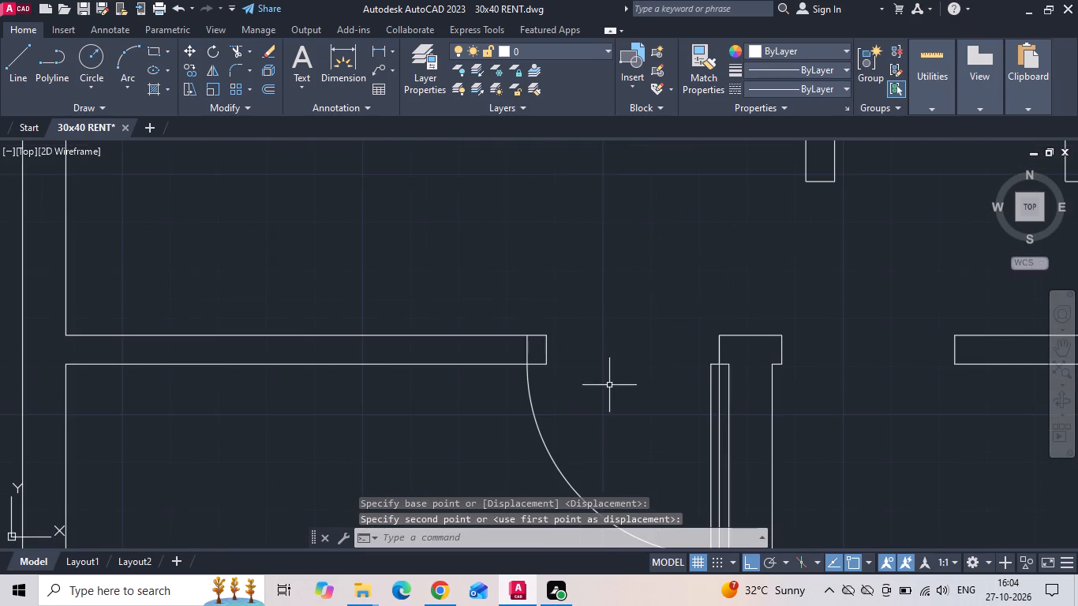
Narrow the Bedroom 2 door so that it ends at the opposite edge of the doorway.
{"action": "scroll", "coordinate": [517, 392], "scroll_direction": "up", "scroll_amount": 1}
{"action": "left_click_drag", "start_coordinate": [568, 398], "coordinate": [549, 405]}
{"action": "left_click", "coordinate": [526, 415]}
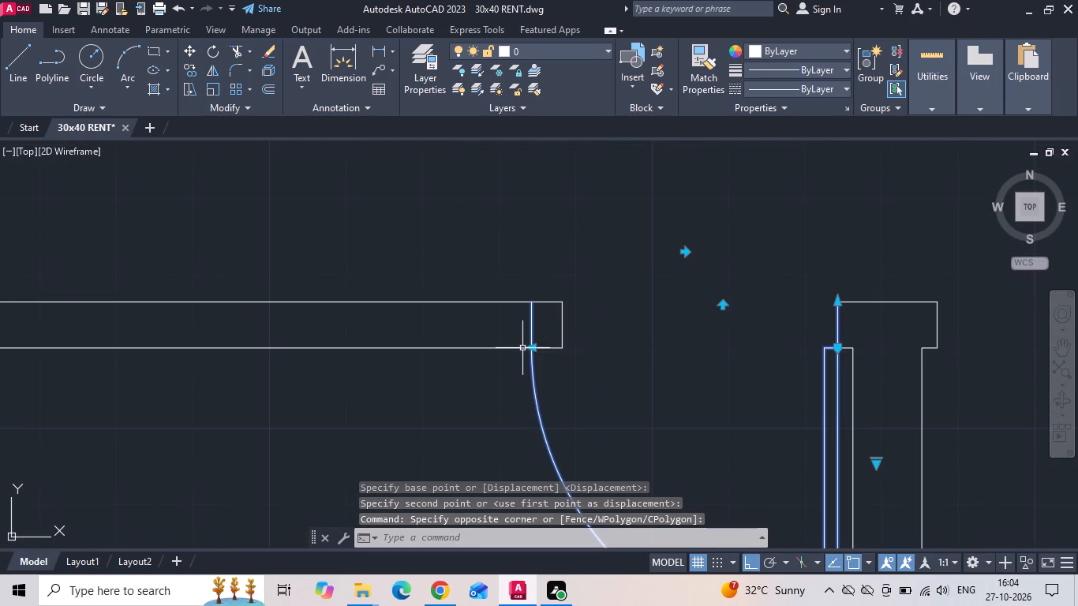
{"action": "scroll", "coordinate": [527, 353], "scroll_direction": "up", "scroll_amount": 3}
{"action": "left_click", "coordinate": [534, 334]}
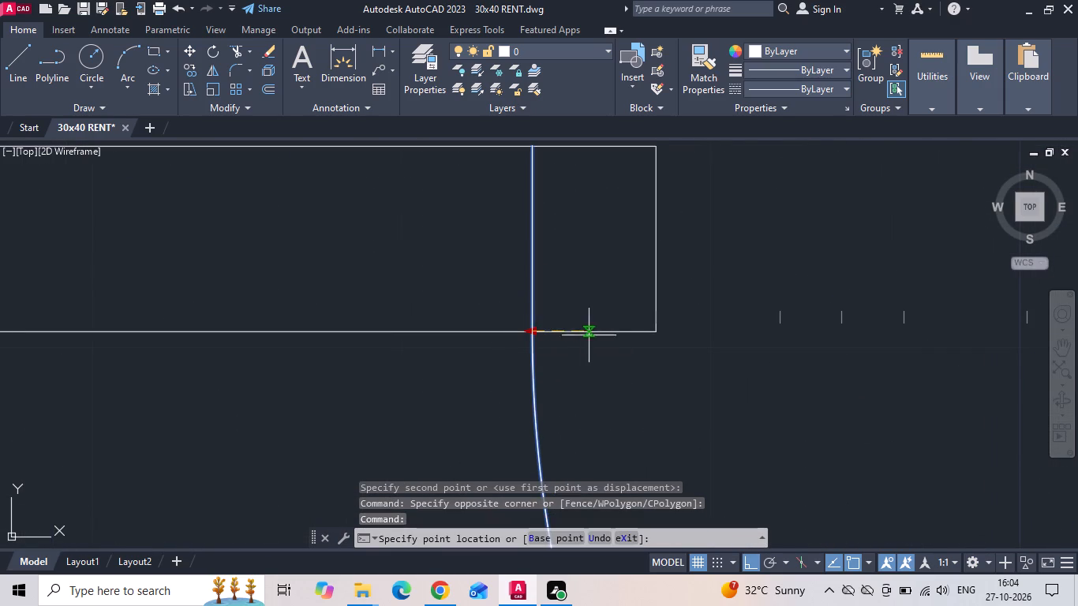
{"action": "left_click", "coordinate": [657, 330]}
{"action": "scroll", "coordinate": [501, 339], "scroll_direction": "down", "scroll_amount": 6}
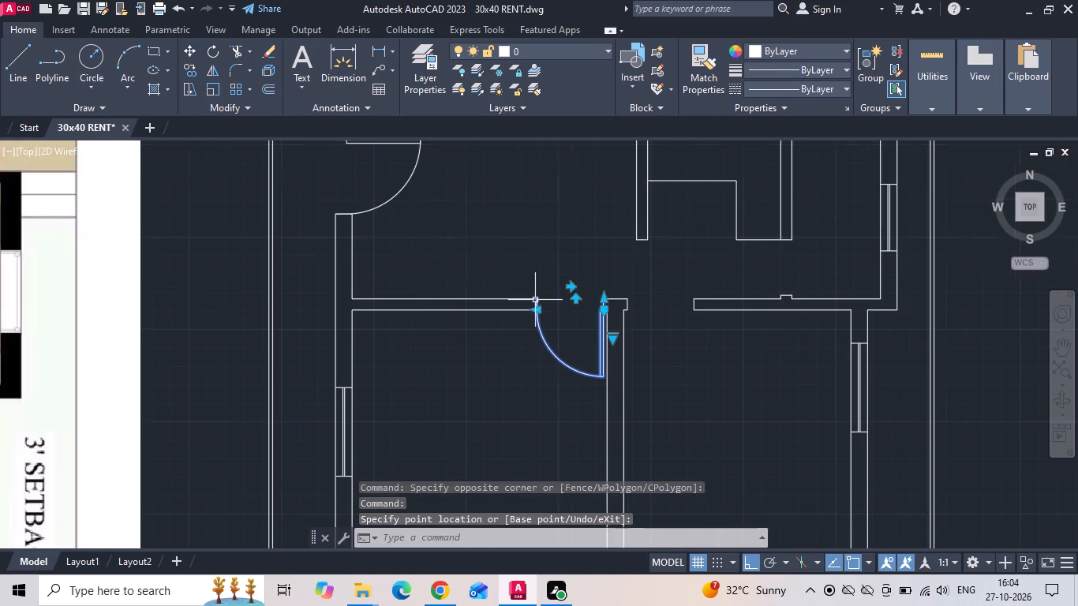
{"action": "key", "text": "Escape"}
Mirror the Bedroom 2 door about the middle of the wall between the front bedrooms, keeping the original, to fill the adjacent bedroom's doorway.
{"action": "scroll", "coordinate": [570, 328], "scroll_direction": "up", "scroll_amount": 1}
{"action": "left_click_drag", "start_coordinate": [571, 332], "coordinate": [564, 391]}
{"action": "left_click", "coordinate": [561, 406]}
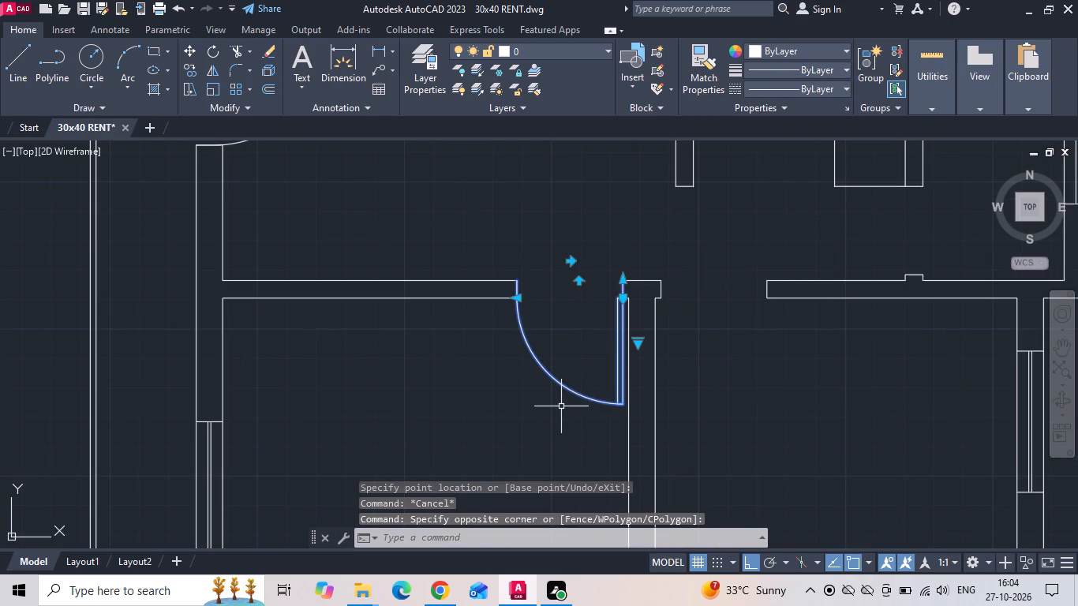
{"action": "type", "text": "MI"}
{"action": "key", "text": "space"}
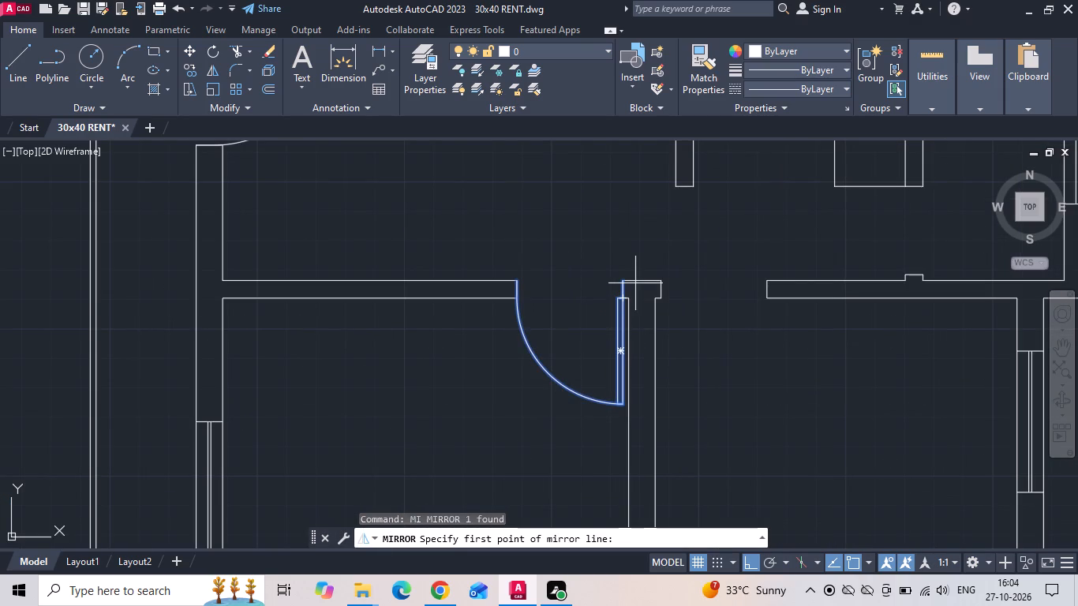
{"action": "left_click_drag", "start_coordinate": [641, 282], "coordinate": [643, 303]}
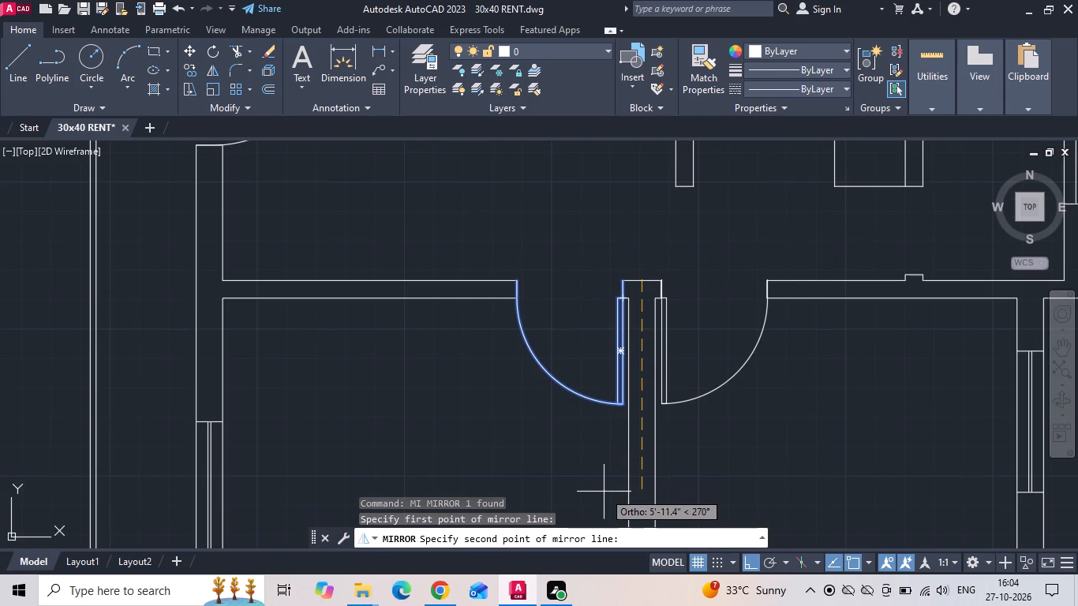
{"action": "left_click", "coordinate": [604, 492]}
{"action": "type", "text": "N"}
{"action": "key", "text": "space"}
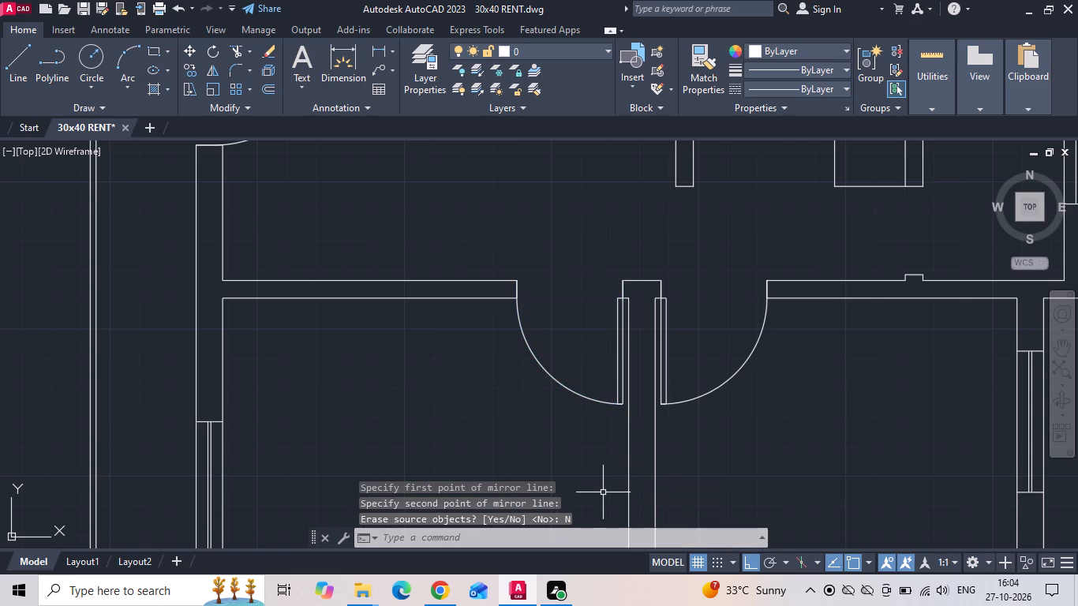
Copy the mirrored bedroom door straight up into the free space in front of the small kitchen.
{"action": "scroll", "coordinate": [602, 496], "scroll_direction": "down", "scroll_amount": 1}
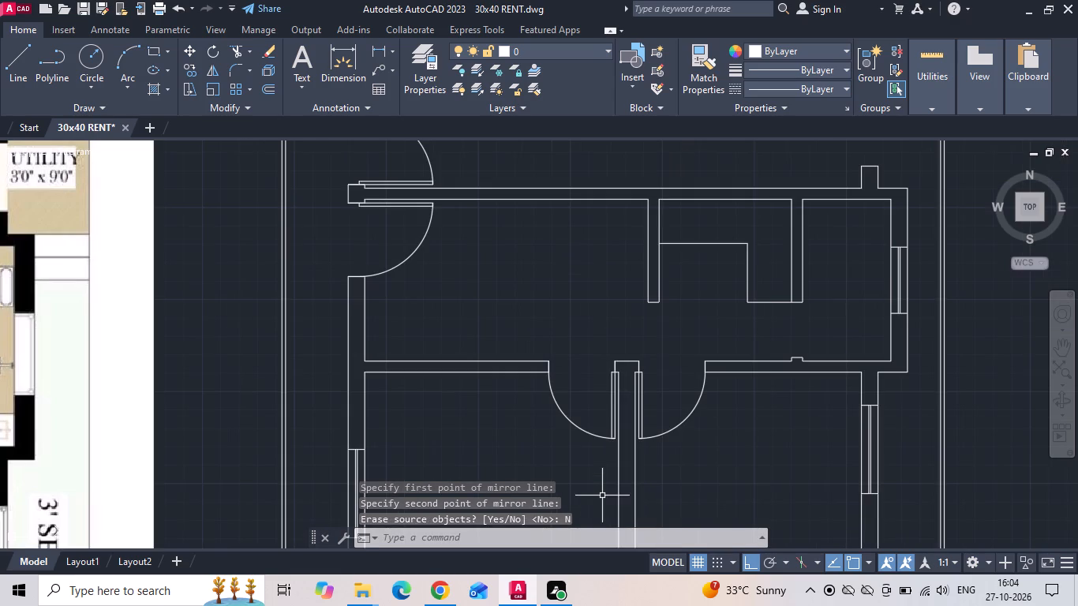
{"action": "left_click", "coordinate": [694, 403]}
{"action": "right_click", "coordinate": [694, 406]}
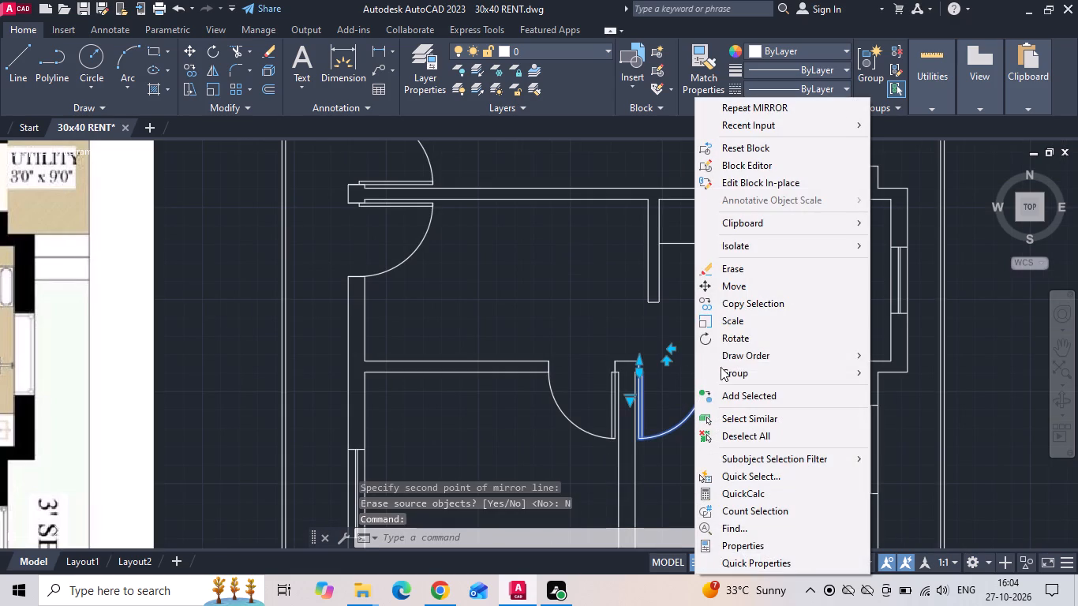
{"action": "left_click", "coordinate": [748, 306]}
{"action": "scroll", "coordinate": [693, 351], "scroll_direction": "up", "scroll_amount": 2}
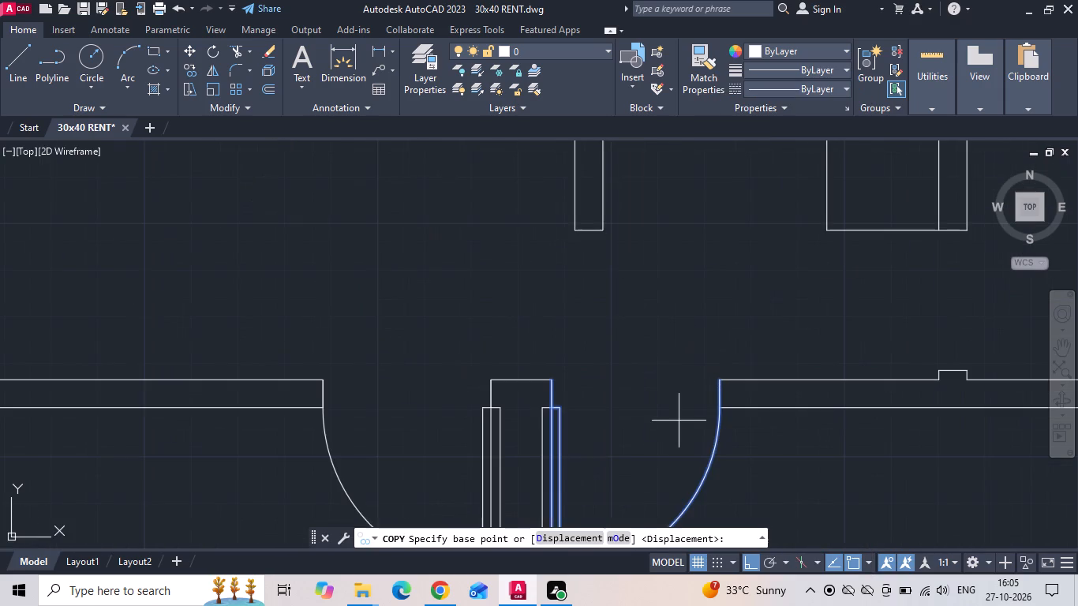
{"action": "left_click", "coordinate": [673, 443]}
{"action": "left_click", "coordinate": [670, 269]}
{"action": "key", "text": "Escape"}
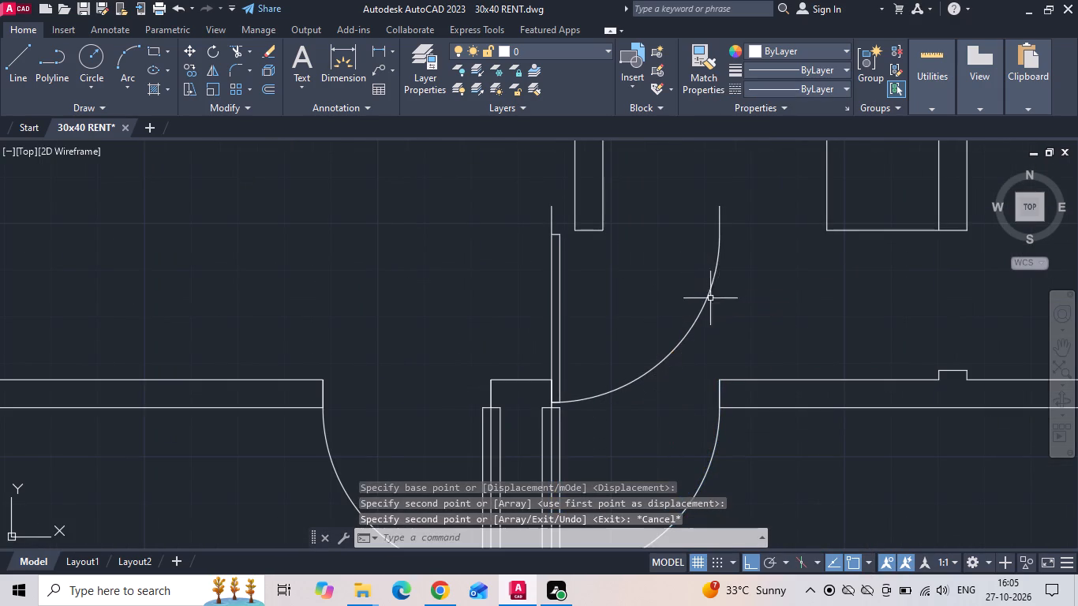
Rotate the copied door by 90 degrees so its leaf lies parallel to the front bedrooms' wall.
{"action": "left_click_drag", "start_coordinate": [730, 294], "coordinate": [719, 299]}
{"action": "left_click", "coordinate": [657, 302]}
{"action": "right_click", "coordinate": [657, 302]}
{"action": "left_click", "coordinate": [673, 331]}
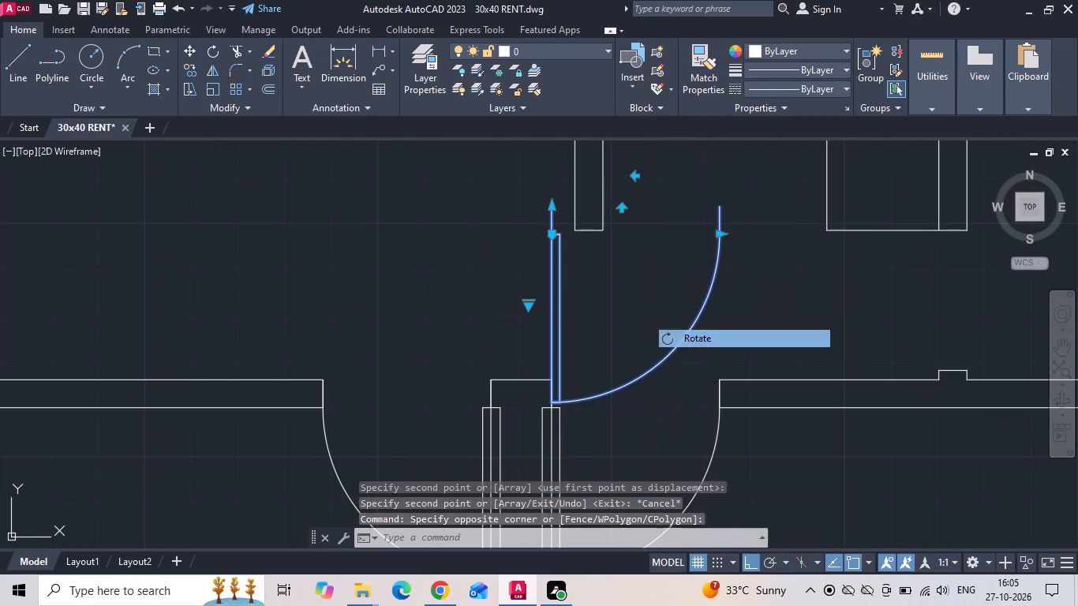
{"action": "left_click", "coordinate": [664, 286]}
{"action": "left_click", "coordinate": [663, 174]}
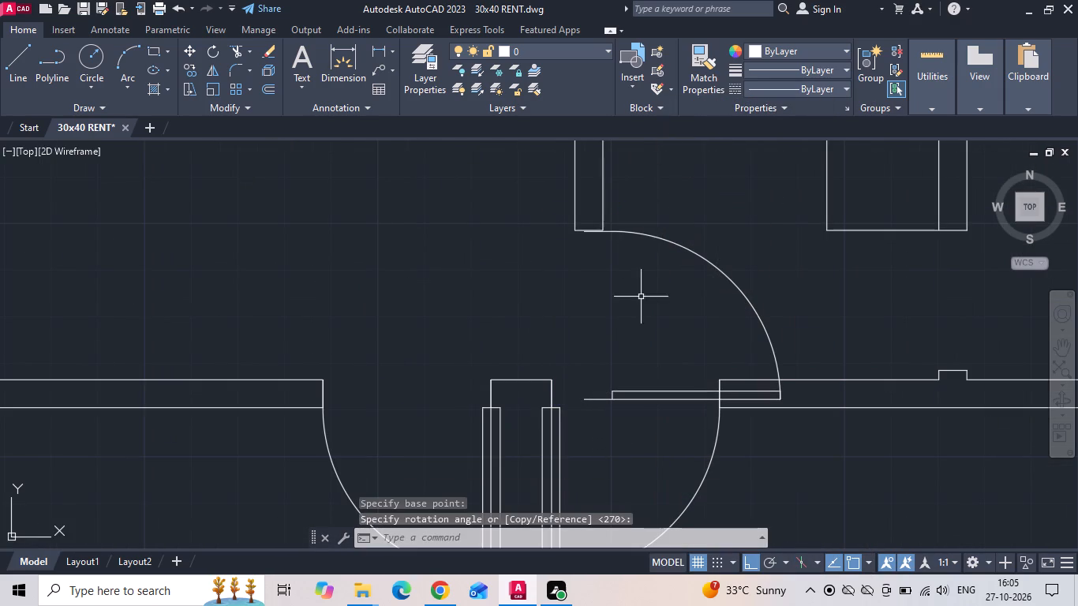
Move the rotated door into the toilet doorway beside the small kitchen, aligned with the corner of the short wall projection.
{"action": "left_click_drag", "start_coordinate": [641, 303], "coordinate": [622, 394]}
{"action": "left_click", "coordinate": [619, 405]}
{"action": "right_click", "coordinate": [618, 335]}
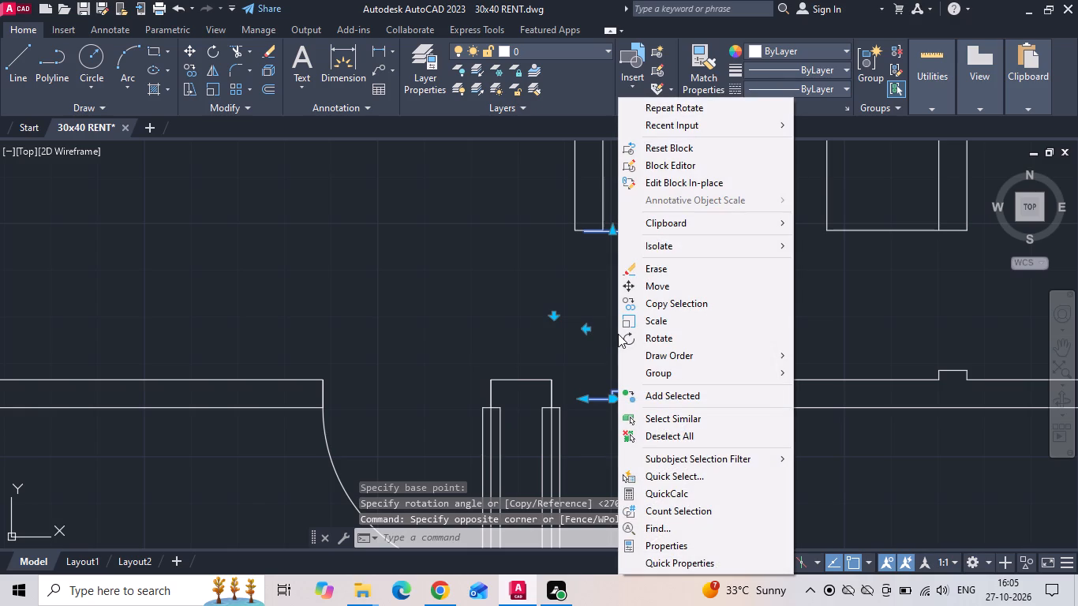
{"action": "left_click", "coordinate": [684, 284]}
{"action": "scroll", "coordinate": [621, 425], "scroll_direction": "up", "scroll_amount": 2}
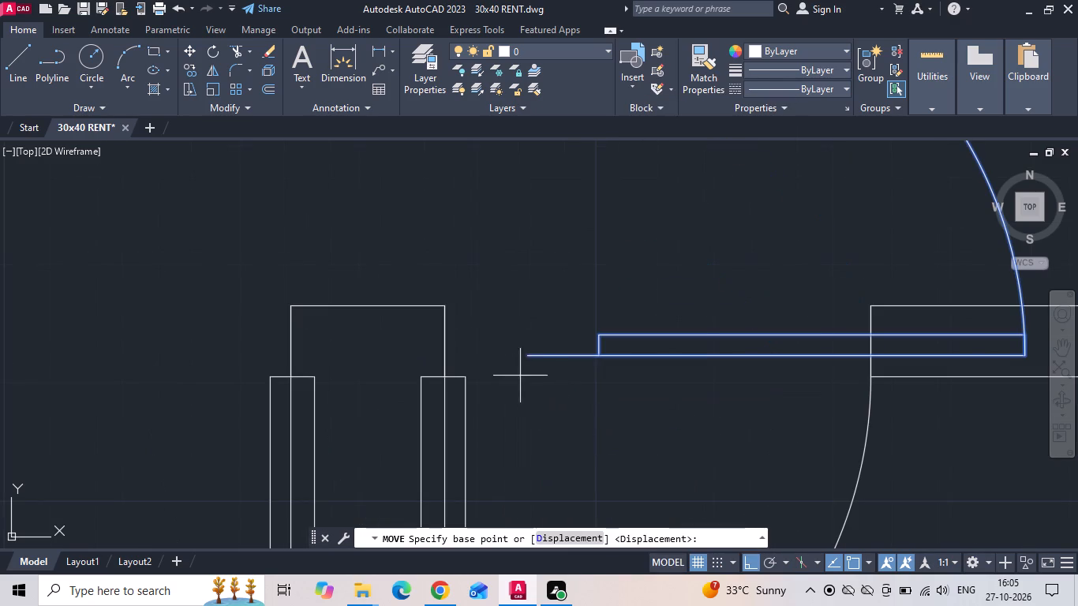
{"action": "left_click", "coordinate": [526, 358]}
{"action": "scroll", "coordinate": [453, 322], "scroll_direction": "down", "scroll_amount": 2}
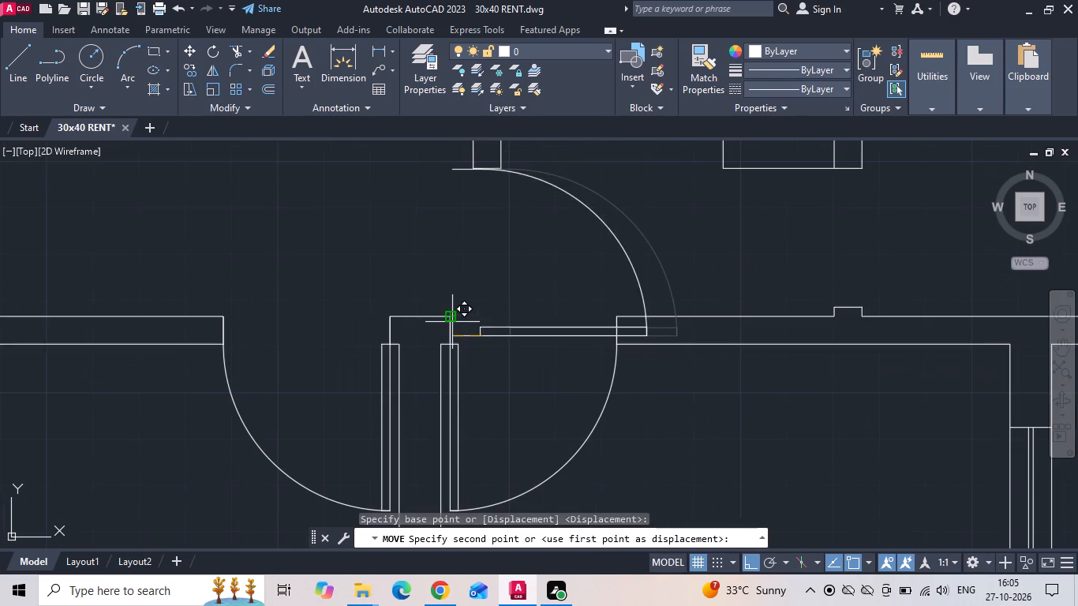
{"action": "scroll", "coordinate": [870, 271], "scroll_direction": "up", "scroll_amount": 2}
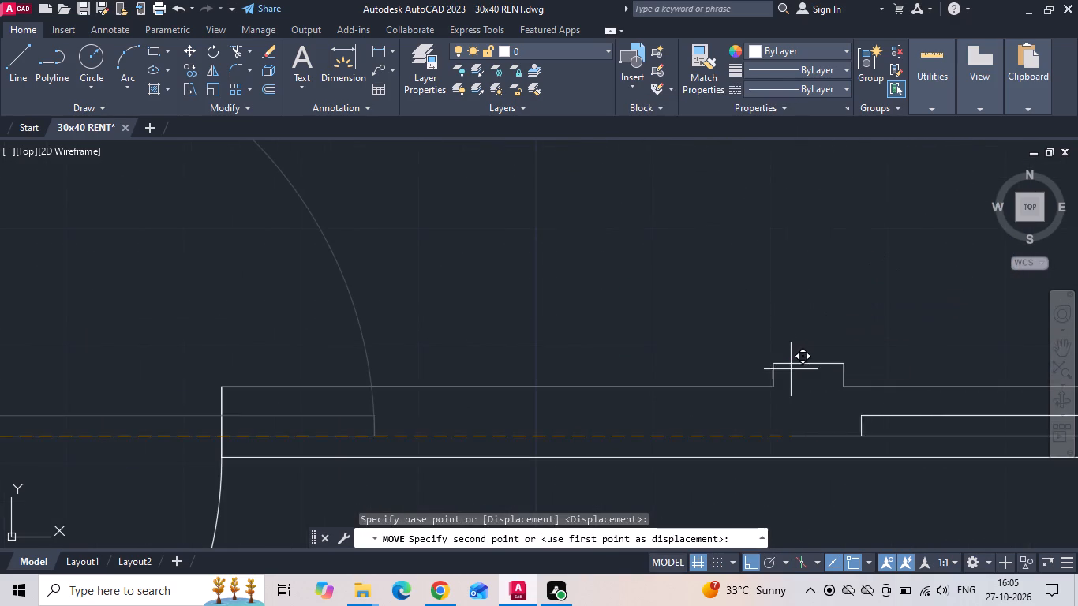
{"action": "left_click", "coordinate": [773, 365]}
{"action": "scroll", "coordinate": [647, 406], "scroll_direction": "down", "scroll_amount": 3}
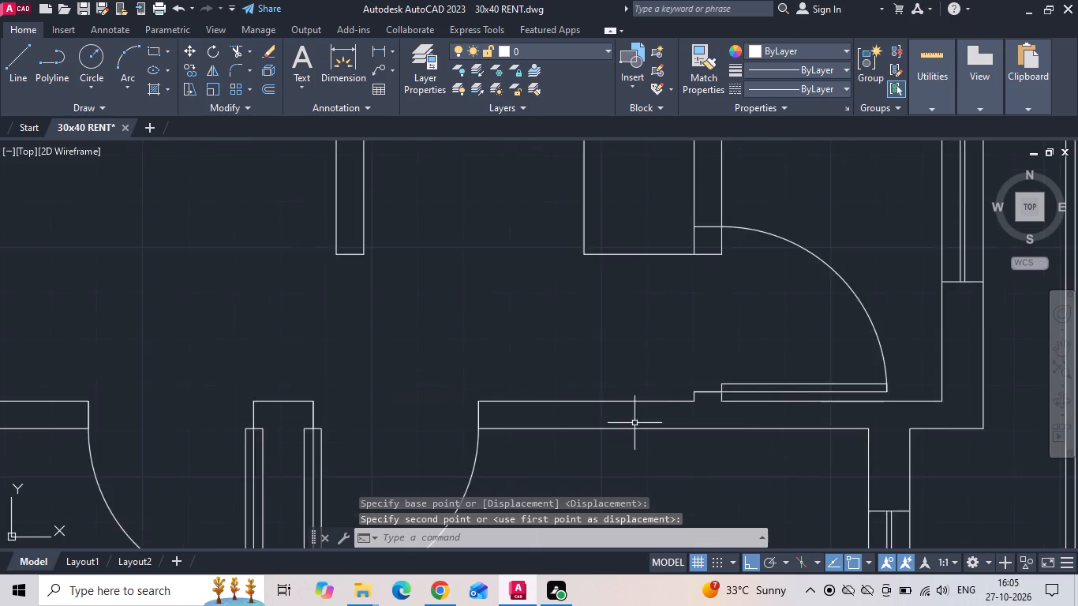
Narrow this toilet door so that it ends at the end of the kitchen-toilet partition wall.
{"action": "left_click_drag", "start_coordinate": [732, 301], "coordinate": [732, 308]}
{"action": "left_click", "coordinate": [728, 321]}
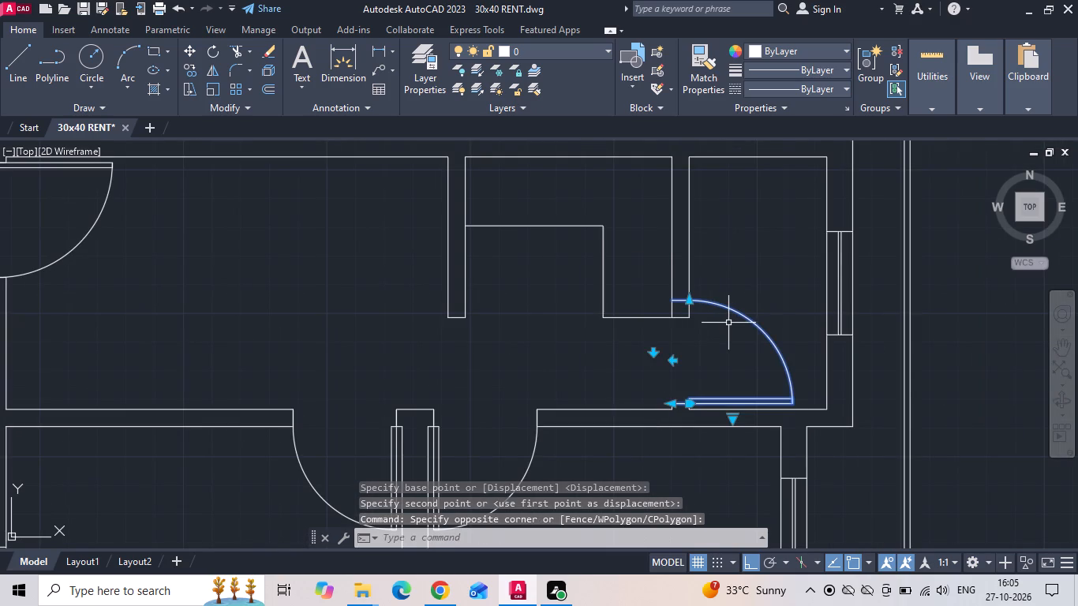
{"action": "scroll", "coordinate": [709, 343], "scroll_direction": "up", "scroll_amount": 3}
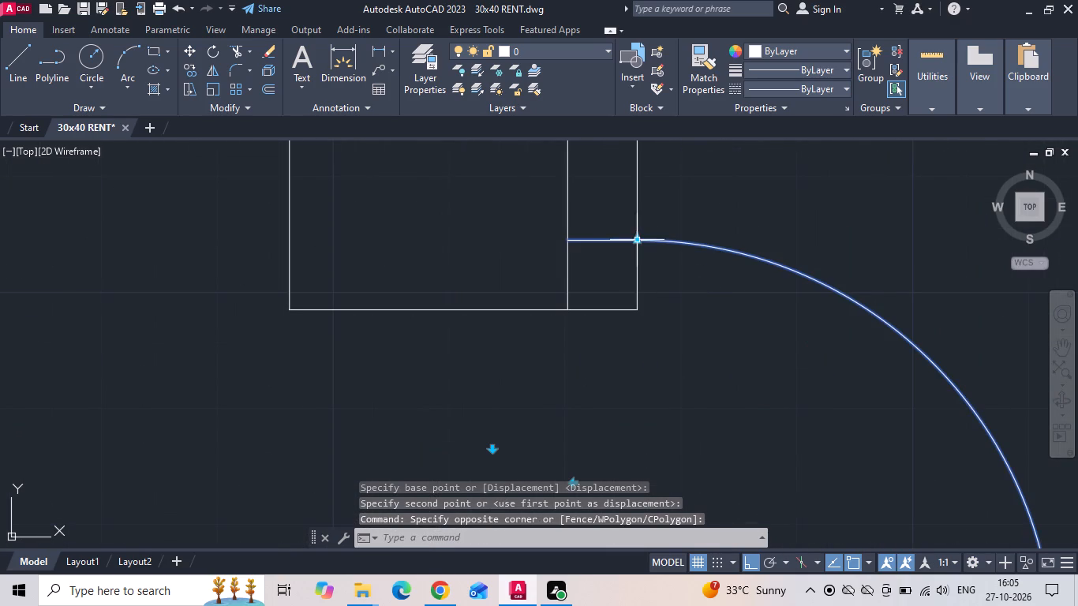
{"action": "left_click", "coordinate": [638, 241]}
{"action": "left_click", "coordinate": [638, 304]}
{"action": "scroll", "coordinate": [717, 249], "scroll_direction": "down", "scroll_amount": 2}
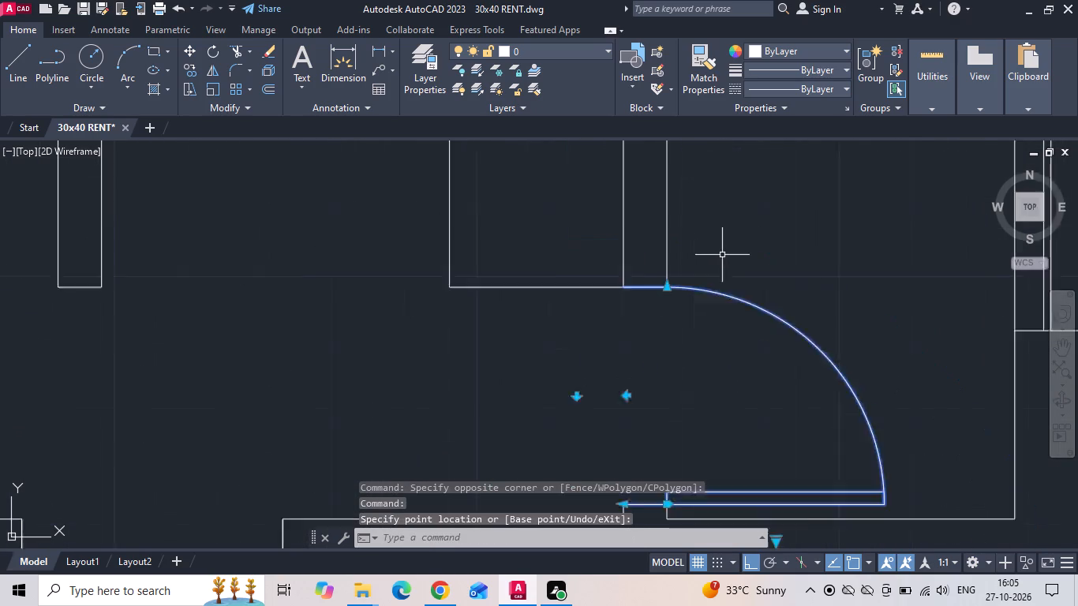
{"action": "key", "text": "Escape"}
Copy the Bedroom 2 door straight up to the rear unit, beside its toilet opening.
{"action": "scroll", "coordinate": [762, 303], "scroll_direction": "down", "scroll_amount": 2}
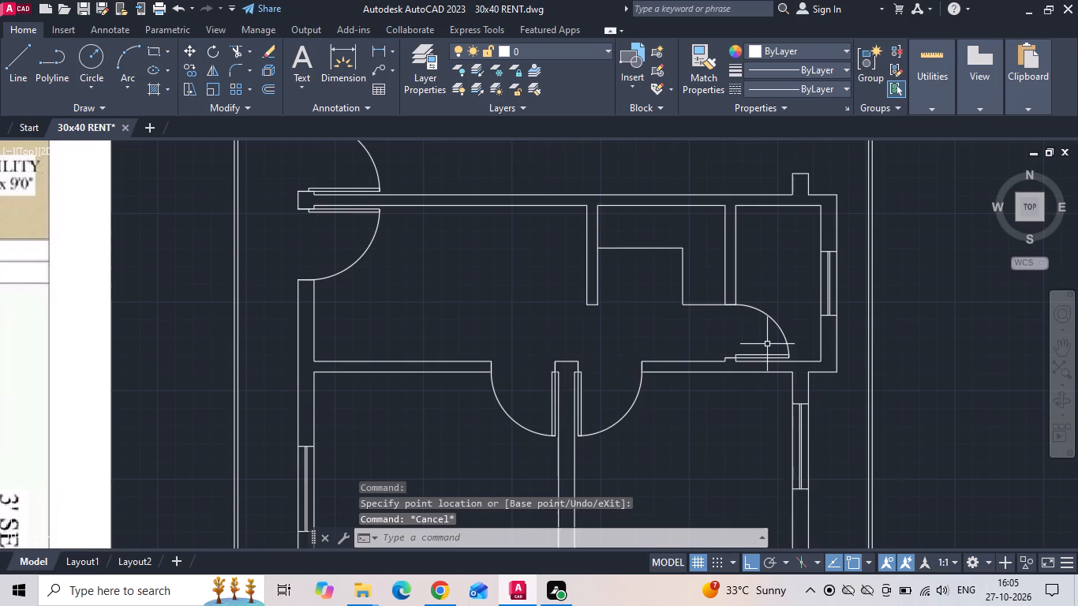
{"action": "scroll", "coordinate": [770, 406], "scroll_direction": "down", "scroll_amount": 2}
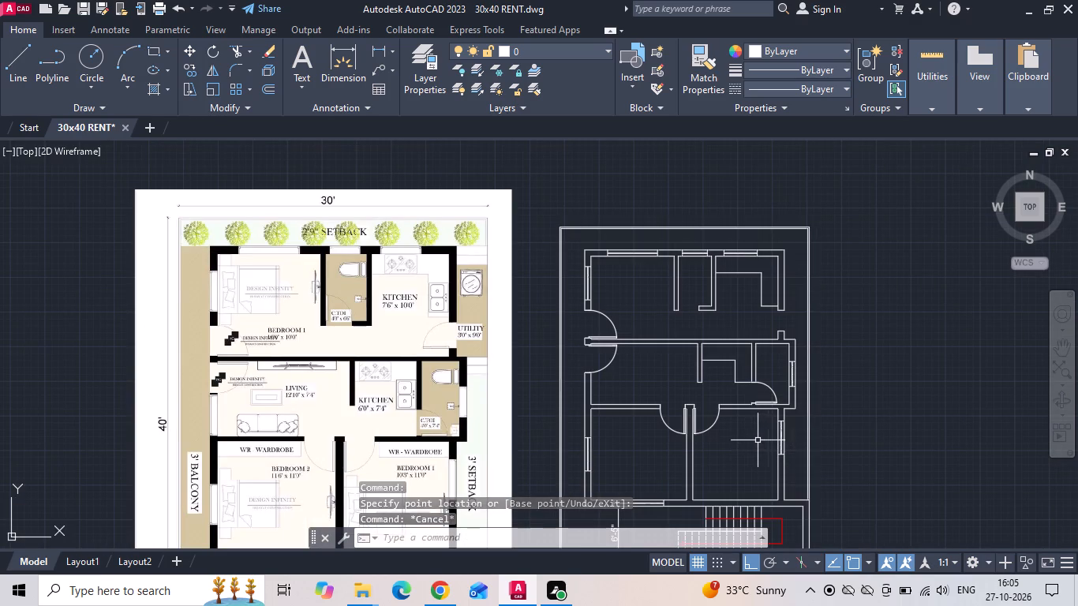
{"action": "left_click", "coordinate": [675, 428]}
{"action": "right_click", "coordinate": [675, 428]}
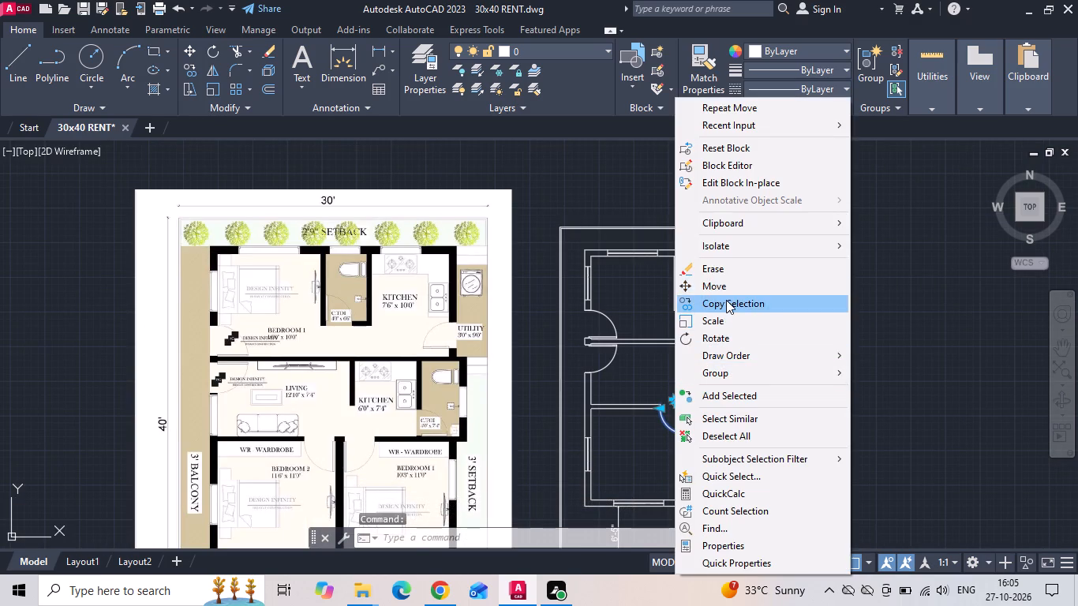
{"action": "left_click", "coordinate": [726, 301]}
{"action": "left_click_drag", "start_coordinate": [694, 413], "coordinate": [694, 394]}
{"action": "scroll", "coordinate": [696, 282], "scroll_direction": "up", "scroll_amount": 3}
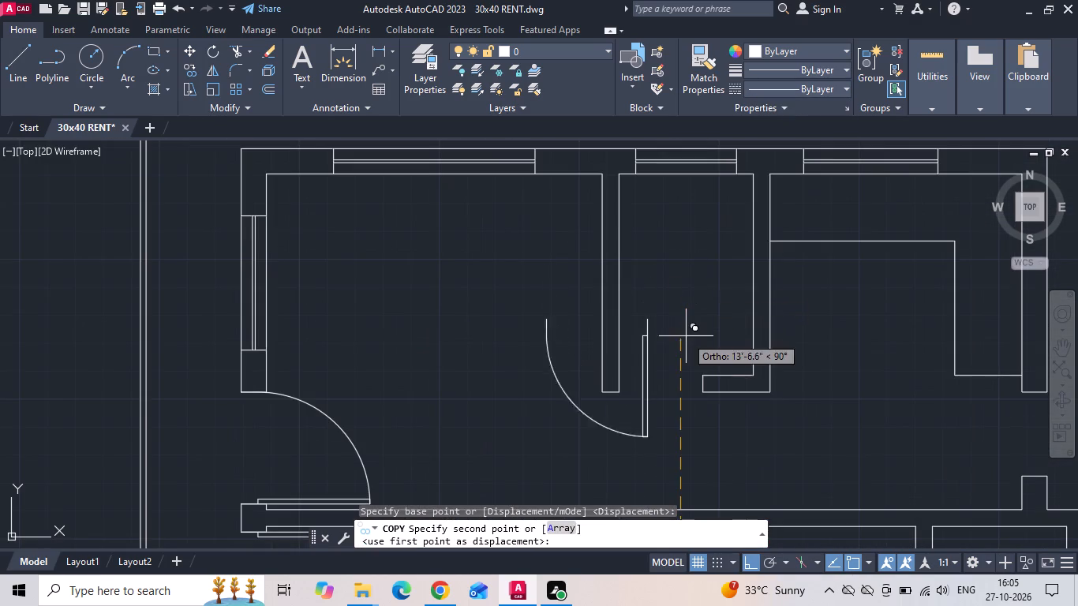
{"action": "left_click", "coordinate": [686, 357]}
{"action": "key", "text": "Escape"}
Rotate the copied door by 180 degrees so its leaf points into the rear toilet.
{"action": "left_click_drag", "start_coordinate": [668, 428], "coordinate": [641, 449]}
{"action": "left_click", "coordinate": [628, 454]}
{"action": "right_click", "coordinate": [627, 418]}
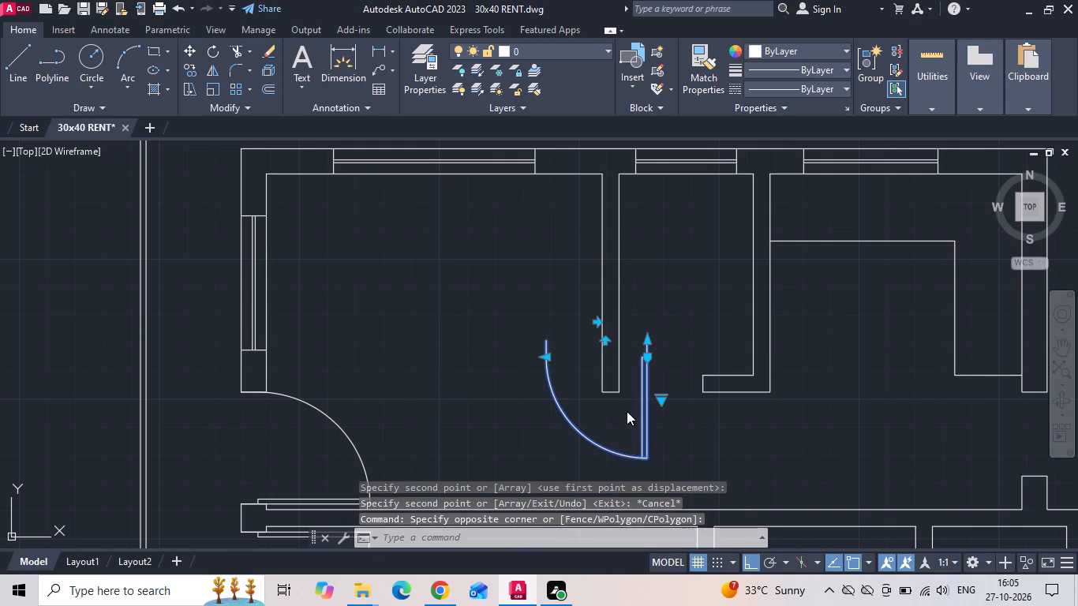
{"action": "left_click", "coordinate": [663, 335]}
{"action": "left_click", "coordinate": [667, 327]}
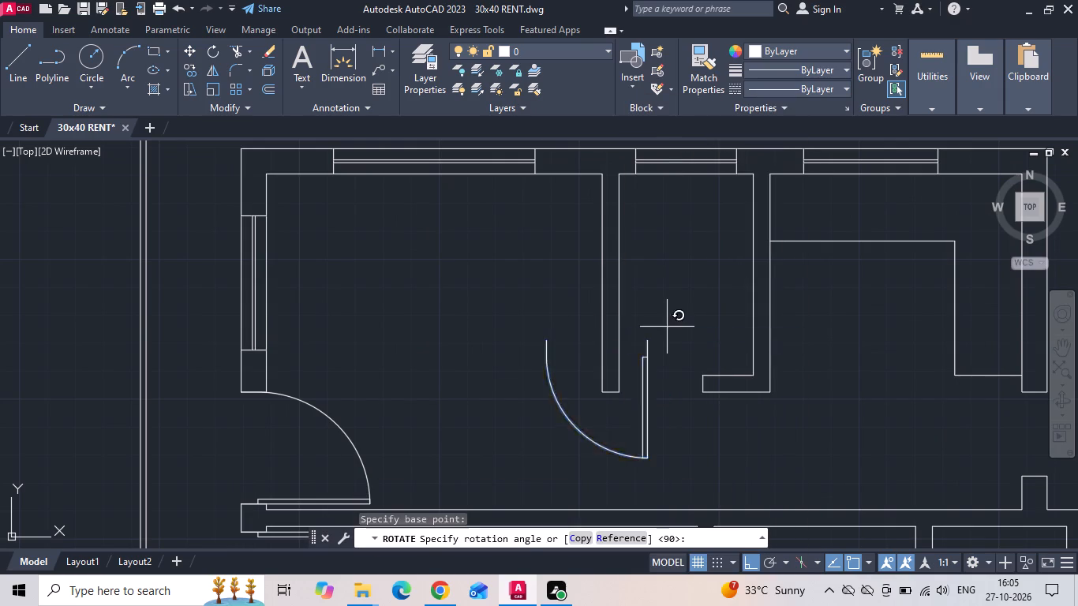
{"action": "left_click", "coordinate": [480, 383]}
Move the rotated door into the rear toilet's doorway, aligned with the end corner of the bedroom-toilet partition wall.
{"action": "left_click", "coordinate": [689, 275]}
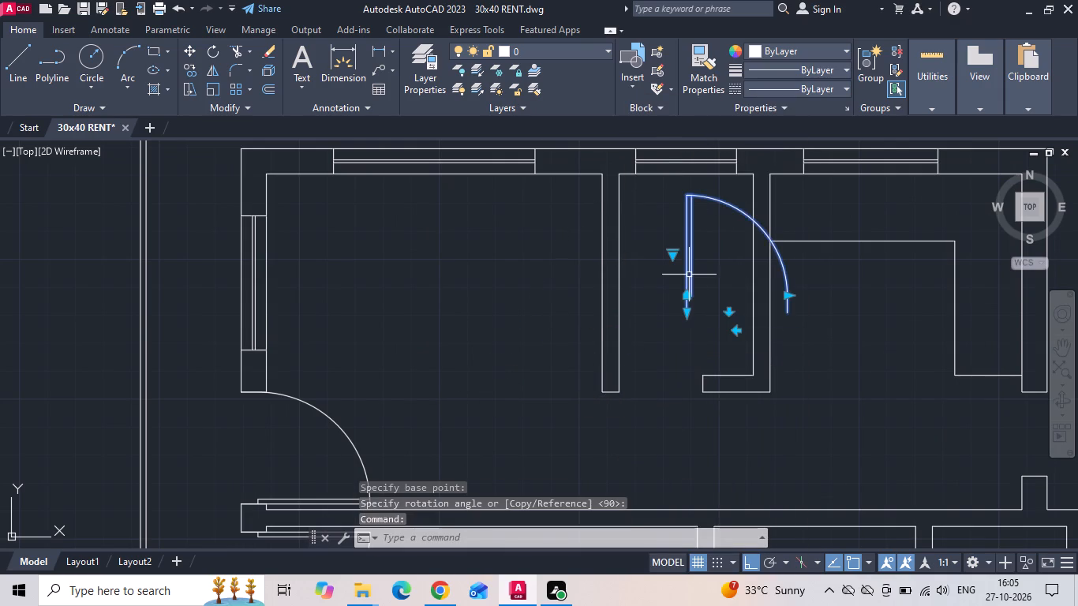
{"action": "right_click", "coordinate": [690, 275]}
{"action": "left_click", "coordinate": [717, 290]}
{"action": "scroll", "coordinate": [698, 339], "scroll_direction": "up", "scroll_amount": 1}
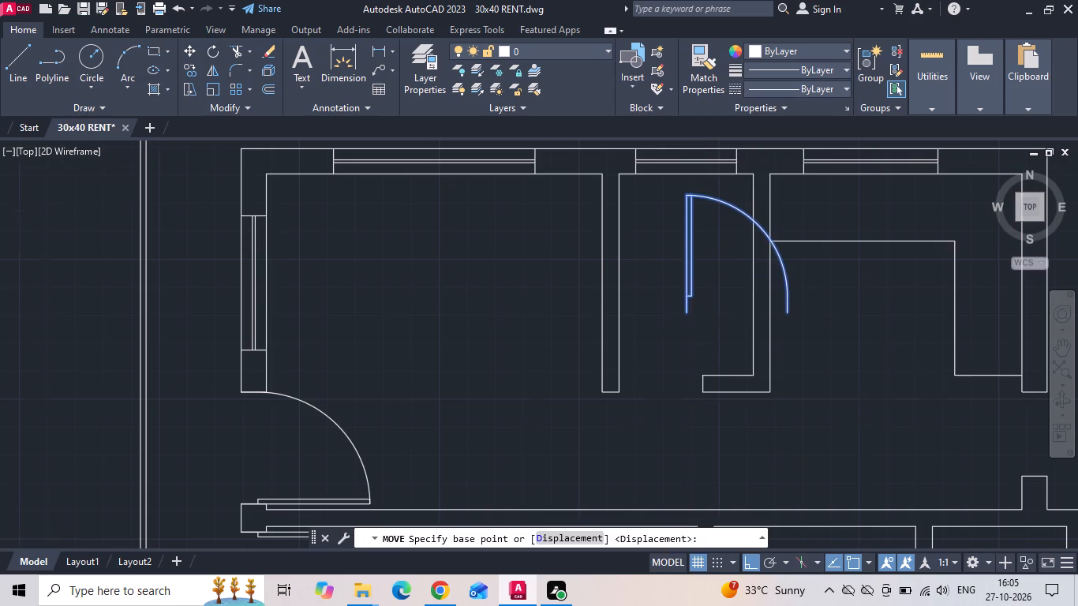
{"action": "scroll", "coordinate": [698, 339], "scroll_direction": "up", "scroll_amount": 2}
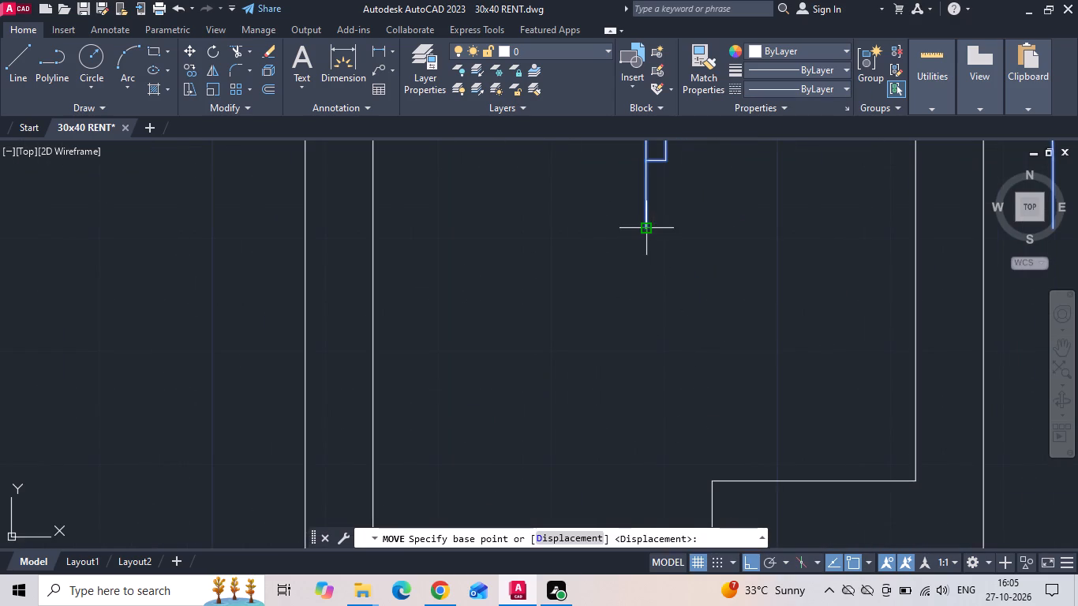
{"action": "left_click", "coordinate": [646, 230]}
{"action": "scroll", "coordinate": [653, 230], "scroll_direction": "down", "scroll_amount": 2}
{"action": "left_click", "coordinate": [543, 357]}
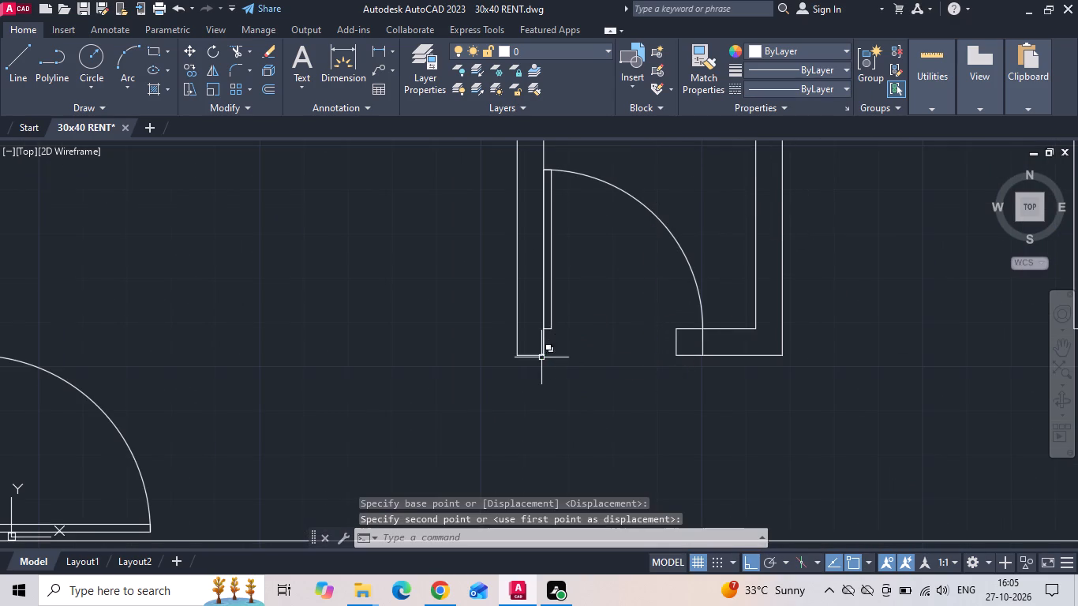
Narrow the rear toilet door so that it ends at the edge of the short return wall.
{"action": "left_click", "coordinate": [681, 246]}
{"action": "scroll", "coordinate": [694, 334], "scroll_direction": "up", "scroll_amount": 2}
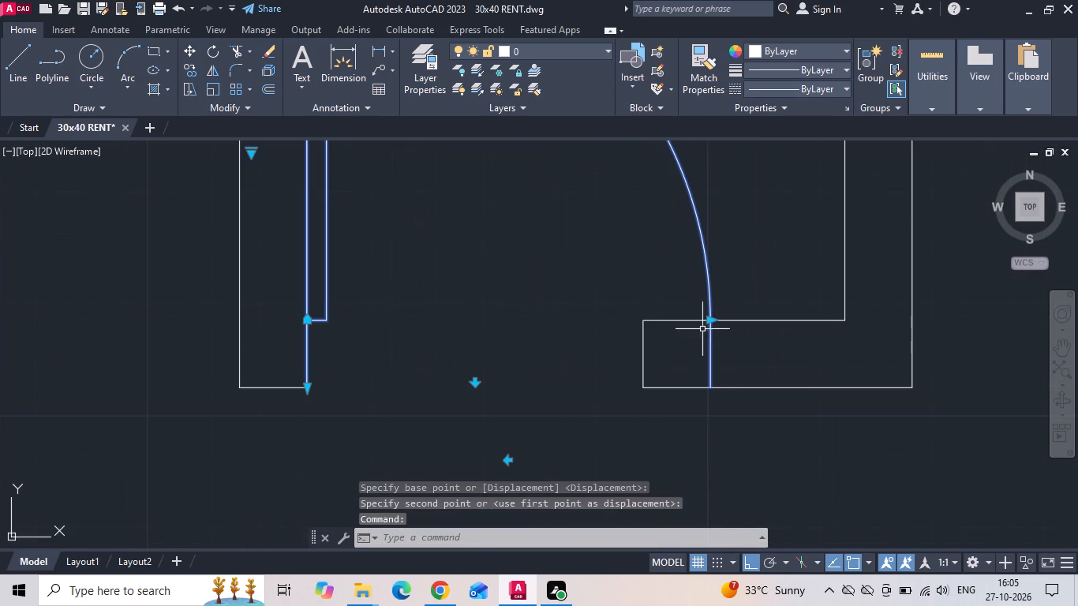
{"action": "left_click", "coordinate": [711, 317]}
{"action": "left_click", "coordinate": [649, 321]}
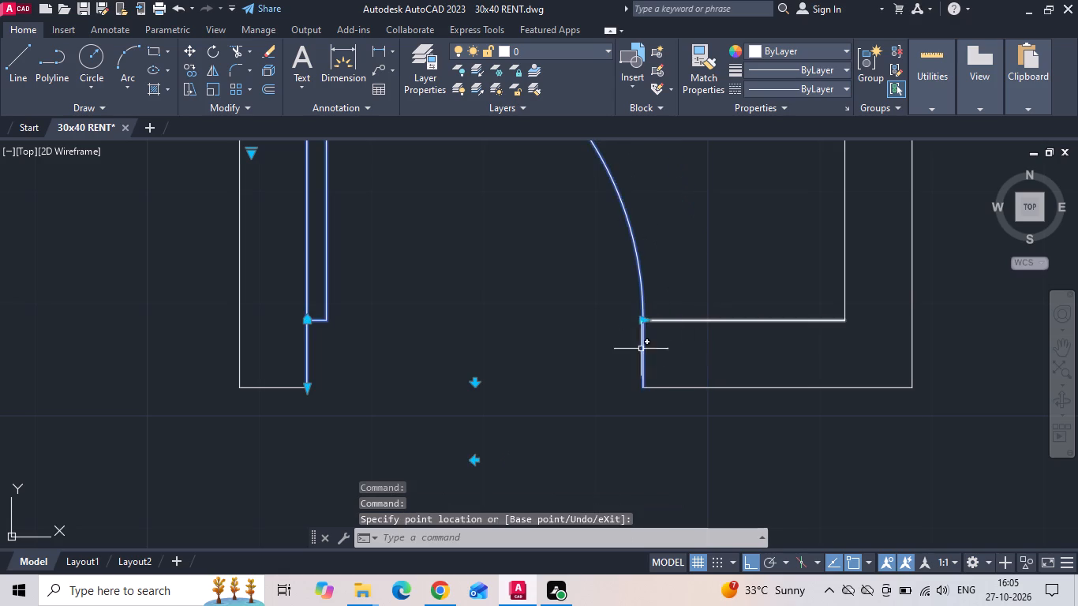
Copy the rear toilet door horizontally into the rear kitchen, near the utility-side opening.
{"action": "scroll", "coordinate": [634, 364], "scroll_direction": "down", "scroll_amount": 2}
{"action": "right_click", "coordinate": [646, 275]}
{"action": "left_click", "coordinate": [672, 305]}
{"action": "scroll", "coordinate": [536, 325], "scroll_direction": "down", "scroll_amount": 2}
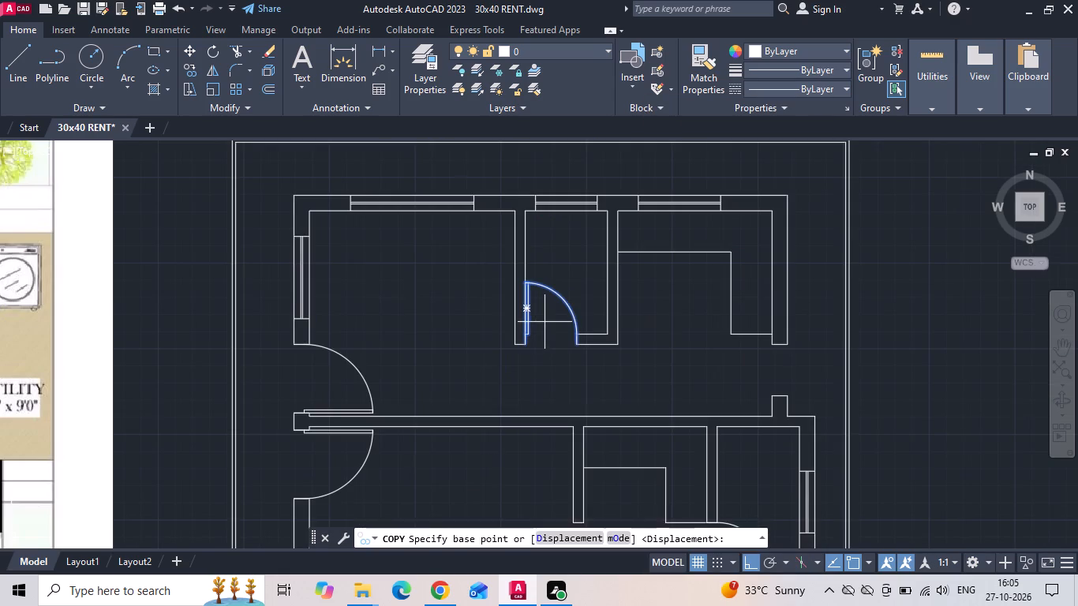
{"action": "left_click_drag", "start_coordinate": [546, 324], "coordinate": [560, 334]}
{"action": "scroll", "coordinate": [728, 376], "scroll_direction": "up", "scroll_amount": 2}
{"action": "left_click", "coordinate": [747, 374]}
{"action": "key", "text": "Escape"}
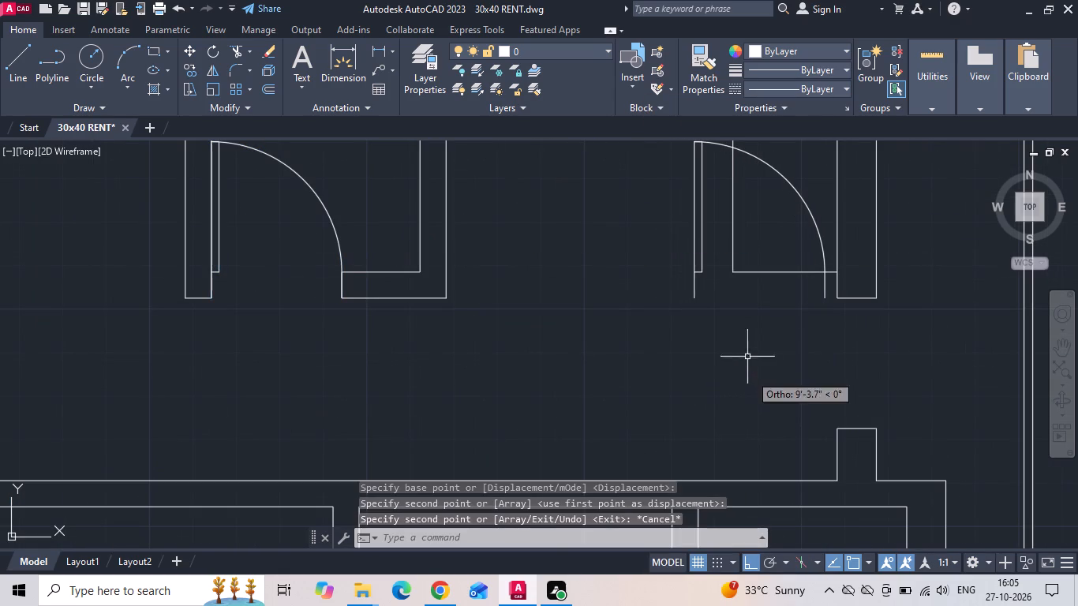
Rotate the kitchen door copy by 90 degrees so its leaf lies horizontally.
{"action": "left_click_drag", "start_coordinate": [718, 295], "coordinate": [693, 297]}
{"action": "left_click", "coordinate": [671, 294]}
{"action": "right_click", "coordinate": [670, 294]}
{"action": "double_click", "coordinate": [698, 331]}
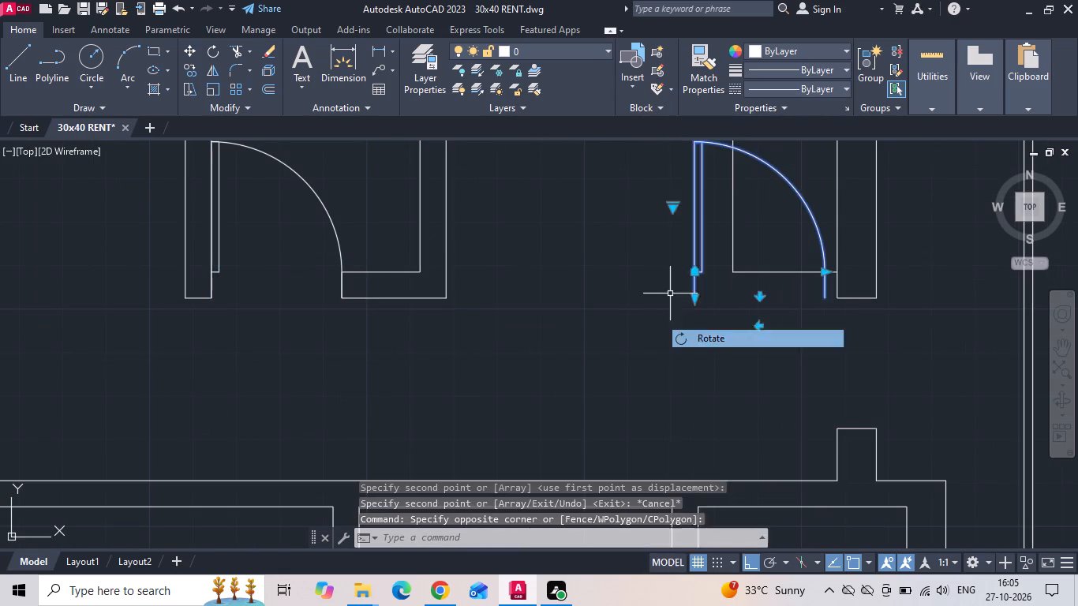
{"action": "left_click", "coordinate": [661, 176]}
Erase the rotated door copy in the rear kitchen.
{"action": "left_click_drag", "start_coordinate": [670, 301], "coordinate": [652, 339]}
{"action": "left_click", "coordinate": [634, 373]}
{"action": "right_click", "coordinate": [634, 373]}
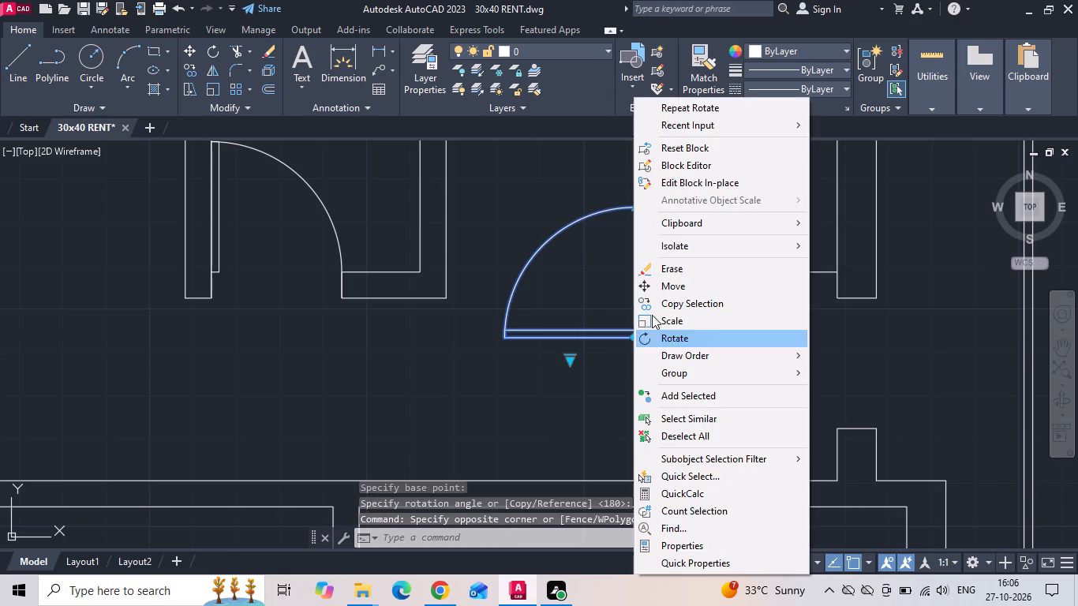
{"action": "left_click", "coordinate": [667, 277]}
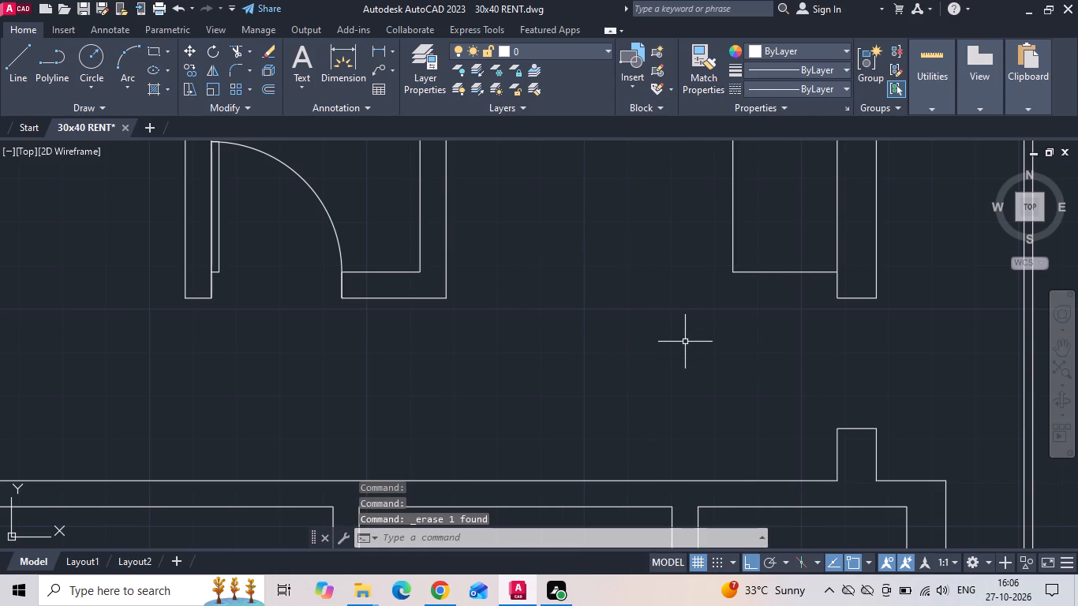
Undo the erasure of the rotated door copy in the rear kitchen.
{"action": "key", "text": "ctrl+z"}
Move the rotated door copy from its hinge-side end point to the outer corner of the lower wall stub at the kitchen-utility opening.
{"action": "left_click", "coordinate": [649, 219]}
{"action": "left_click", "coordinate": [640, 193]}
{"action": "right_click", "coordinate": [638, 194]}
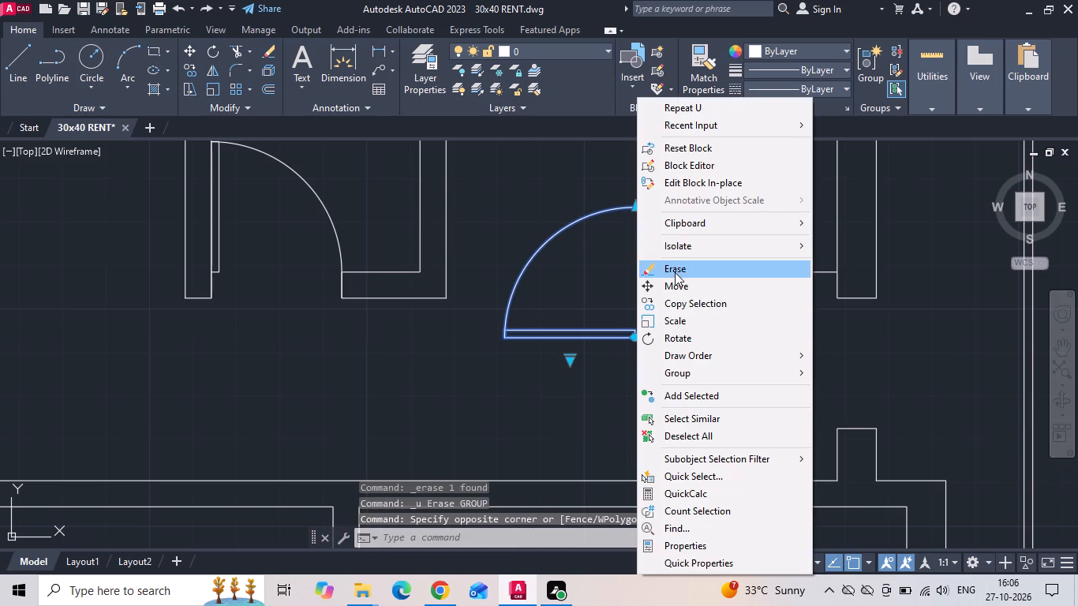
{"action": "left_click", "coordinate": [679, 283]}
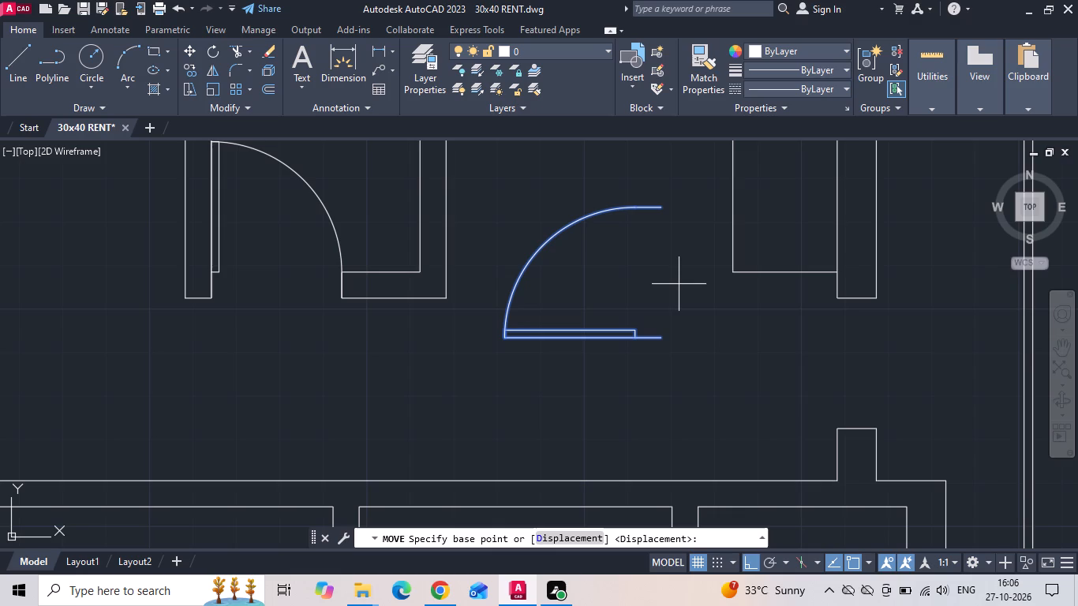
{"action": "scroll", "coordinate": [677, 348], "scroll_direction": "up", "scroll_amount": 2}
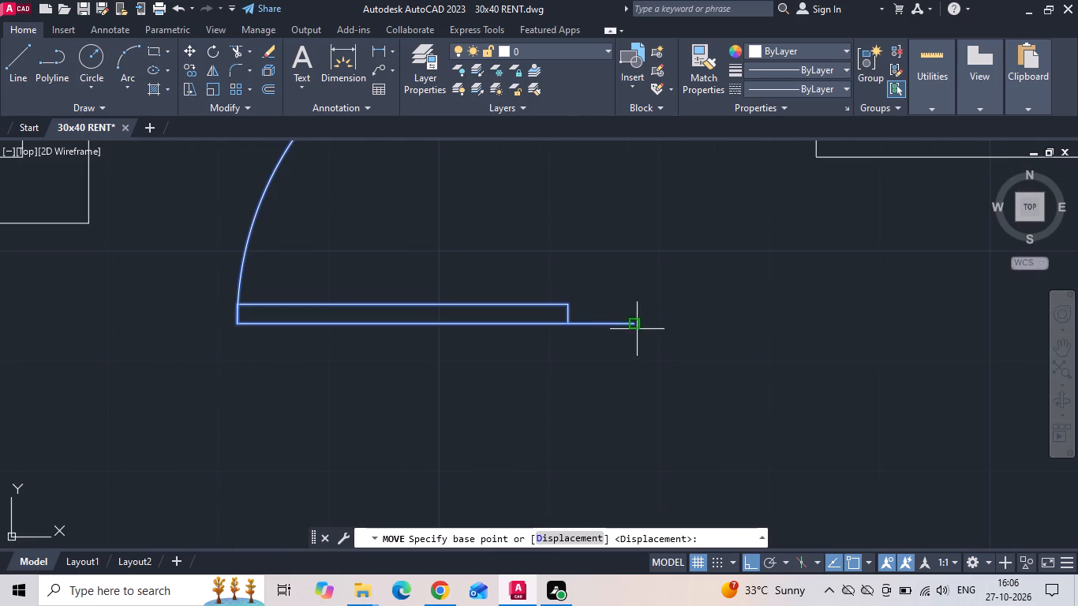
{"action": "scroll", "coordinate": [636, 328], "scroll_direction": "up", "scroll_amount": 2}
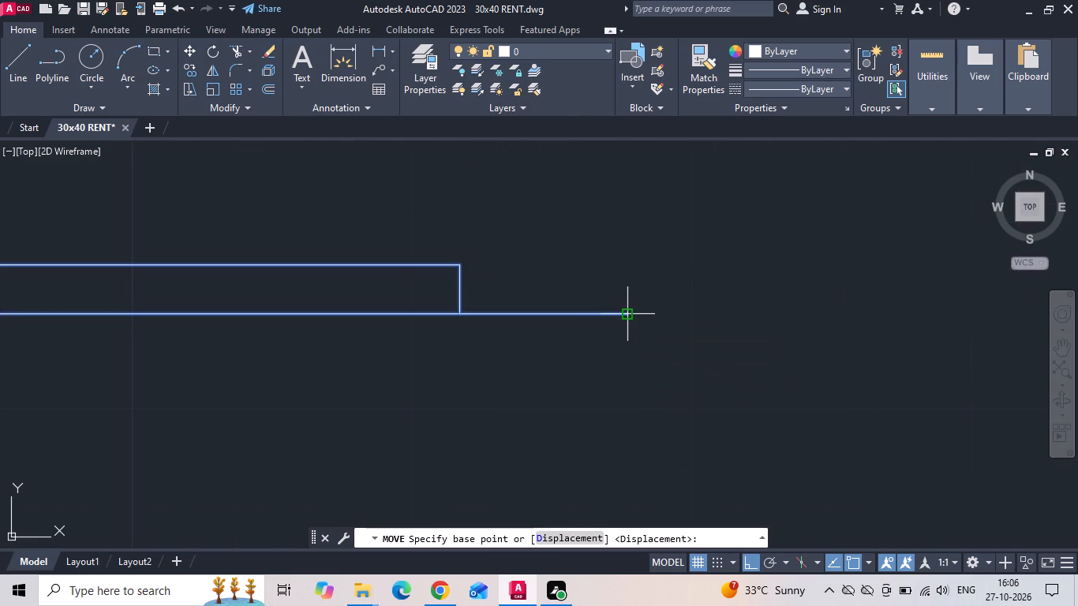
{"action": "left_click", "coordinate": [632, 317]}
{"action": "scroll", "coordinate": [631, 316], "scroll_direction": "down", "scroll_amount": 1}
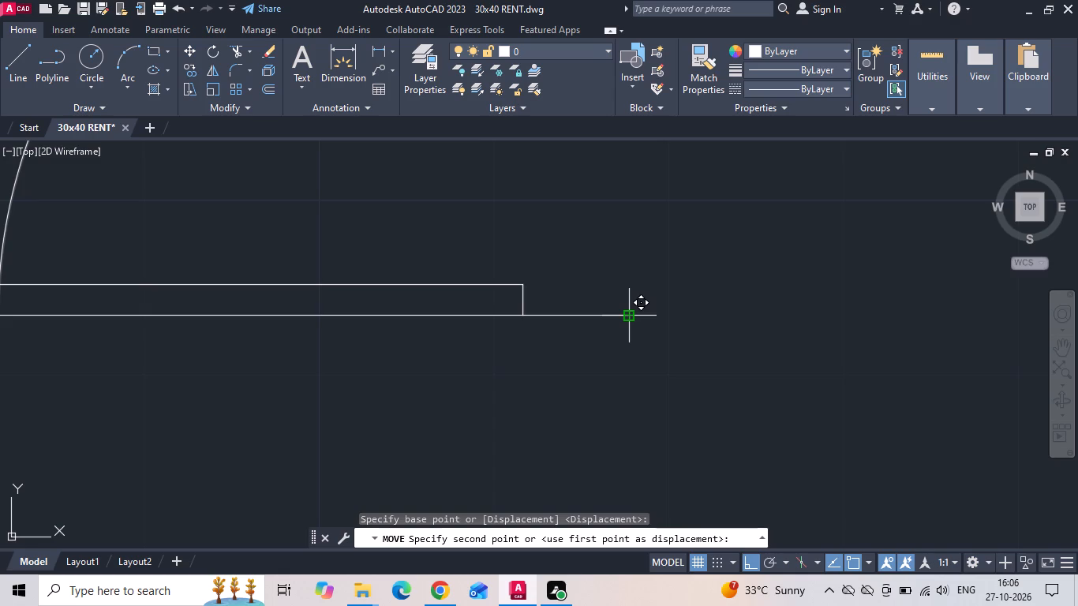
{"action": "scroll", "coordinate": [631, 316], "scroll_direction": "down", "scroll_amount": 2}
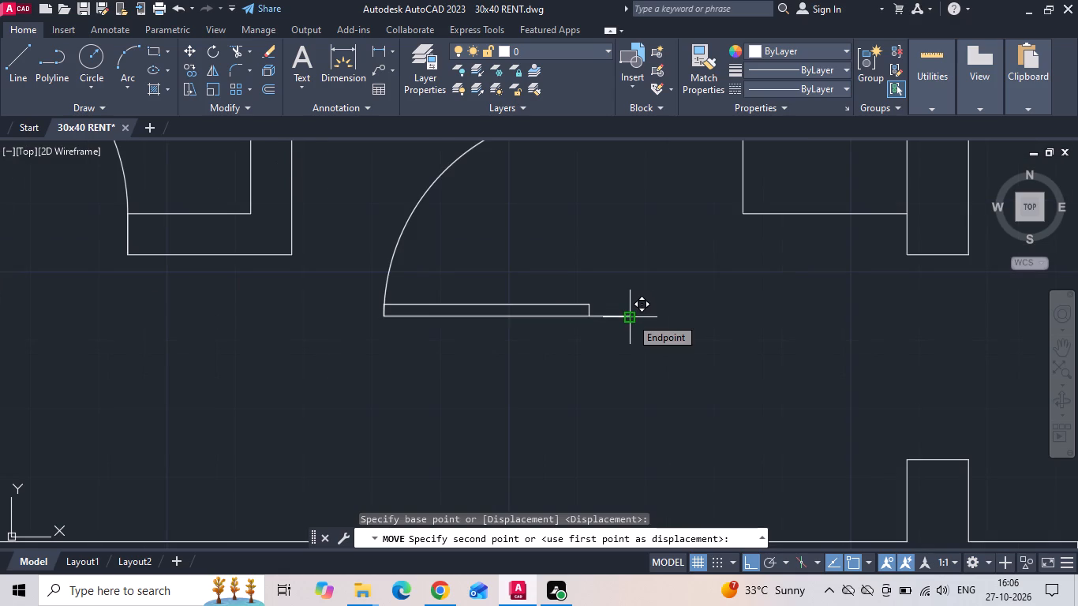
{"action": "scroll", "coordinate": [631, 317], "scroll_direction": "down", "scroll_amount": 1}
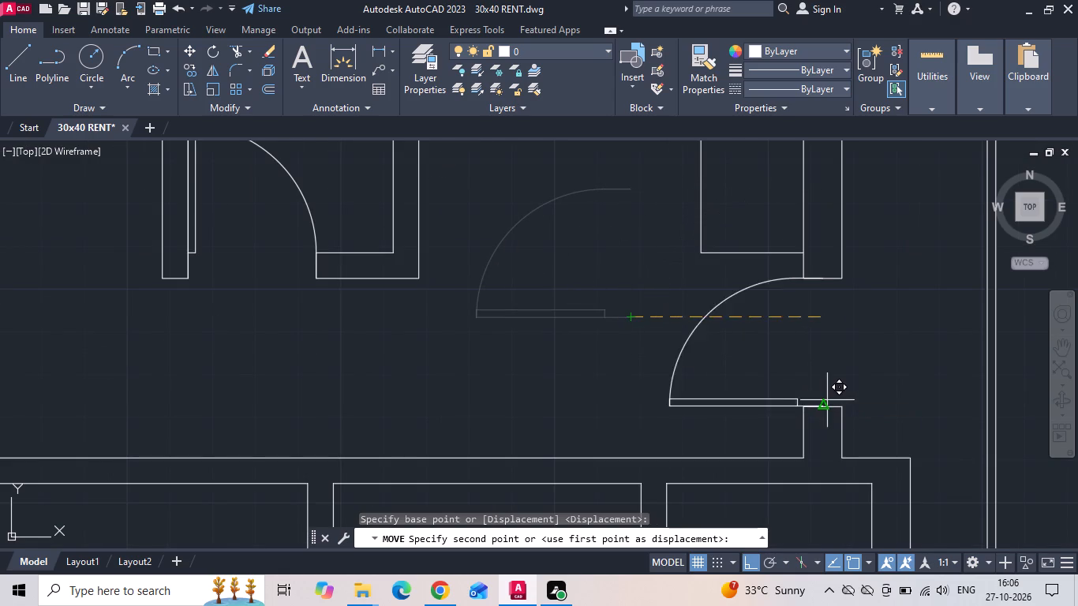
{"action": "left_click", "coordinate": [838, 406]}
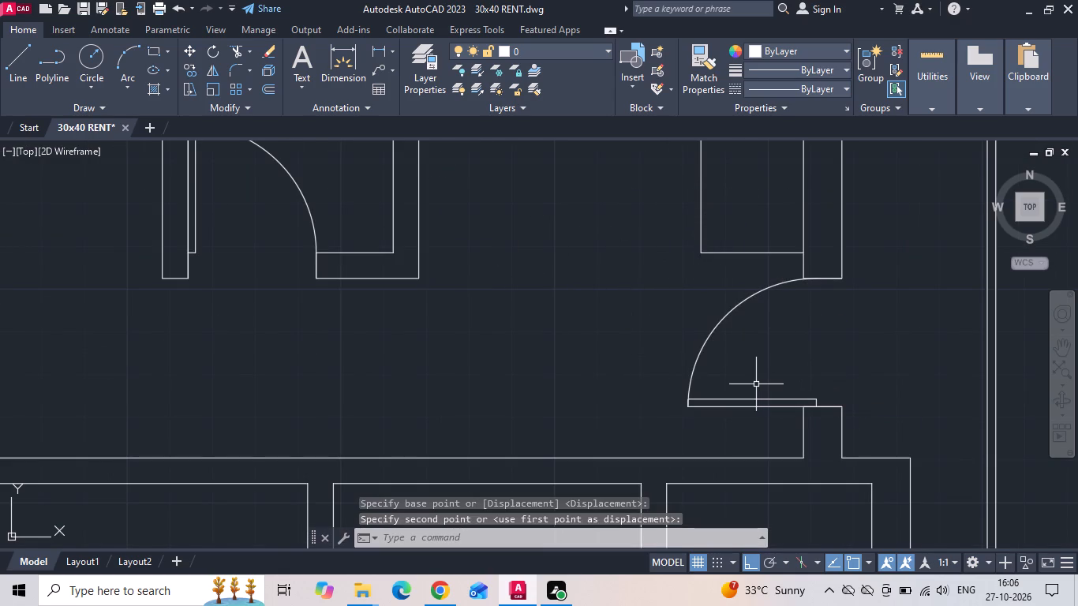
Save the drawing.
{"action": "scroll", "coordinate": [753, 387], "scroll_direction": "down", "scroll_amount": 3}
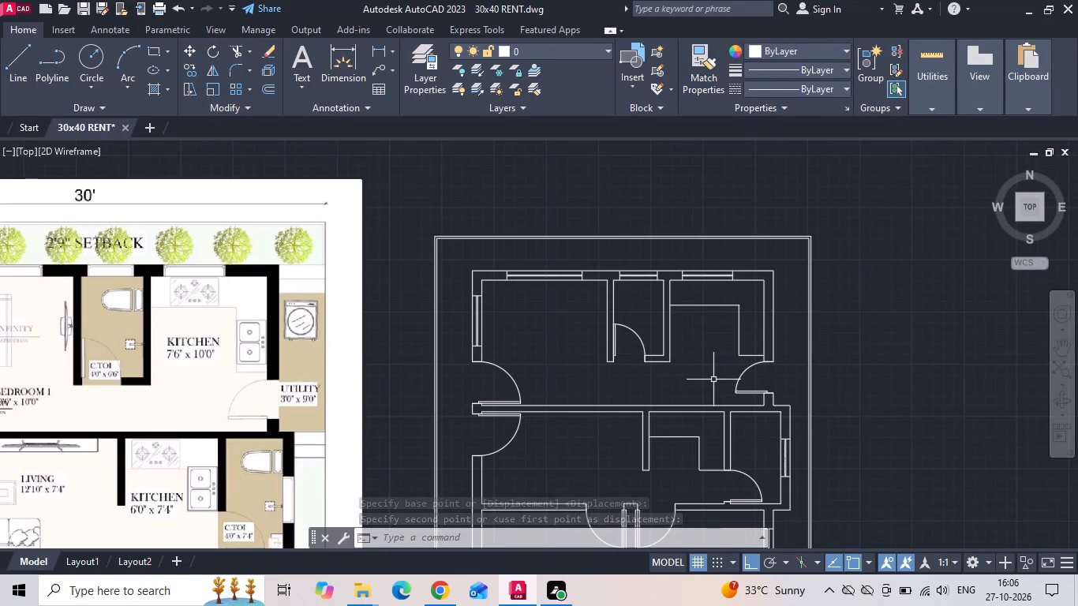
{"action": "middle_click_drag", "start_coordinate": [717, 363], "coordinate": [726, 350]}
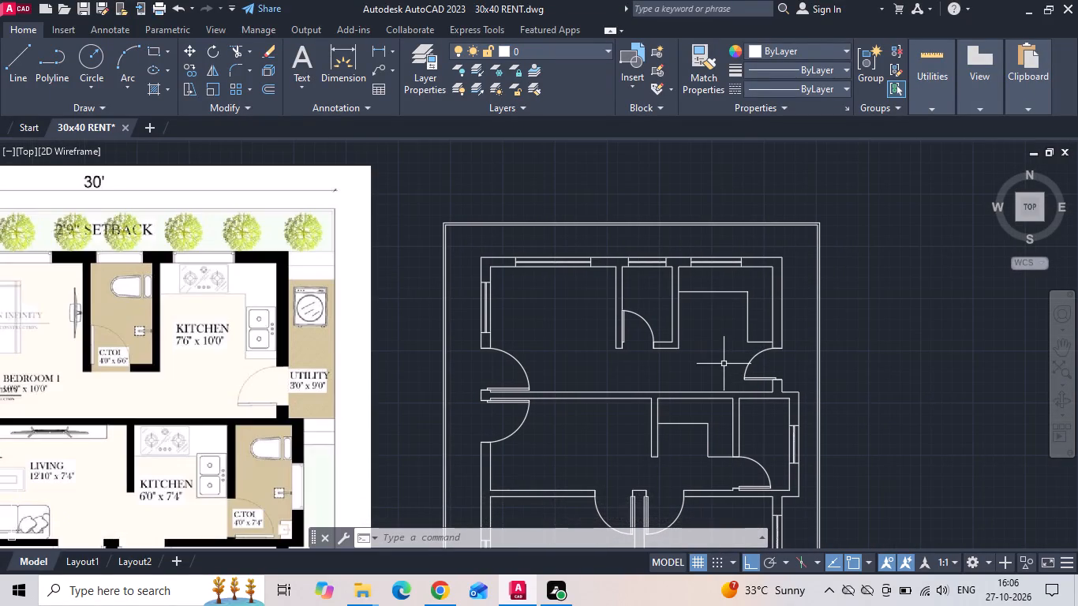
{"action": "middle_click_drag", "start_coordinate": [722, 361], "coordinate": [720, 289]}
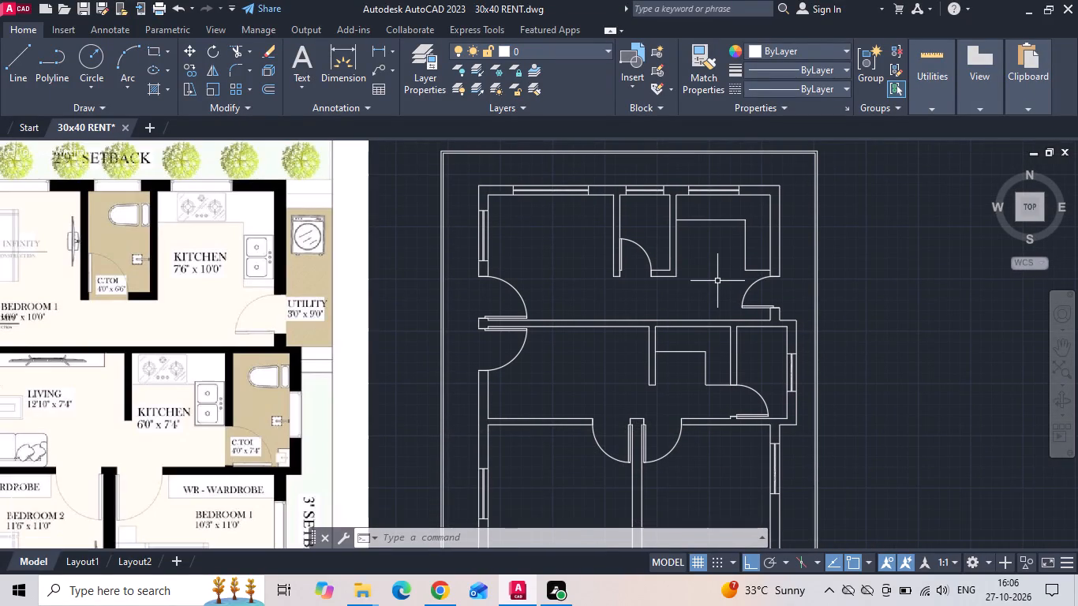
{"action": "key", "text": "ctrl+s"}
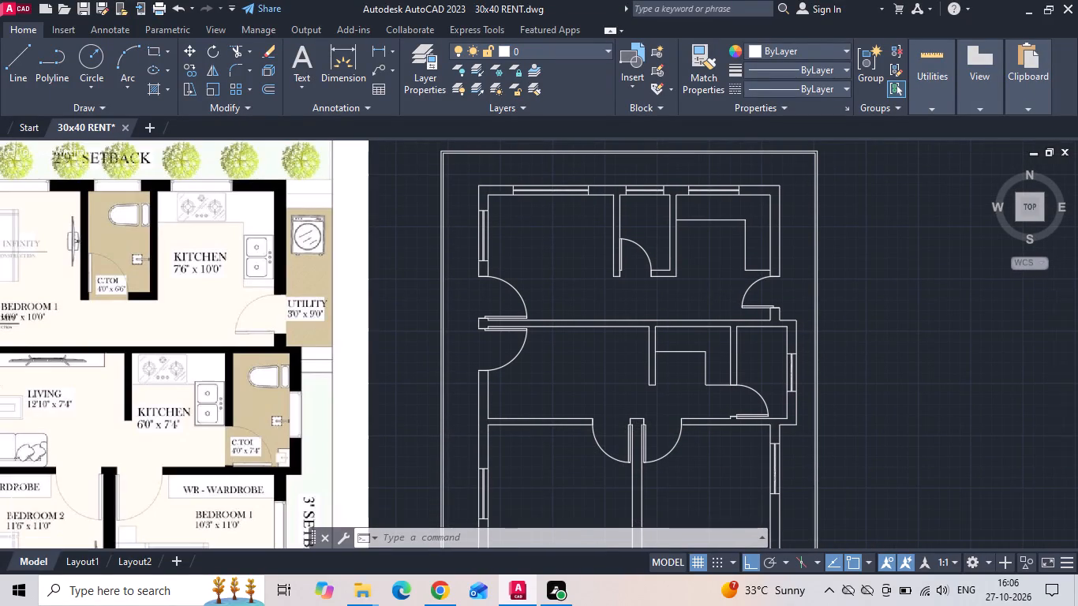
Start a multiline text box in the rear bedroom and set its text height to 8".
{"action": "key", "text": "m"}
{"action": "key", "text": "t"}
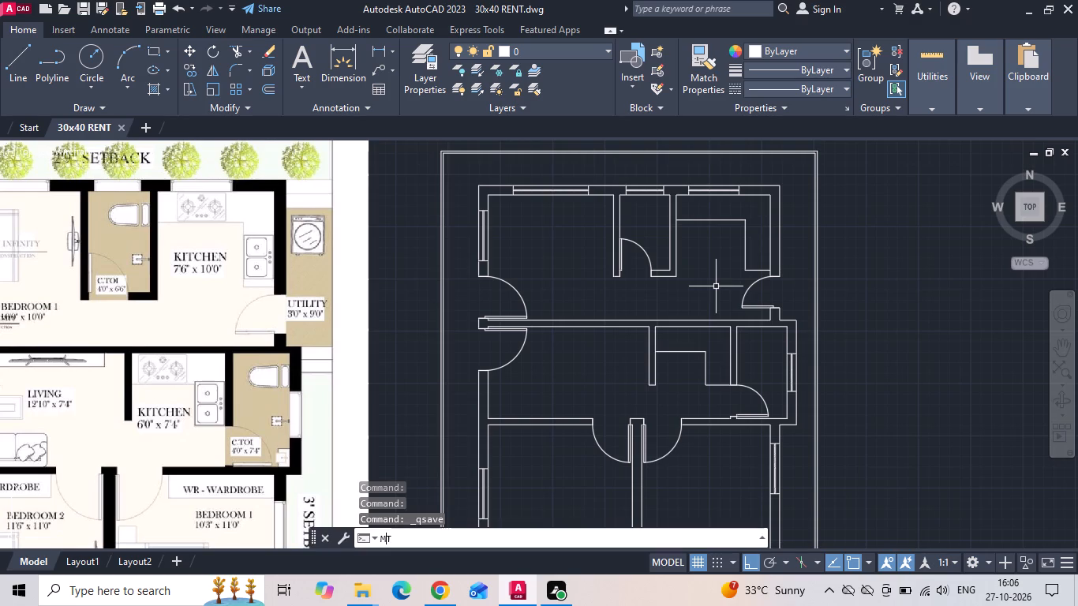
{"action": "type", "text": "EXT"}
{"action": "key", "text": "space"}
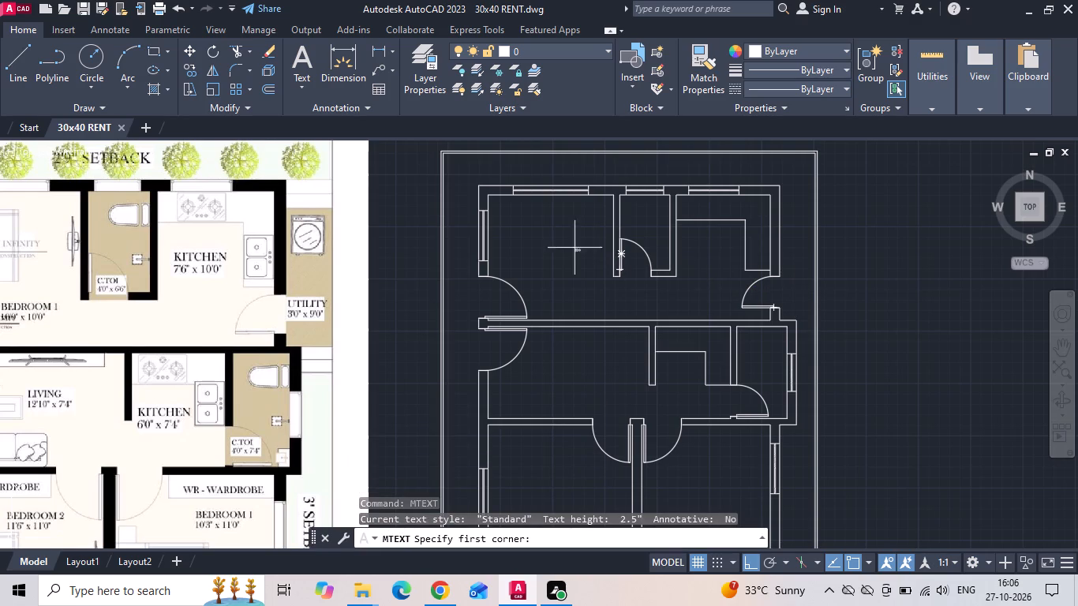
{"action": "left_click", "coordinate": [516, 234]}
{"action": "left_click", "coordinate": [601, 260]}
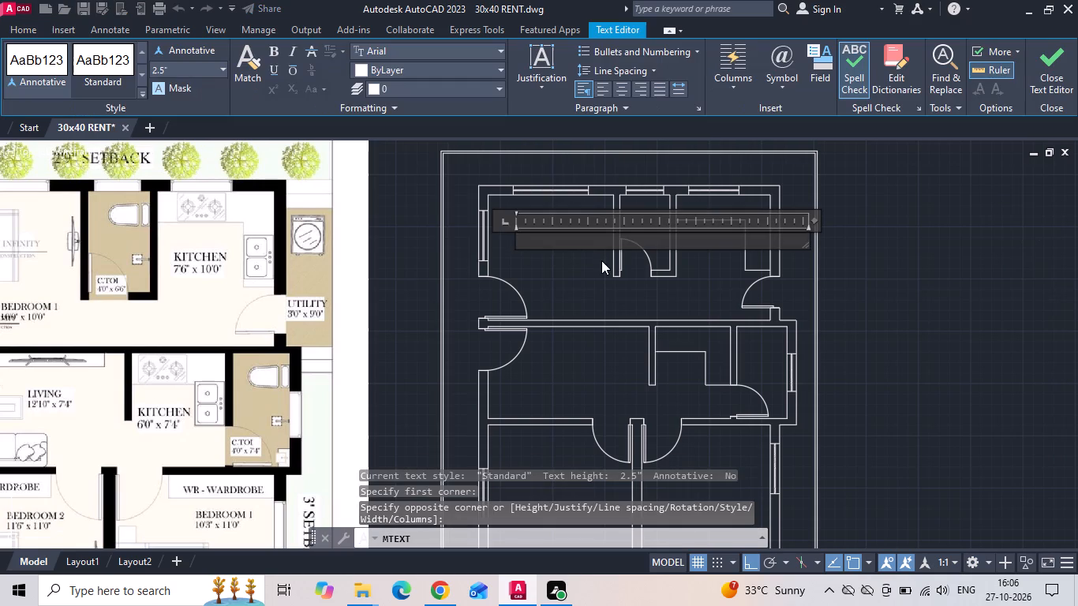
{"action": "middle_click_drag", "start_coordinate": [606, 271], "coordinate": [640, 312]}
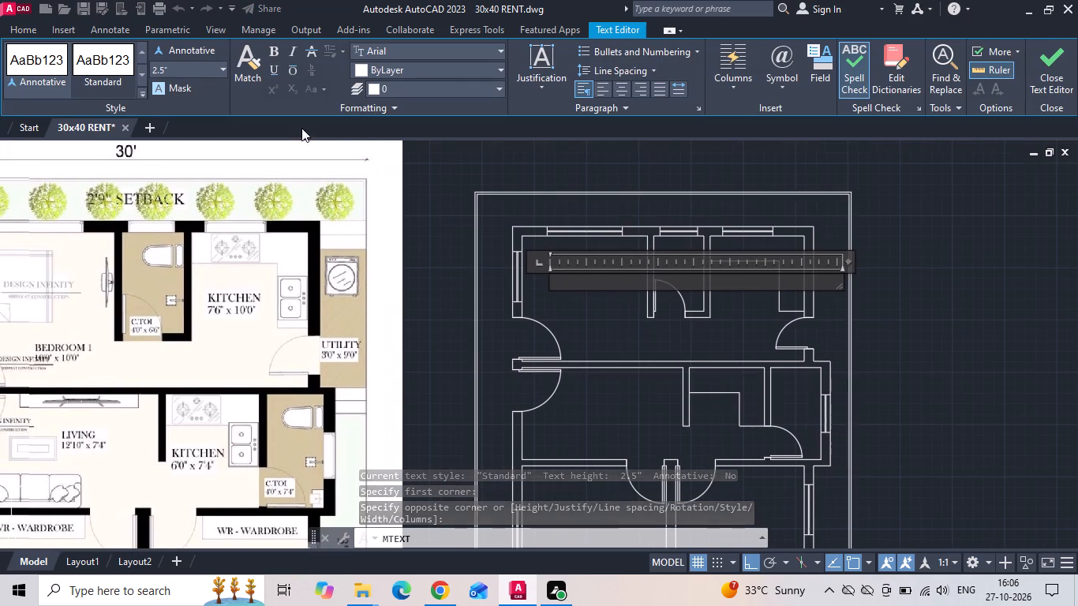
{"action": "left_click", "coordinate": [173, 72]}
{"action": "key", "text": "BackSpace"}
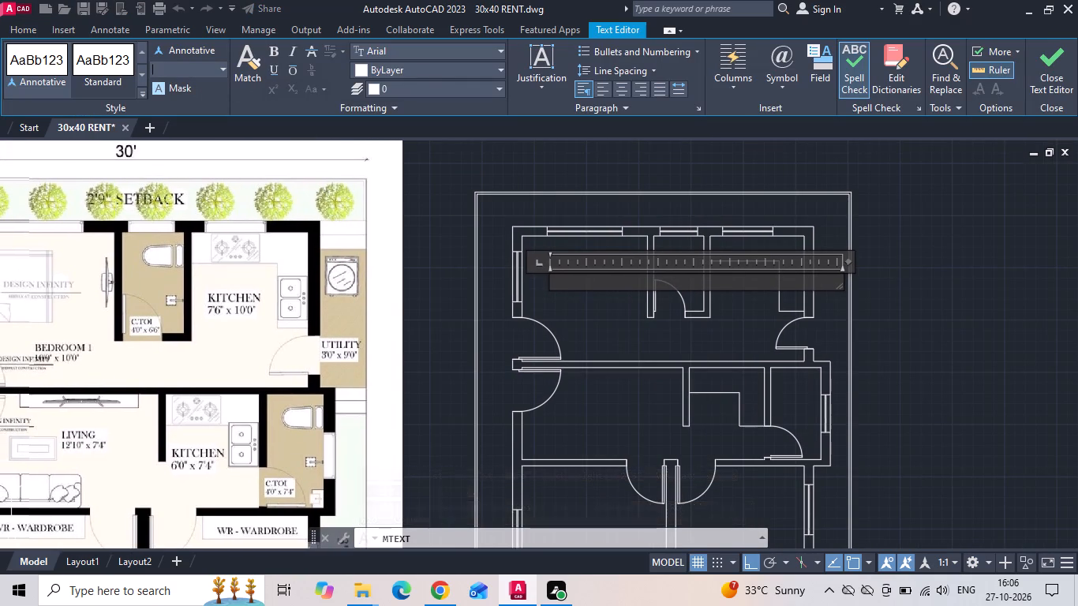
{"action": "type", "text": "8\""}
{"action": "key", "text": "Return"}
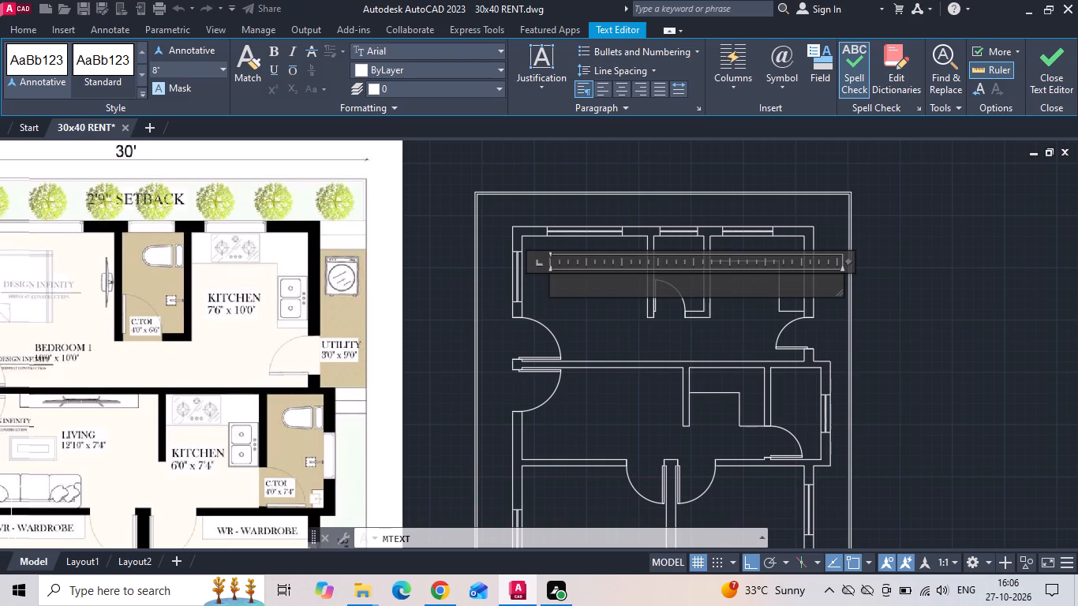
Set the font of the bedroom text to Times New Roman.
{"action": "left_click", "coordinate": [381, 50]}
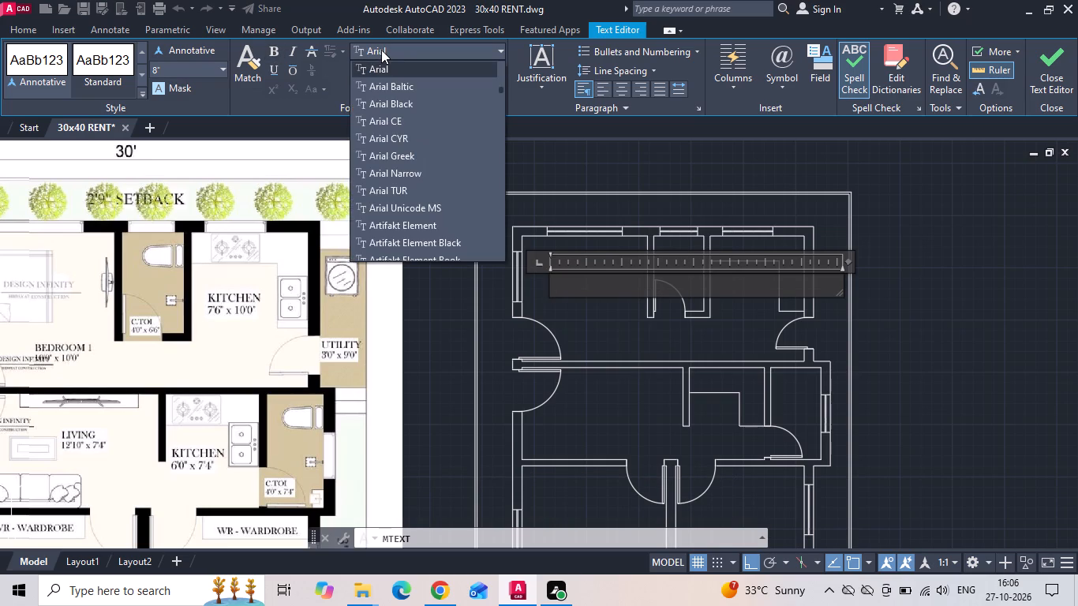
{"action": "scroll", "coordinate": [422, 116], "scroll_direction": "down", "scroll_amount": 17}
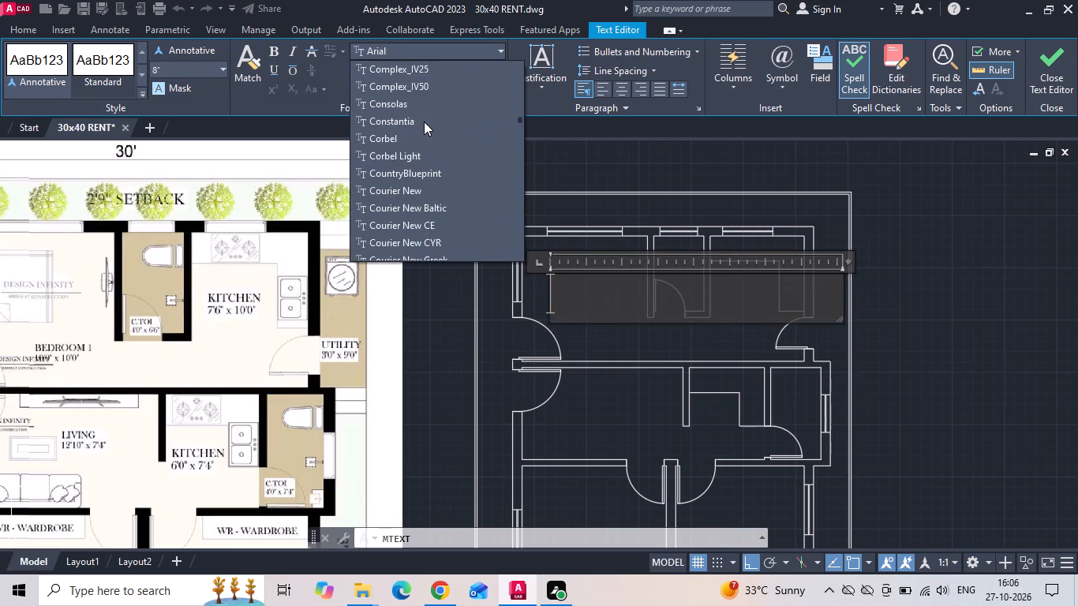
{"action": "scroll", "coordinate": [424, 122], "scroll_direction": "down", "scroll_amount": 18}
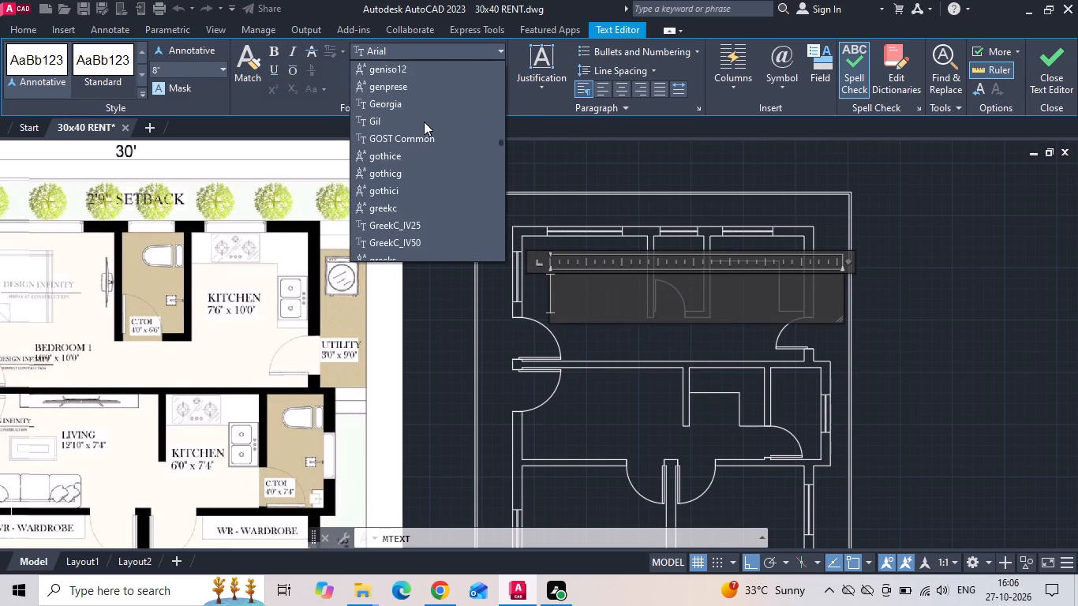
{"action": "scroll", "coordinate": [424, 122], "scroll_direction": "down", "scroll_amount": 8}
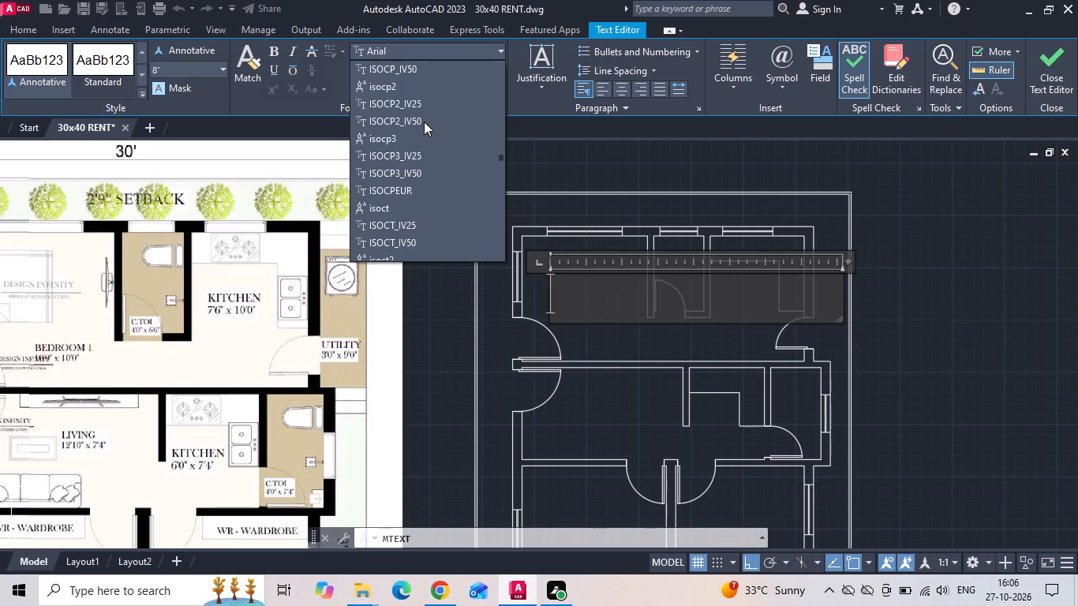
{"action": "scroll", "coordinate": [424, 122], "scroll_direction": "down", "scroll_amount": 15}
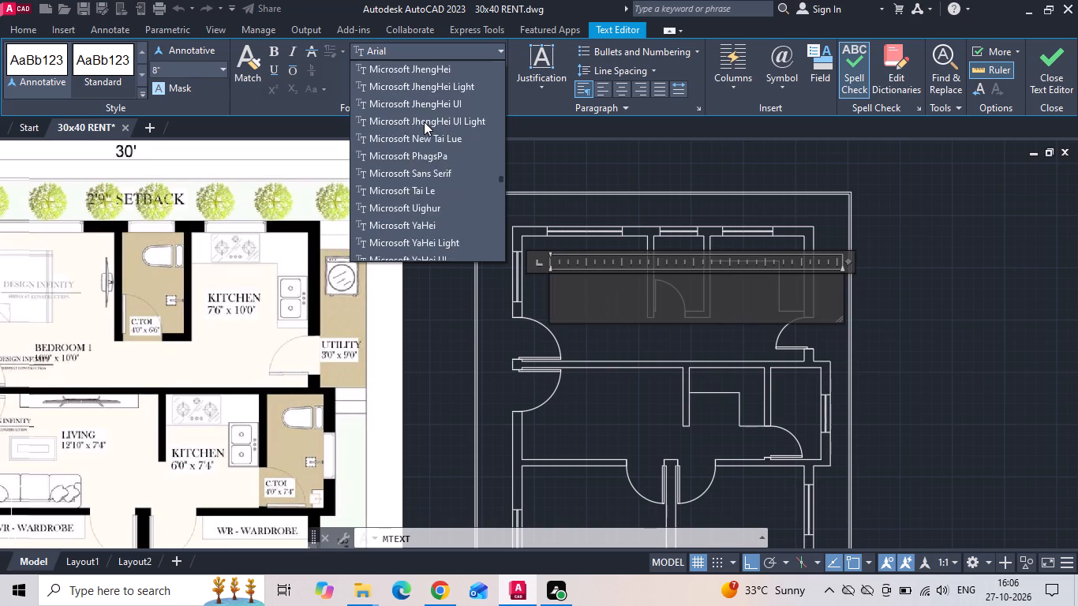
{"action": "scroll", "coordinate": [424, 122], "scroll_direction": "down", "scroll_amount": 15}
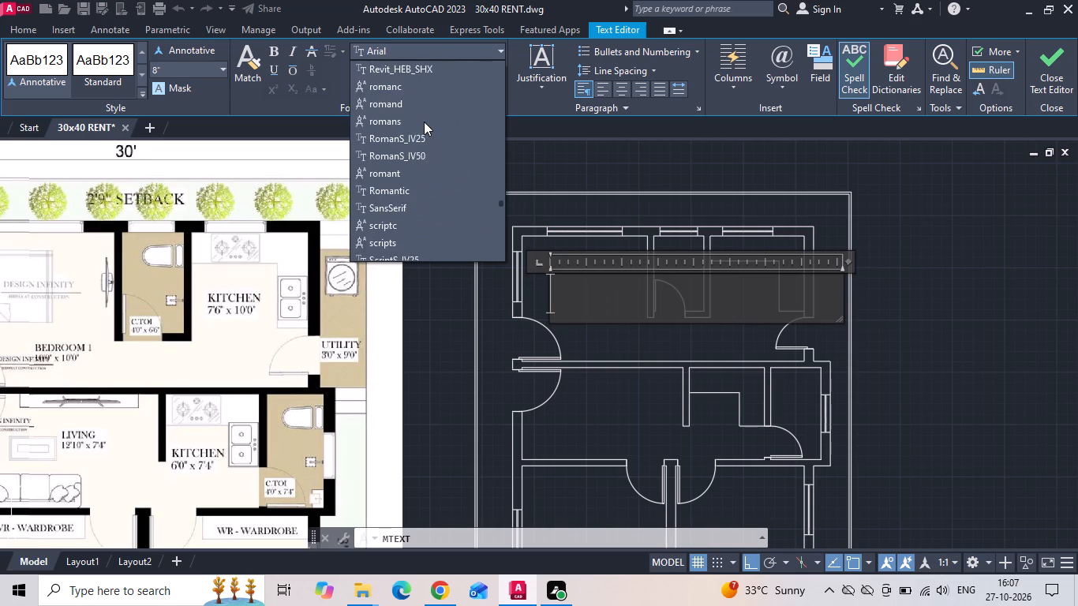
{"action": "scroll", "coordinate": [424, 122], "scroll_direction": "down", "scroll_amount": 9}
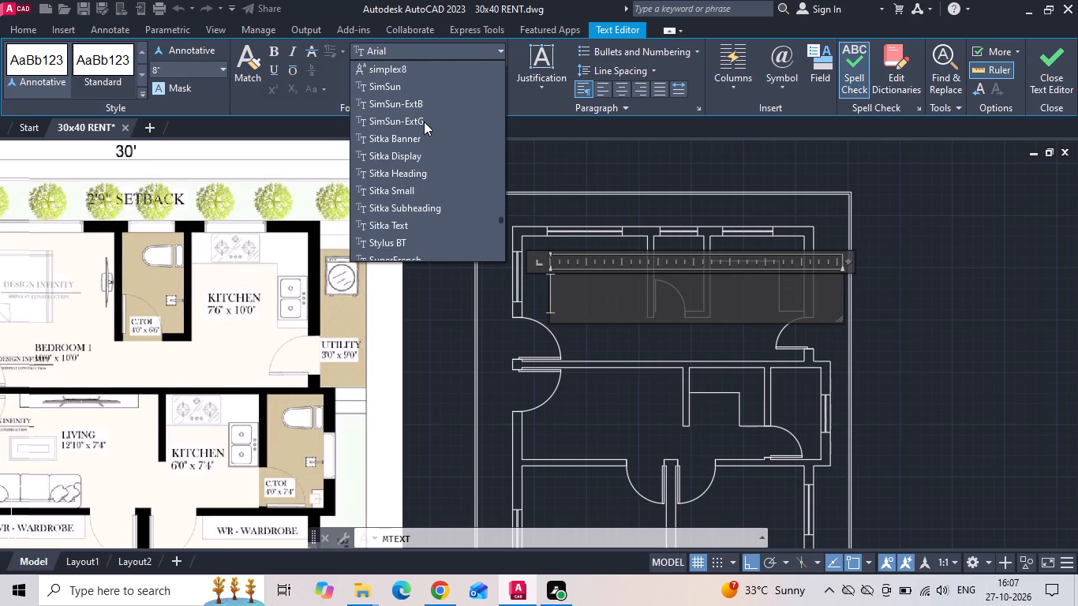
{"action": "scroll", "coordinate": [424, 122], "scroll_direction": "down", "scroll_amount": 11}
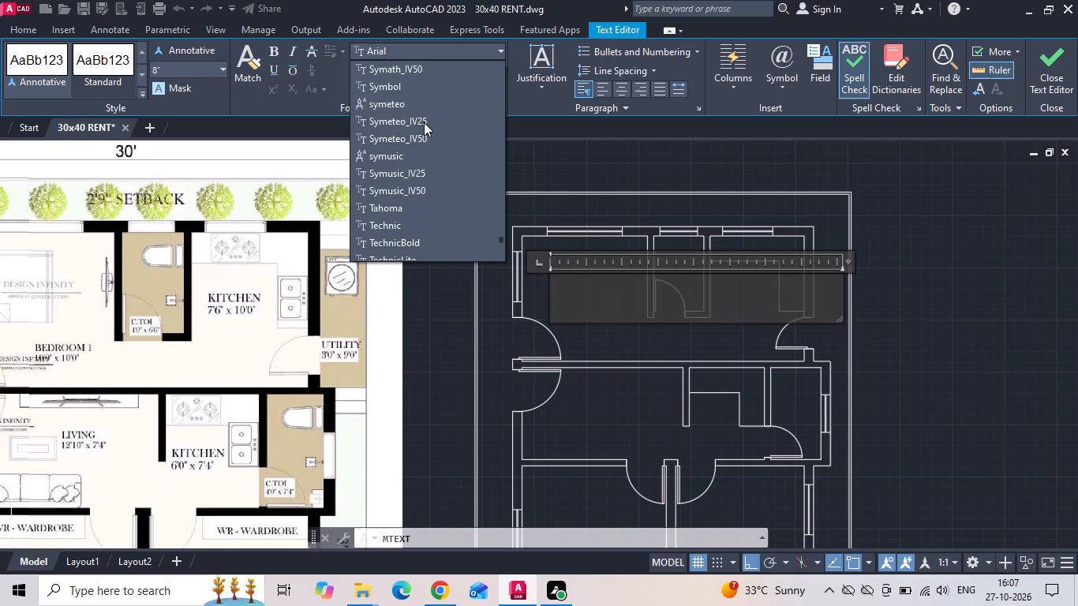
{"action": "scroll", "coordinate": [424, 122], "scroll_direction": "down", "scroll_amount": 4}
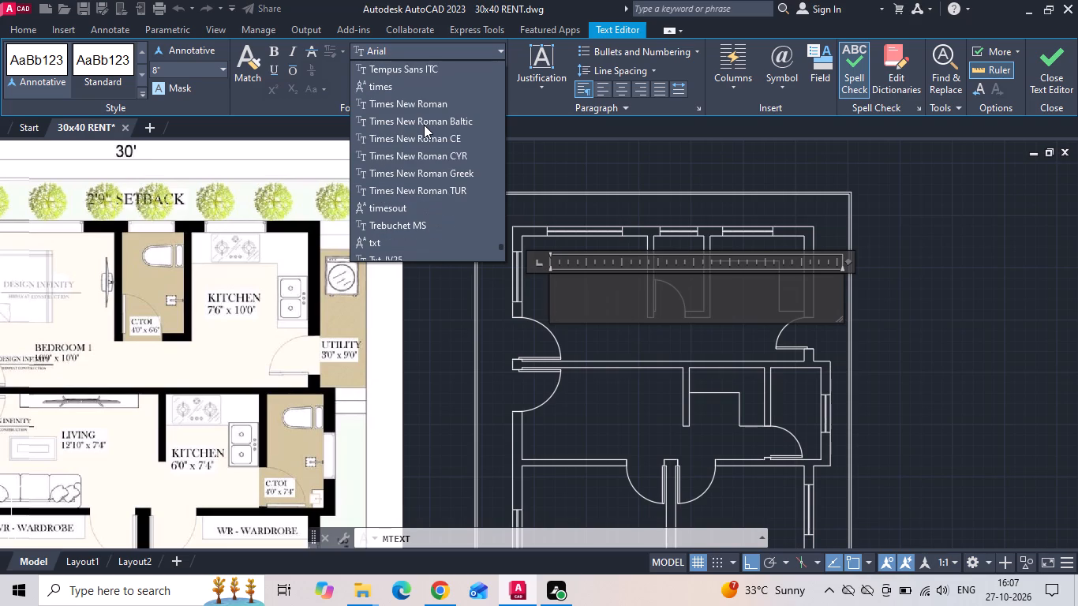
{"action": "left_click", "coordinate": [429, 107]}
Enter the rear bedroom label as BEDROOM with 10'0"X10'0" on the second line, and finish the text.
{"action": "middle_click_drag", "start_coordinate": [420, 306], "coordinate": [587, 347]}
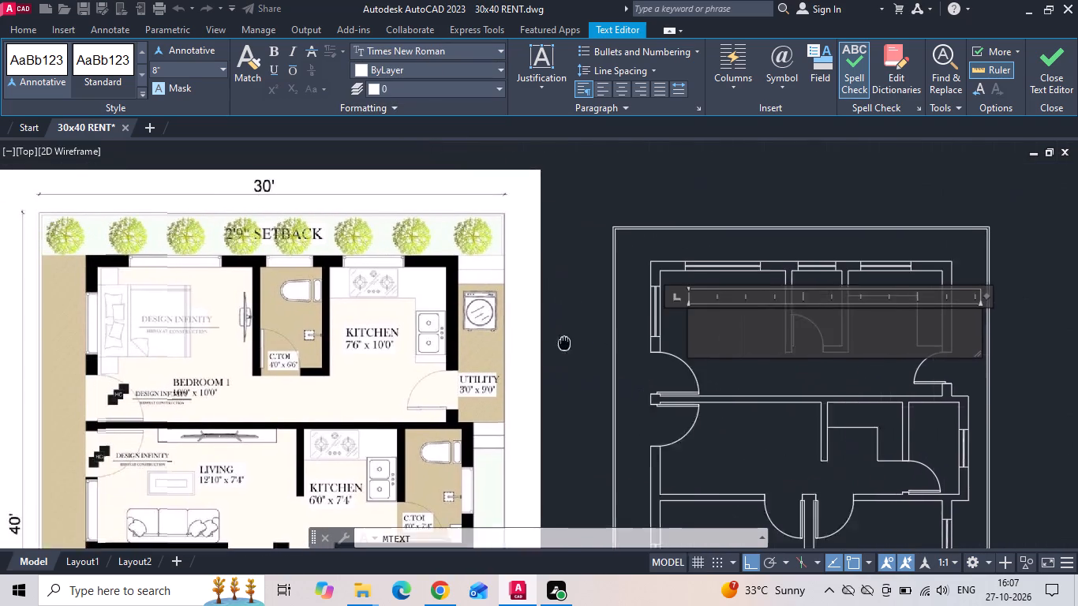
{"action": "middle_click_drag", "start_coordinate": [587, 347], "coordinate": [594, 347]}
{"action": "key", "text": "b"}
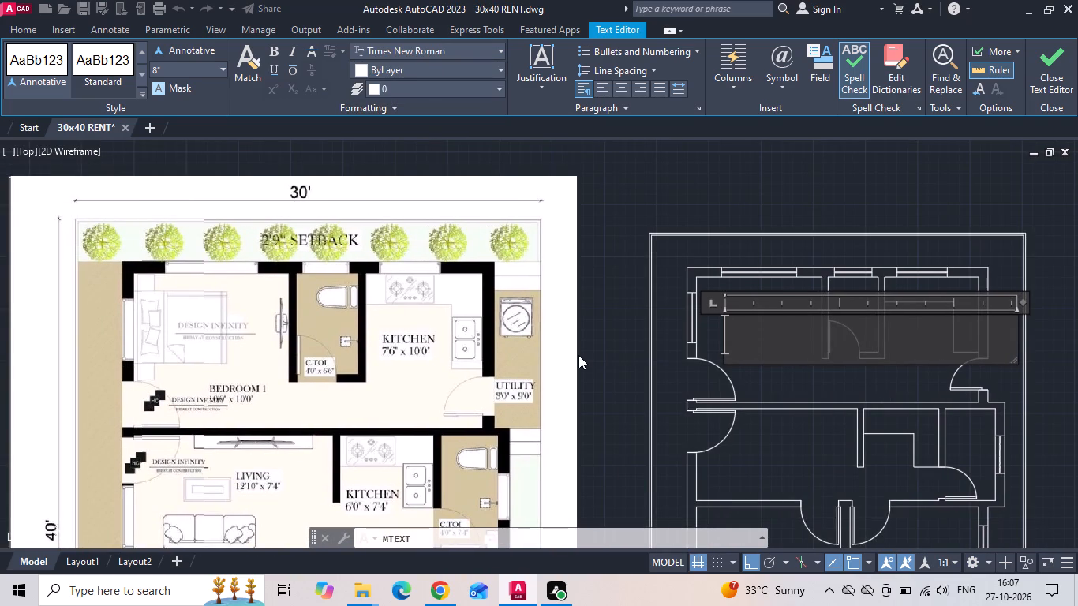
{"action": "type", "text": "EDROO"}
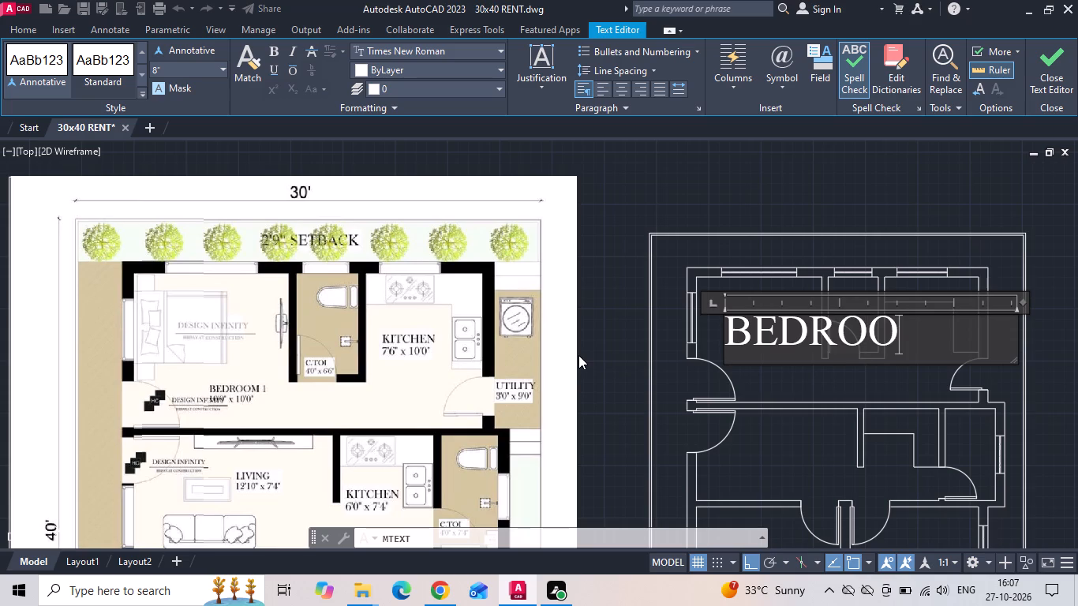
{"action": "key", "text": "m"}
{"action": "key", "text": "Return"}
{"action": "key", "text": "1"}
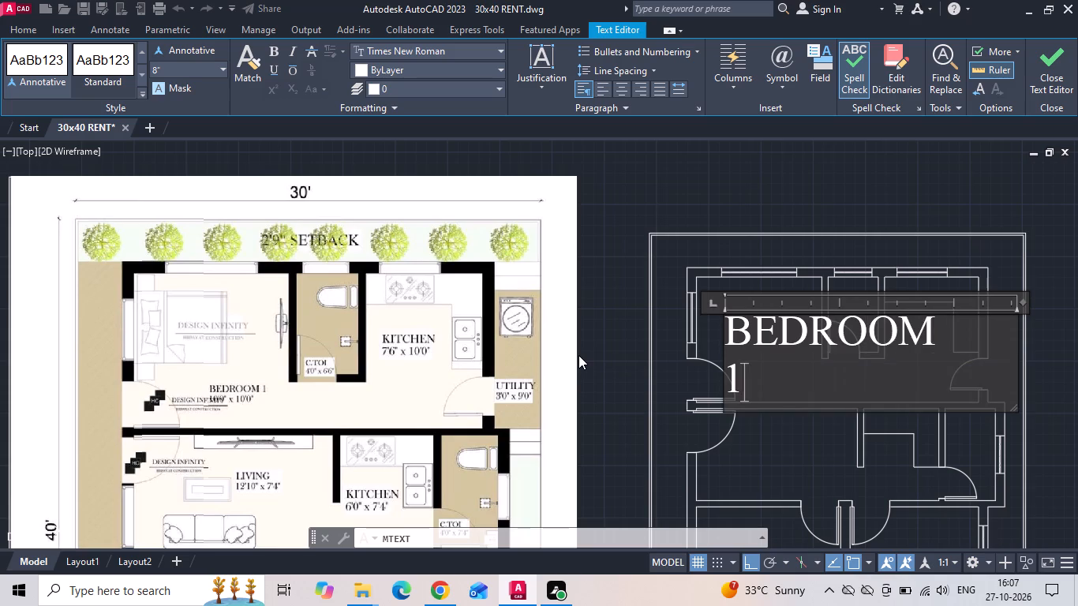
{"action": "type", "text": "0'0\"X10'0\""}
{"action": "key", "text": "Return"}
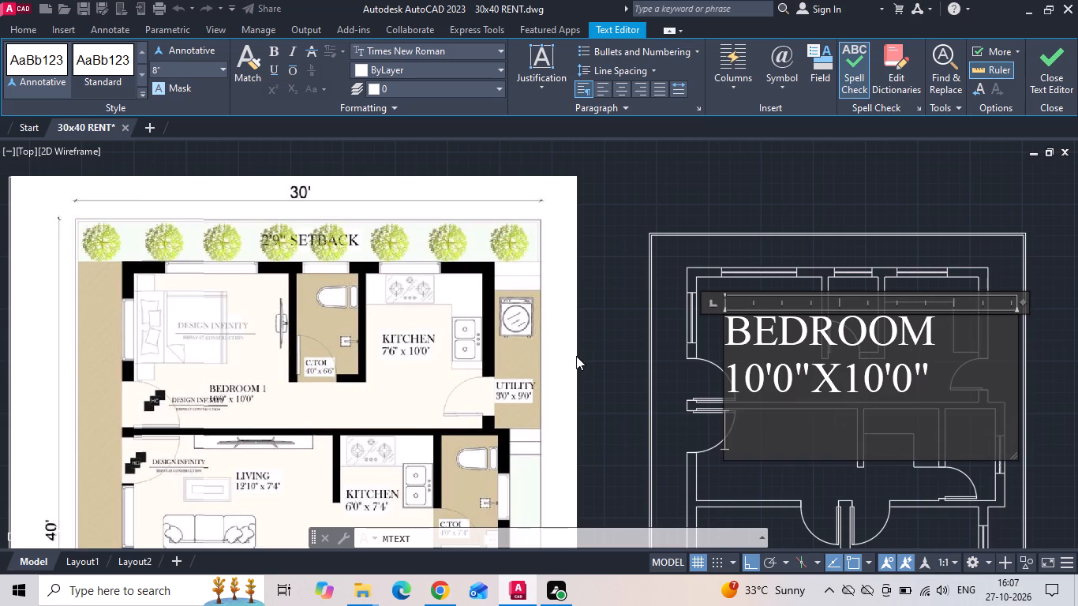
{"action": "left_click", "coordinate": [723, 189]}
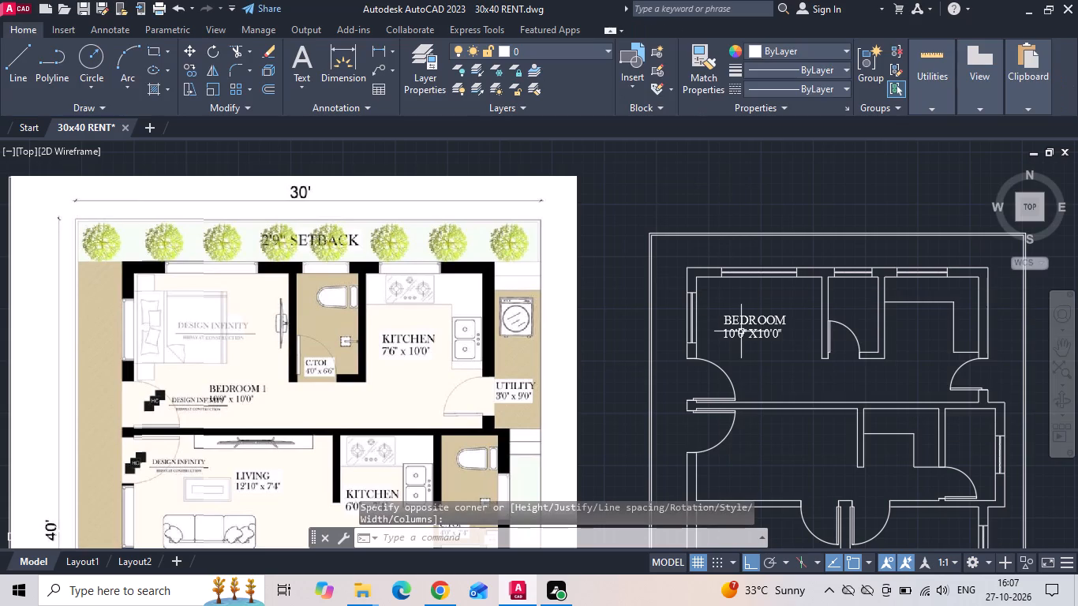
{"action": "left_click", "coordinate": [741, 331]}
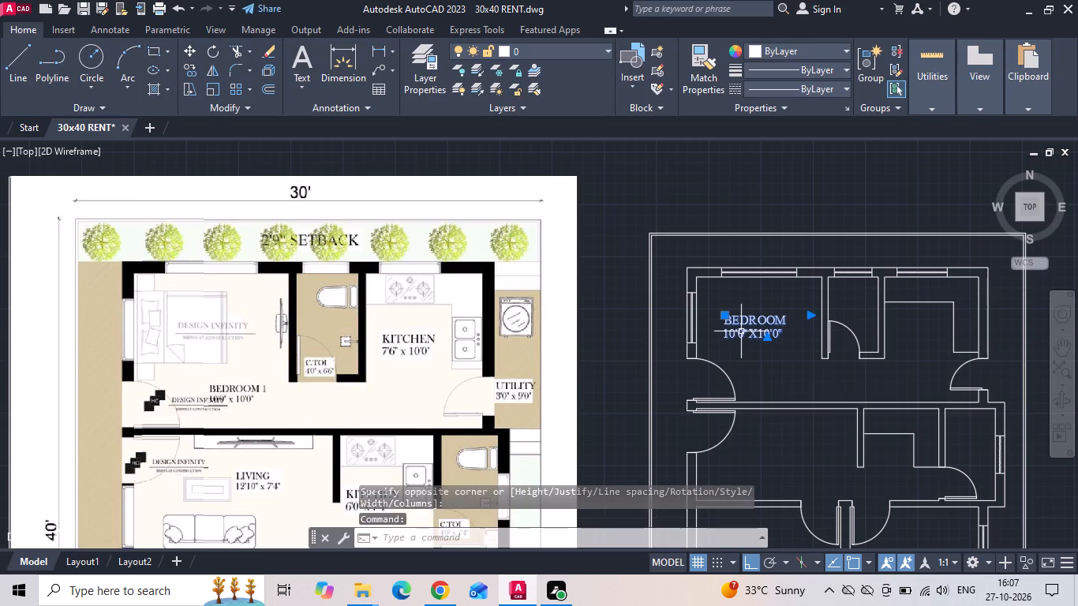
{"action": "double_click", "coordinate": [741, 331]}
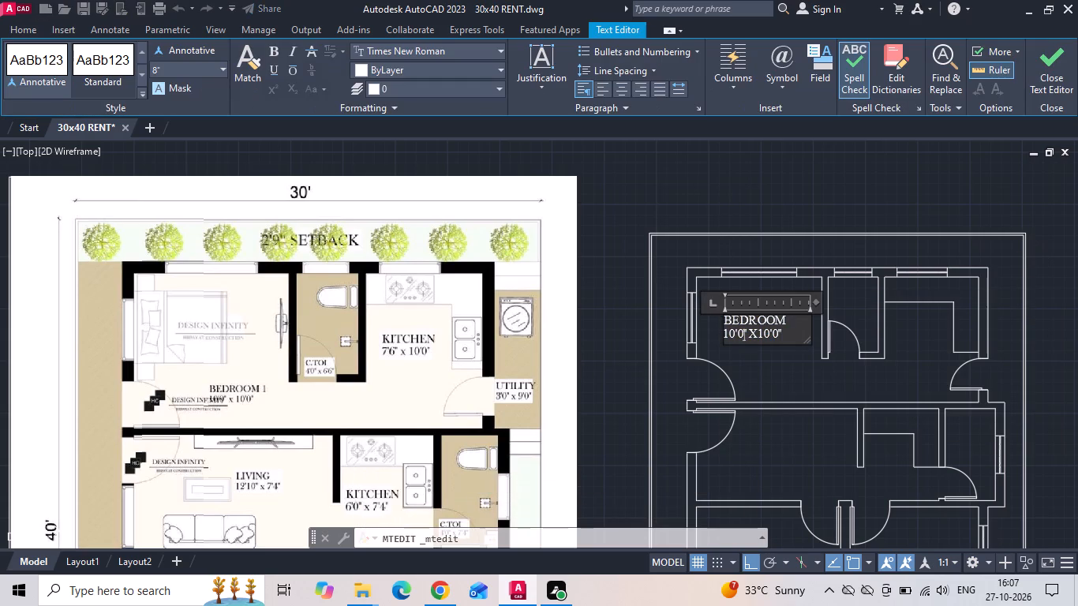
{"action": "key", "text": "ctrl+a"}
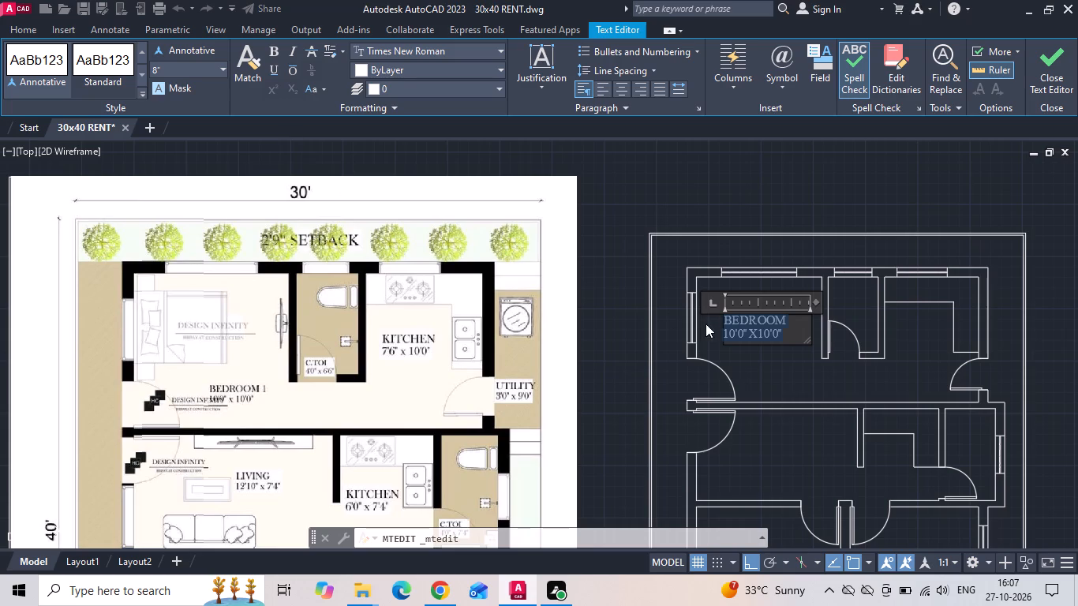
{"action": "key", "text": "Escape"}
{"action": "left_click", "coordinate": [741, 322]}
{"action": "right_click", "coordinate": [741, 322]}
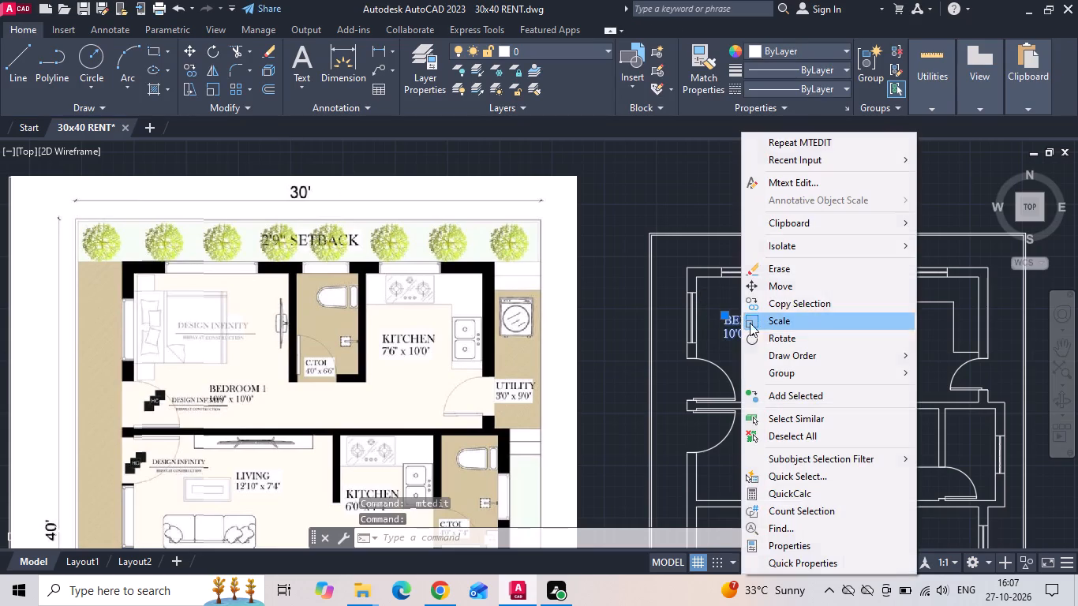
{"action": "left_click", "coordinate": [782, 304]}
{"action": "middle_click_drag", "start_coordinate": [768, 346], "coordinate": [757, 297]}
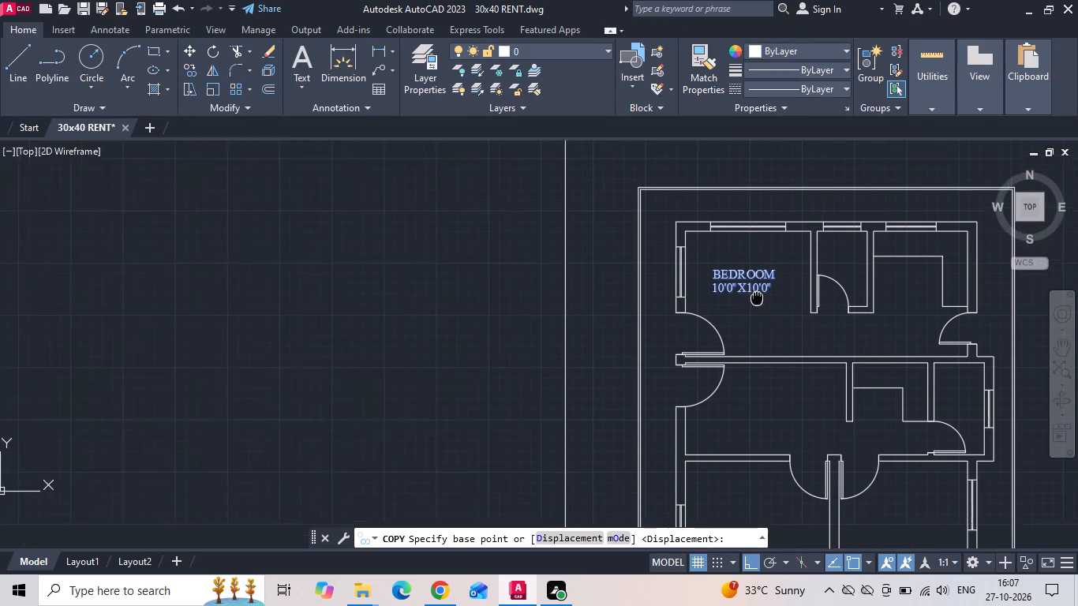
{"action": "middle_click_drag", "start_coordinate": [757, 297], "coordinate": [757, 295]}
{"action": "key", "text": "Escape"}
Move the rear bedroom label about 7" down, and shift it slightly sideways towards the toilet.
{"action": "left_click", "coordinate": [758, 285]}
{"action": "right_click", "coordinate": [758, 285]}
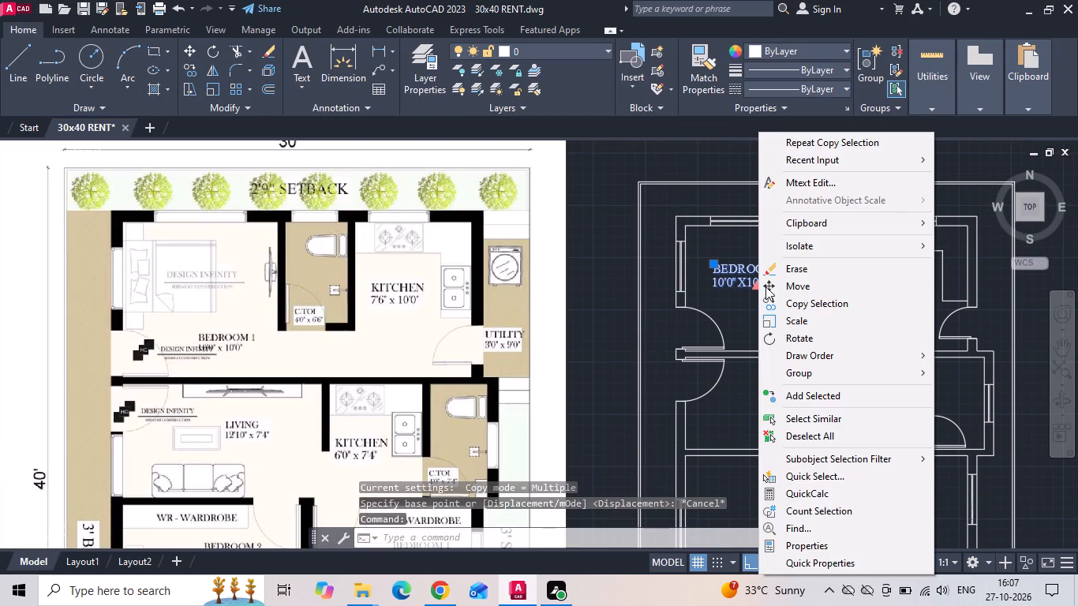
{"action": "left_click", "coordinate": [786, 286]}
{"action": "scroll", "coordinate": [786, 286], "scroll_direction": "up", "scroll_amount": 1}
{"action": "left_click", "coordinate": [786, 298]}
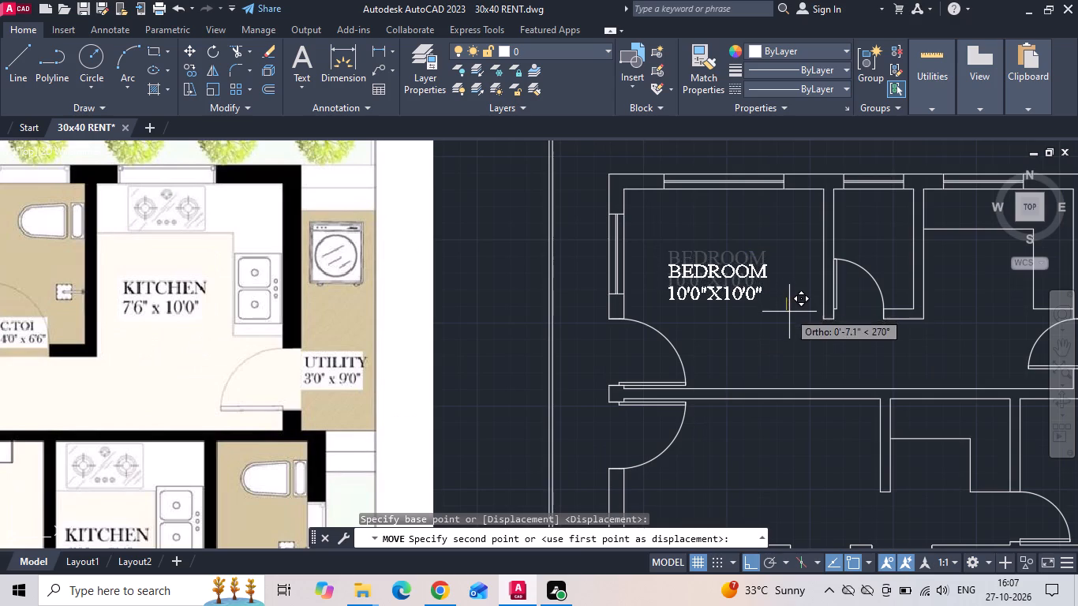
{"action": "left_click", "coordinate": [789, 312]}
{"action": "left_click", "coordinate": [753, 309]}
{"action": "left_click", "coordinate": [715, 258]}
{"action": "right_click", "coordinate": [714, 257]}
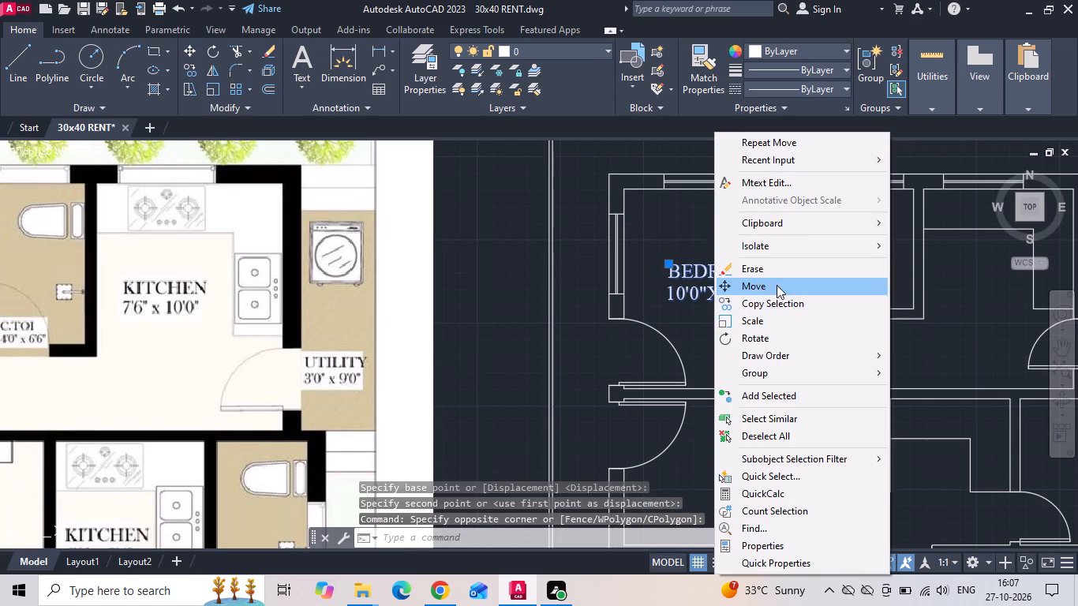
{"action": "left_click", "coordinate": [777, 285]}
{"action": "left_click", "coordinate": [772, 361]}
{"action": "left_click", "coordinate": [776, 362]}
Copy the rear bedroom label straight down into the living room and the front bedroom below it.
{"action": "left_click", "coordinate": [734, 284]}
{"action": "left_click", "coordinate": [727, 267]}
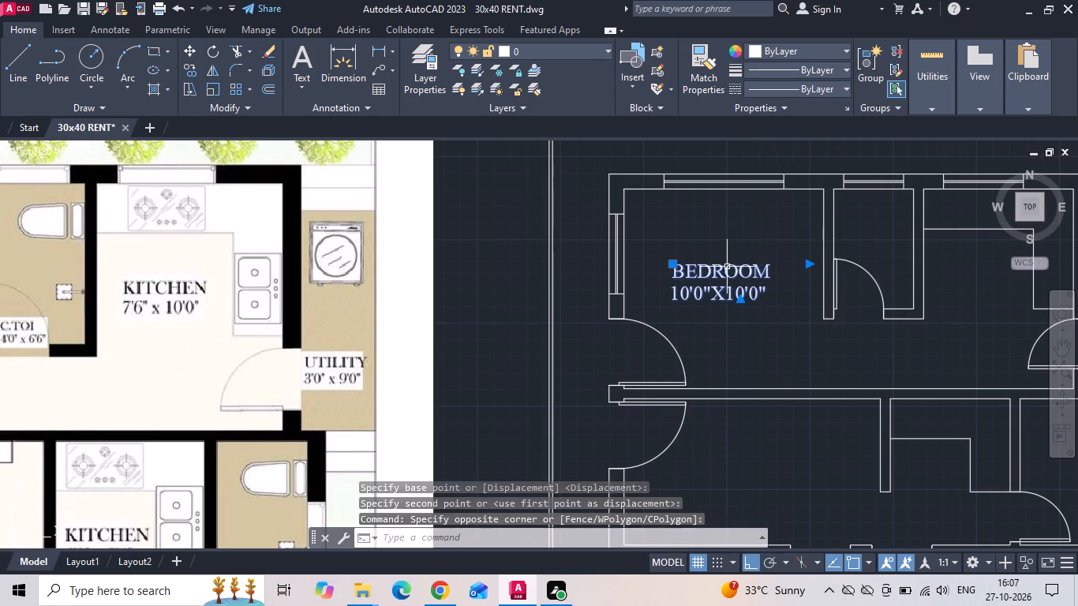
{"action": "right_click", "coordinate": [727, 265]}
{"action": "left_click", "coordinate": [749, 306]}
{"action": "left_click_drag", "start_coordinate": [732, 286], "coordinate": [729, 324]}
{"action": "middle_click_drag", "start_coordinate": [729, 406], "coordinate": [714, 196]}
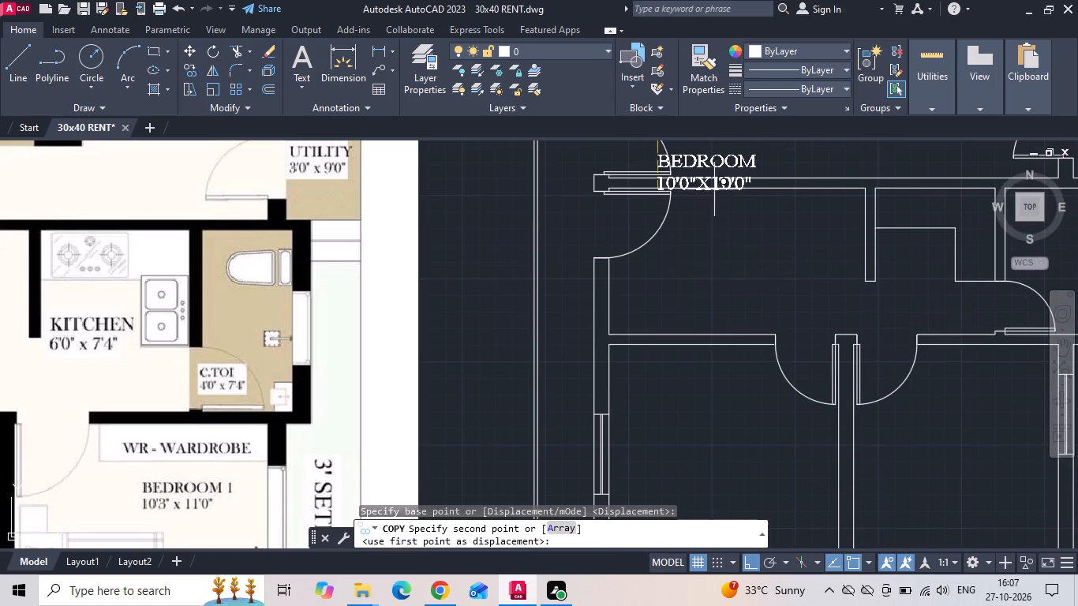
{"action": "left_click", "coordinate": [720, 282]}
{"action": "middle_click_drag", "start_coordinate": [694, 438], "coordinate": [691, 421]}
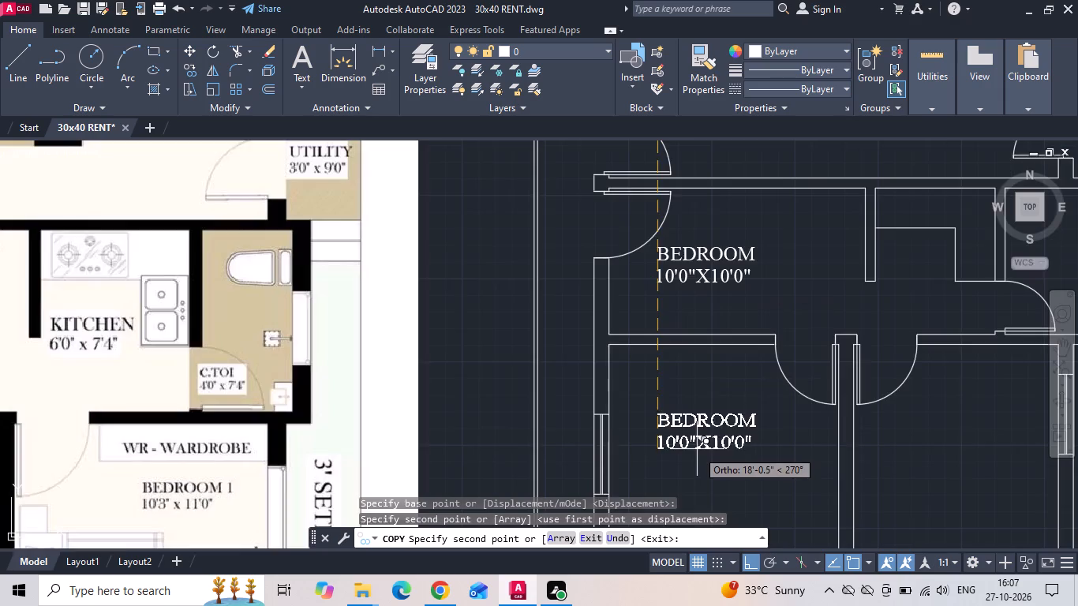
{"action": "middle_click_drag", "start_coordinate": [691, 421], "coordinate": [691, 313]}
{"action": "left_click", "coordinate": [693, 350]}
{"action": "key", "text": "Escape"}
Copy the front bedroom label horizontally into the adjacent front bedroom beside the staircase side.
{"action": "left_click", "coordinate": [691, 339]}
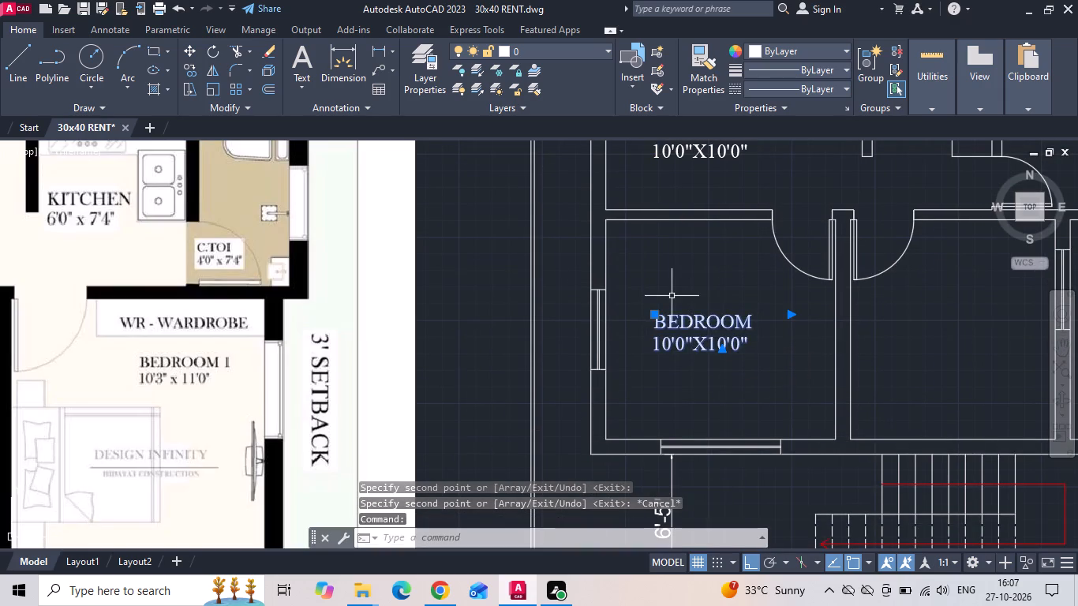
{"action": "right_click", "coordinate": [668, 289]}
{"action": "left_click", "coordinate": [717, 297]}
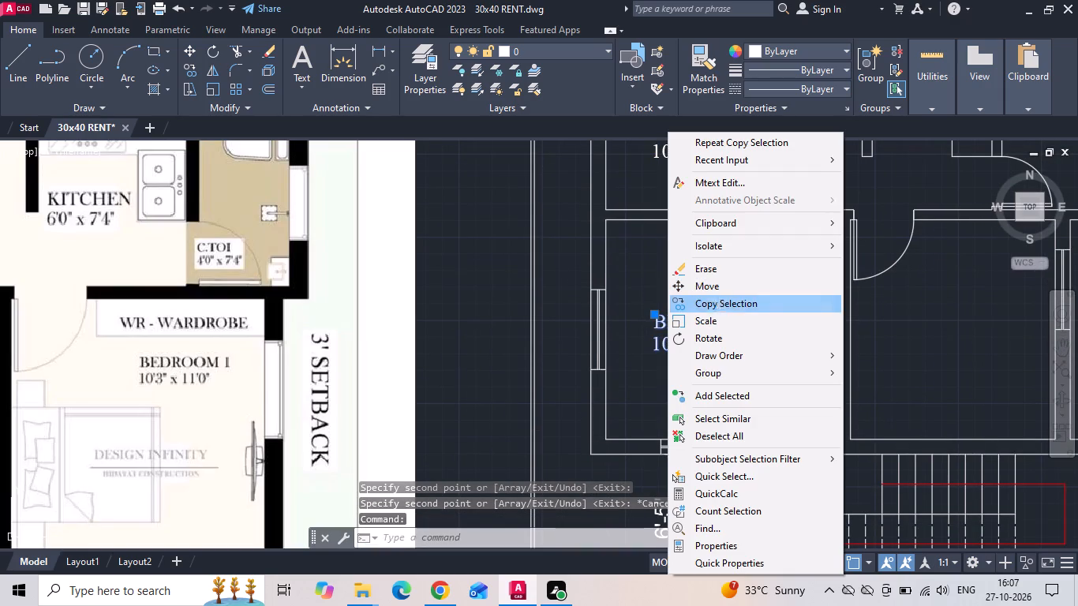
{"action": "left_click", "coordinate": [706, 331]}
{"action": "middle_click_drag", "start_coordinate": [906, 322], "coordinate": [678, 325]}
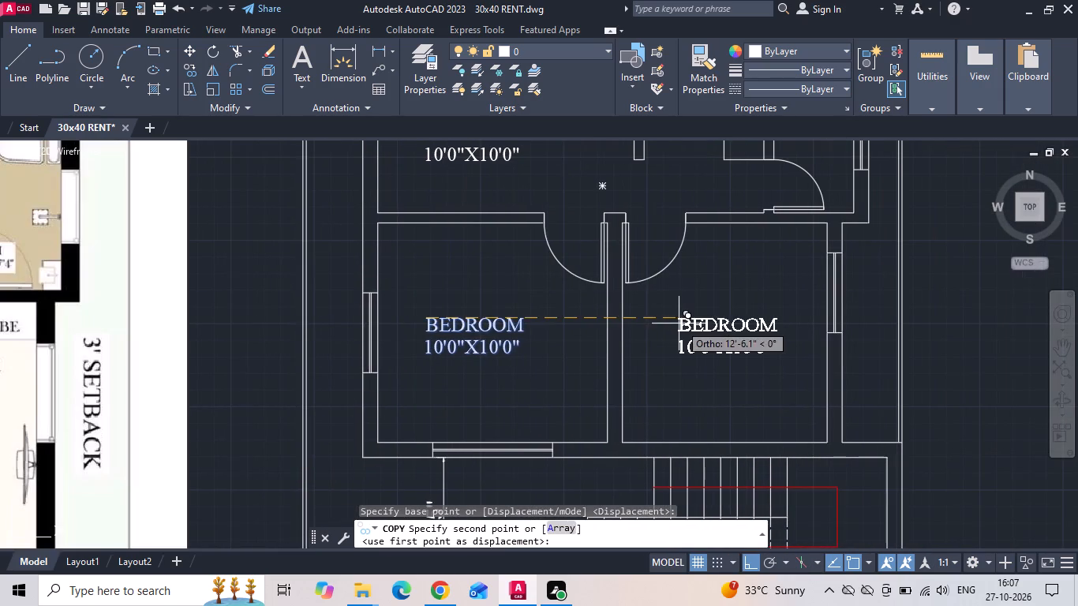
{"action": "scroll", "coordinate": [682, 323], "scroll_direction": "up", "scroll_amount": 1}
{"action": "left_click", "coordinate": [668, 312]}
{"action": "scroll", "coordinate": [705, 323], "scroll_direction": "down", "scroll_amount": 2}
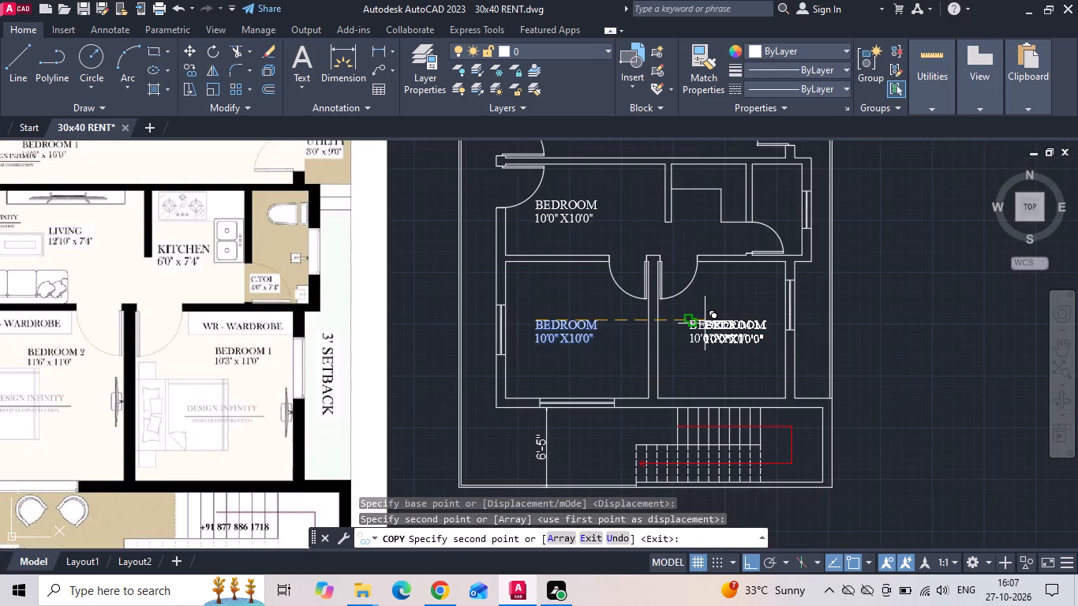
{"action": "key", "text": "Escape"}
Move the label copy in the living room slightly towards the kitchen.
{"action": "left_click", "coordinate": [556, 217]}
{"action": "right_click", "coordinate": [556, 217]}
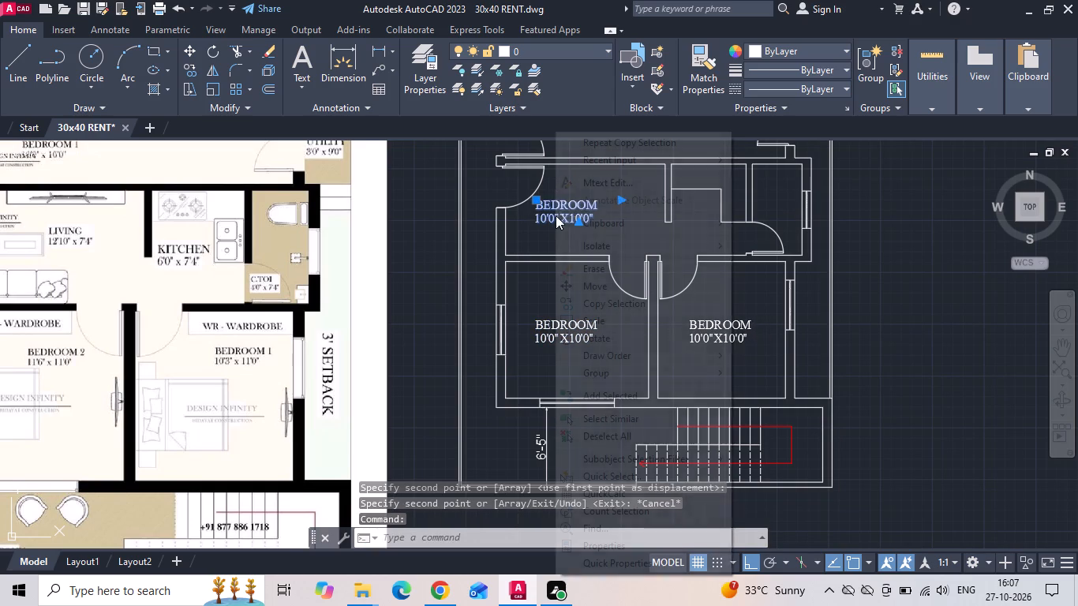
{"action": "left_click", "coordinate": [576, 282]}
{"action": "scroll", "coordinate": [587, 193], "scroll_direction": "up", "scroll_amount": 1}
{"action": "left_click", "coordinate": [601, 260]}
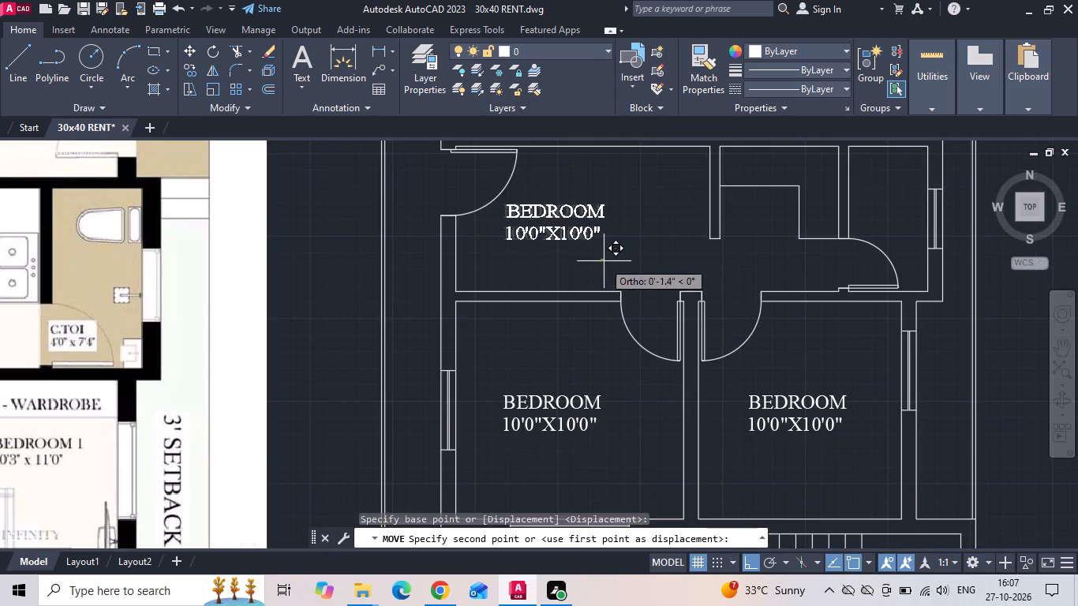
{"action": "left_click", "coordinate": [620, 262]}
Copy the living room label horizontally into the adjoining kitchen and the toilet beyond it.
{"action": "left_click", "coordinate": [601, 213]}
{"action": "right_click", "coordinate": [599, 210]}
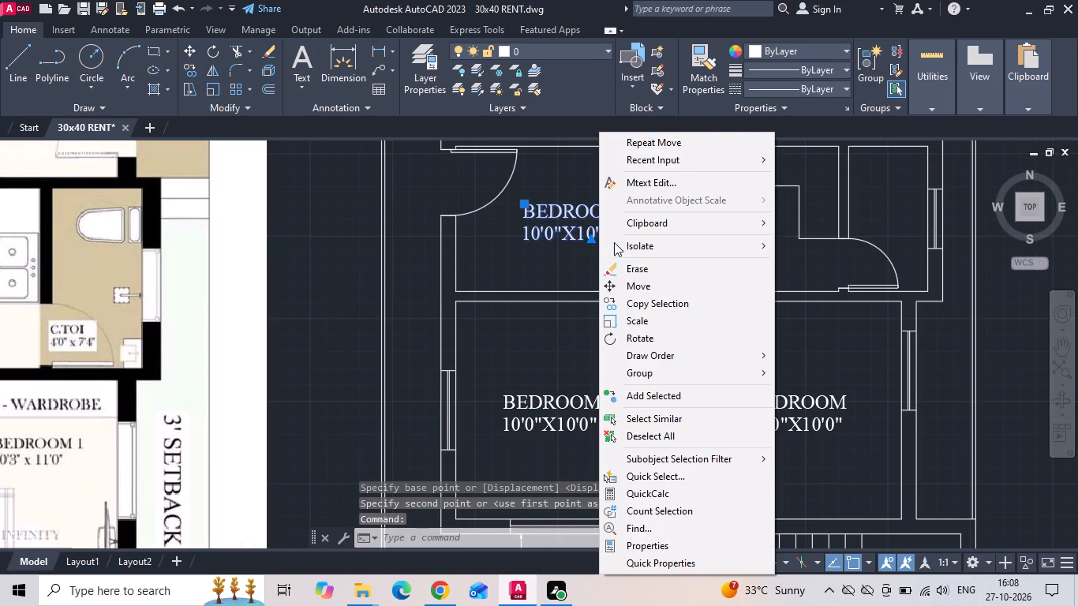
{"action": "left_click", "coordinate": [632, 299]}
{"action": "left_click", "coordinate": [596, 235]}
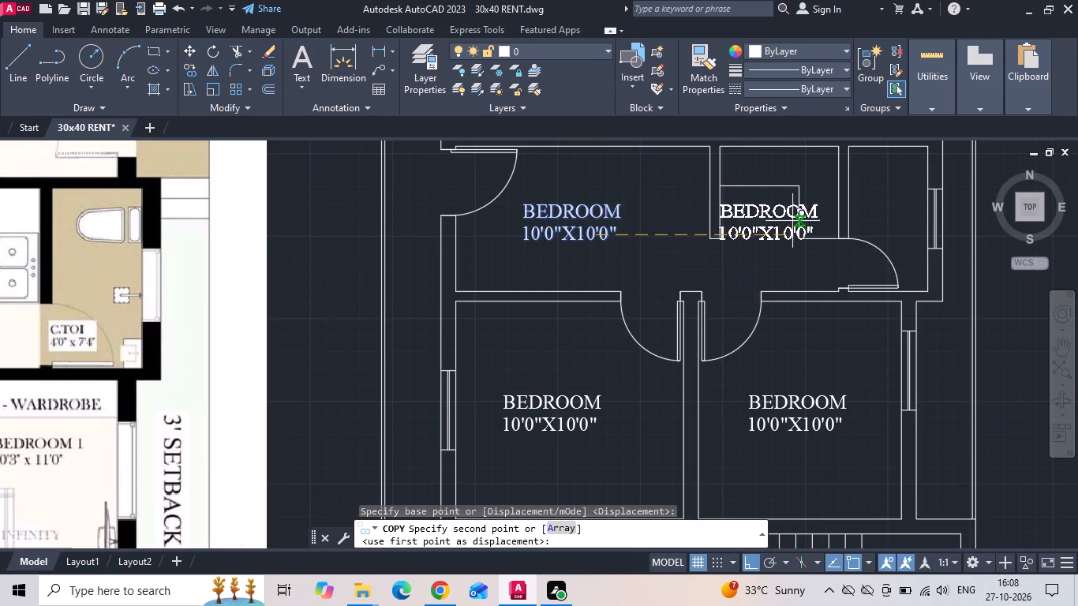
{"action": "scroll", "coordinate": [810, 209], "scroll_direction": "up", "scroll_amount": 2}
{"action": "left_click", "coordinate": [786, 188]}
{"action": "middle_click_drag", "start_coordinate": [784, 192], "coordinate": [780, 199]}
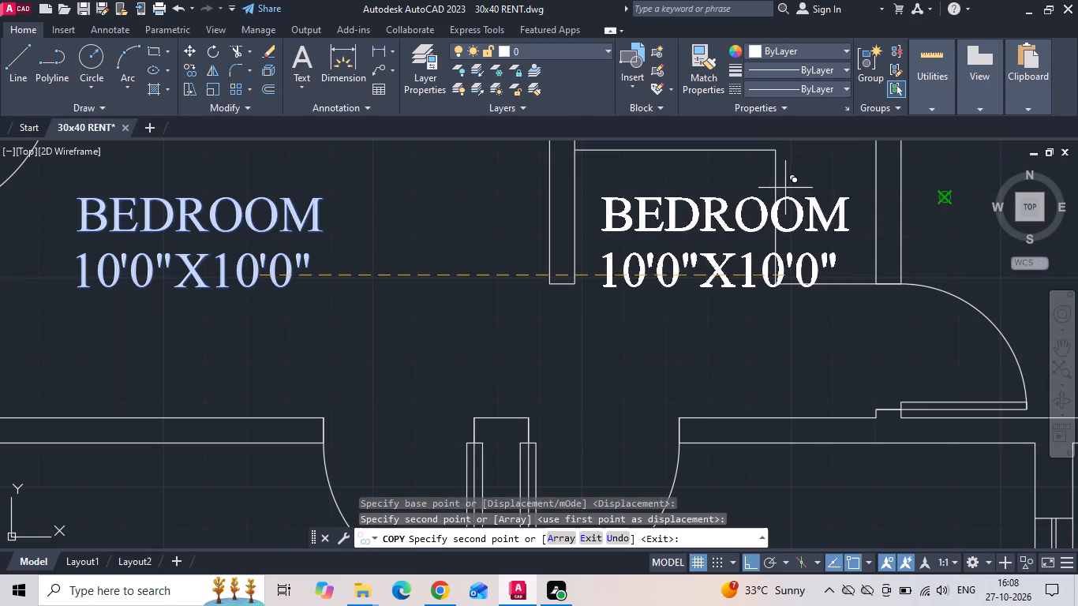
{"action": "middle_click_drag", "start_coordinate": [780, 199], "coordinate": [486, 340]}
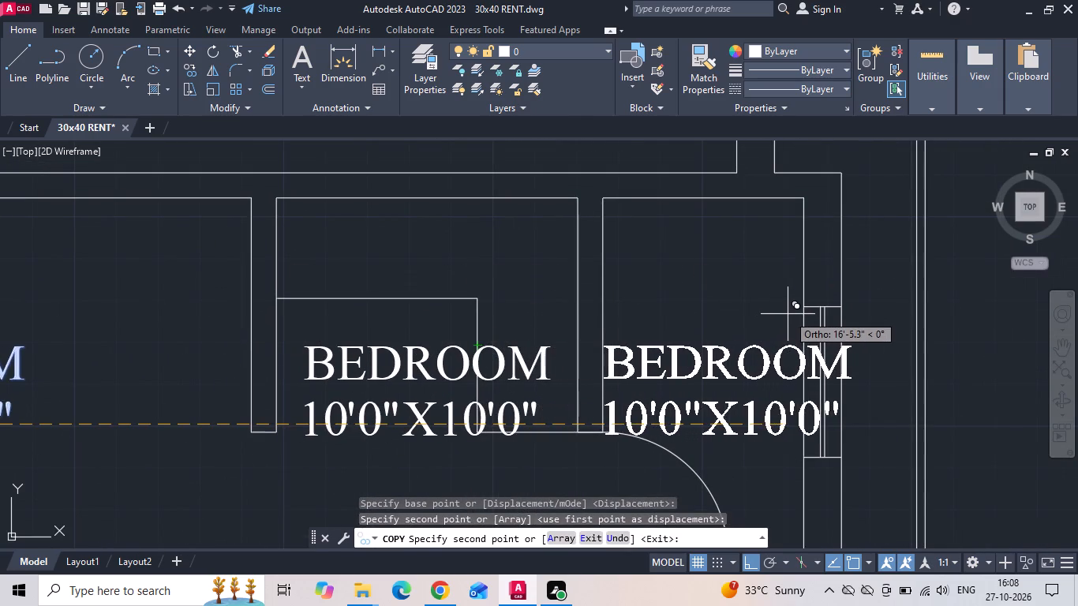
{"action": "left_click", "coordinate": [788, 314]}
{"action": "scroll", "coordinate": [788, 314], "scroll_direction": "down", "scroll_amount": 3}
{"action": "key", "text": "Escape"}
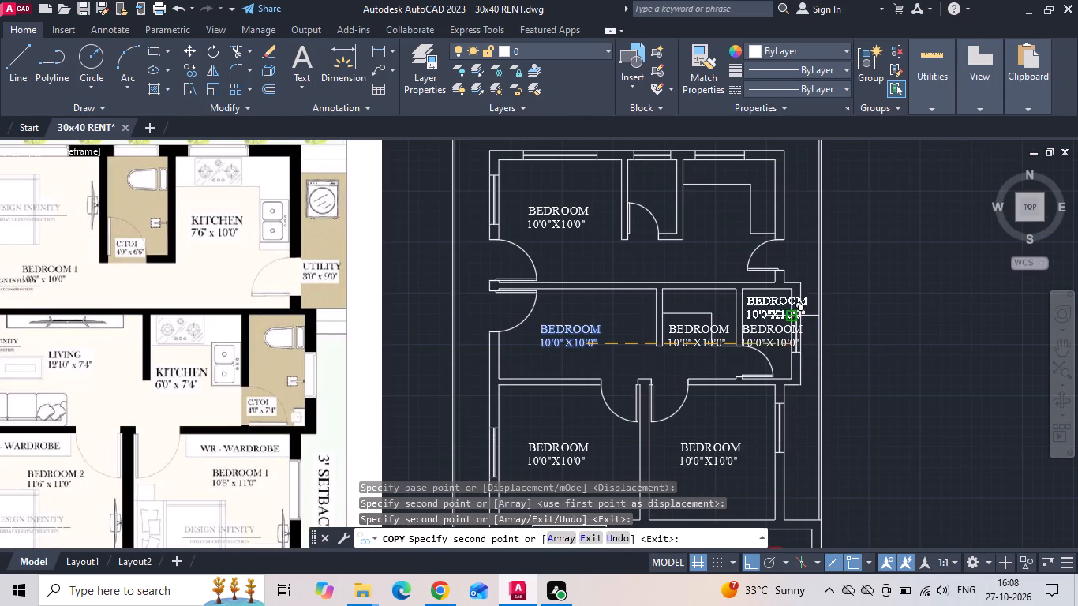
Copy the rear bedroom label horizontally twice into the rear kitchen, with the two copies slightly offset.
{"action": "left_click", "coordinate": [577, 223]}
{"action": "right_click", "coordinate": [577, 223]}
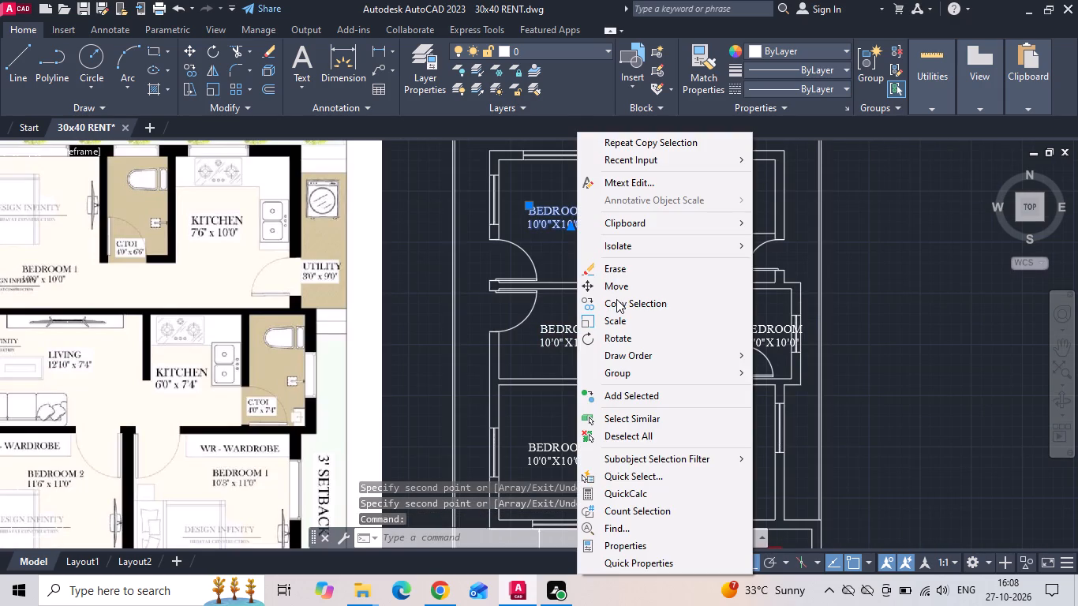
{"action": "left_click", "coordinate": [616, 299]}
{"action": "scroll", "coordinate": [623, 178], "scroll_direction": "up", "scroll_amount": 2}
{"action": "middle_click_drag", "start_coordinate": [619, 226], "coordinate": [577, 316]}
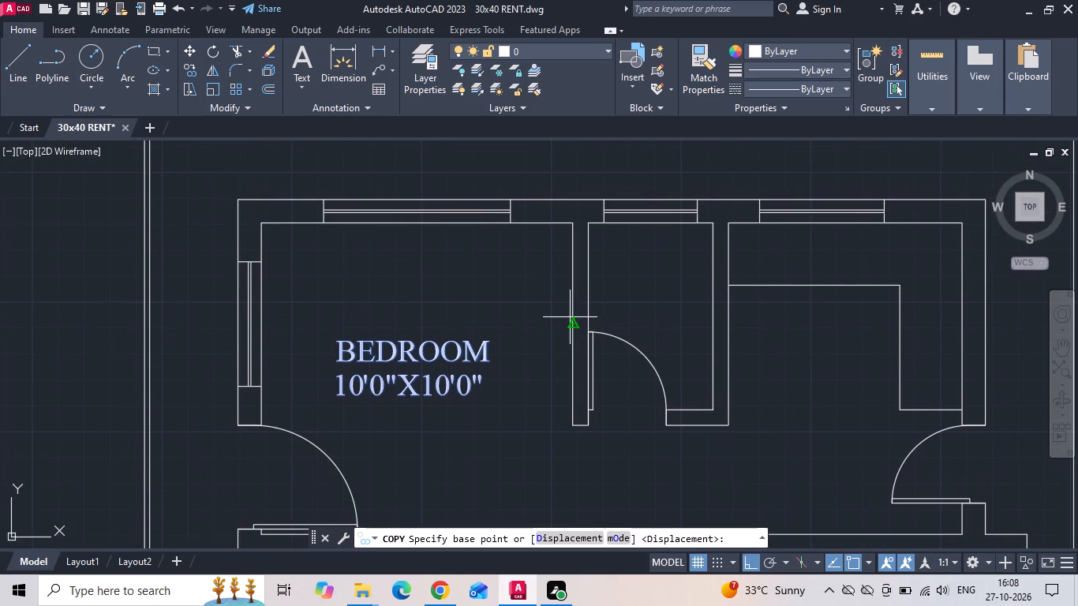
{"action": "left_click_drag", "start_coordinate": [411, 375], "coordinate": [428, 383]}
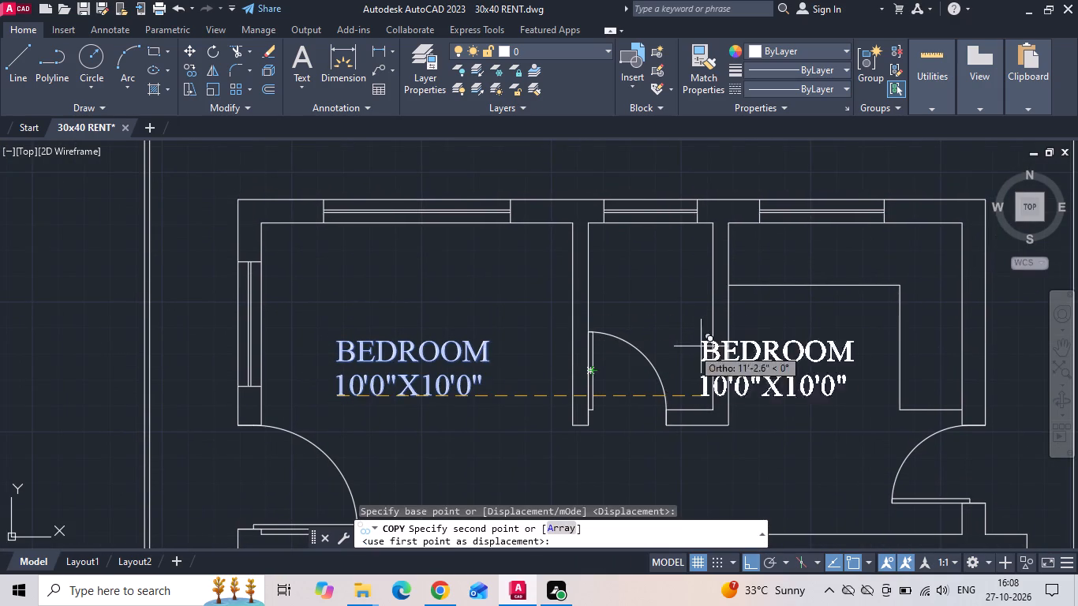
{"action": "left_click", "coordinate": [763, 350]}
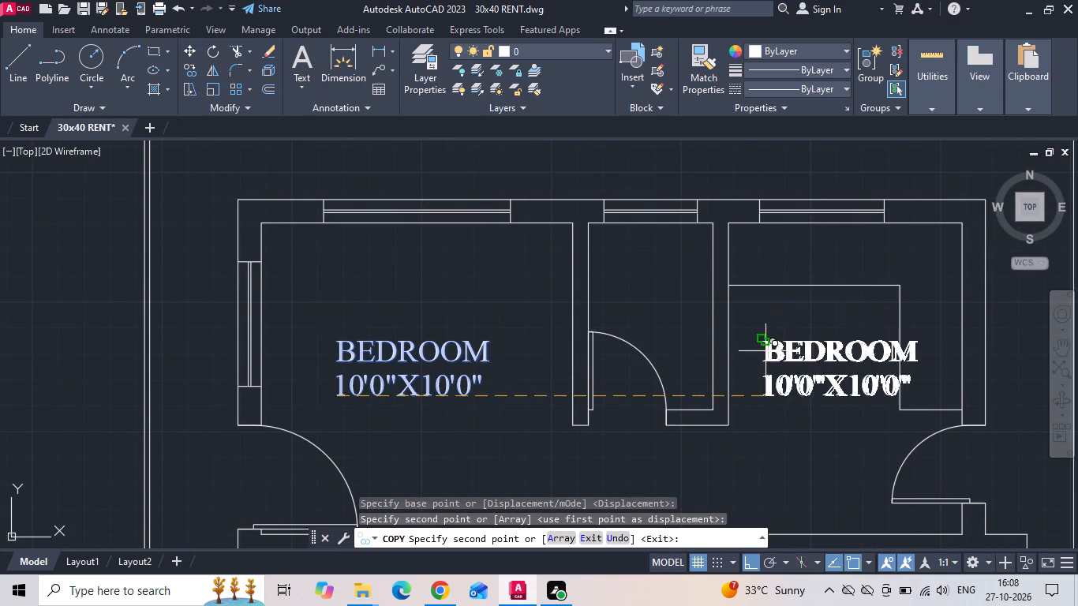
{"action": "left_click", "coordinate": [750, 302]}
{"action": "key", "text": "Escape"}
Move one of the overlapping labels from the rear kitchen to the rear toilet's doorway.
{"action": "left_click", "coordinate": [783, 387]}
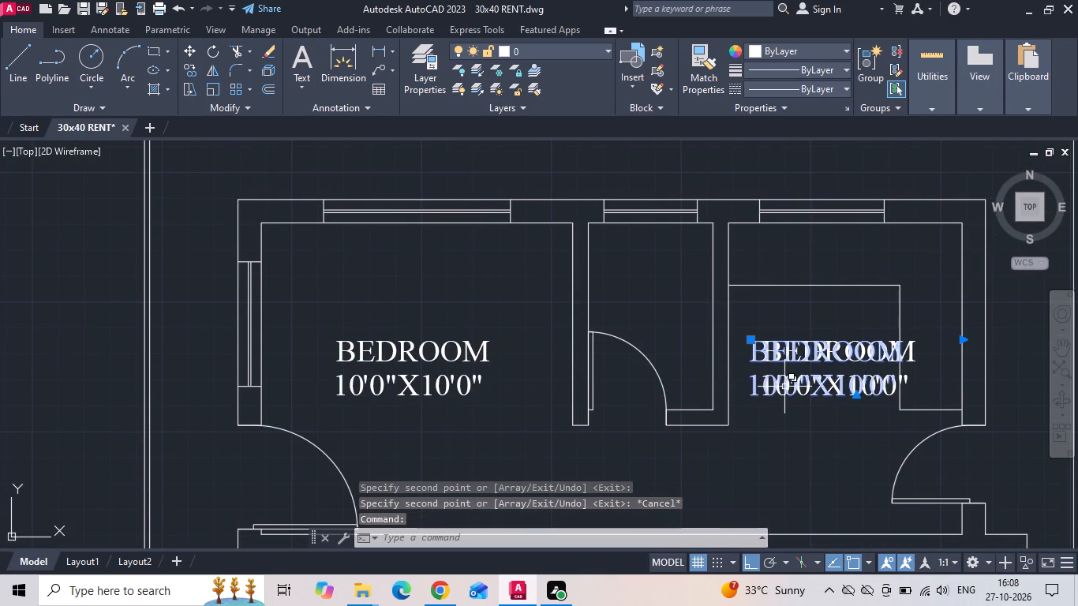
{"action": "right_click", "coordinate": [784, 387]}
{"action": "left_click", "coordinate": [837, 284]}
{"action": "left_click_drag", "start_coordinate": [840, 367], "coordinate": [757, 383]}
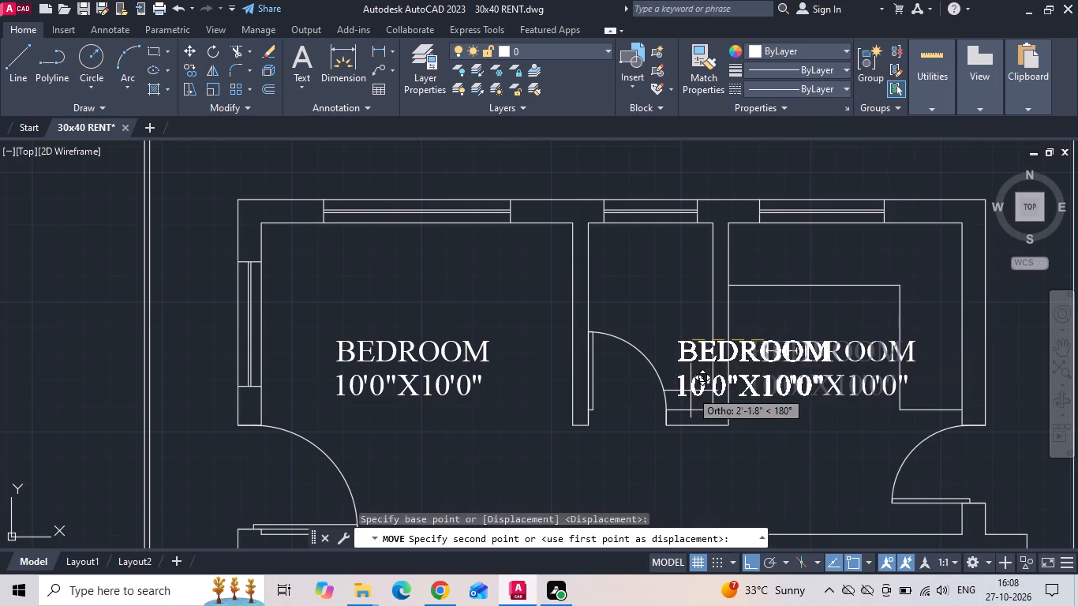
{"action": "left_click", "coordinate": [598, 387]}
Open the rear toilet label for editing and set all its text to a height of 6".
{"action": "double_click", "coordinate": [645, 405]}
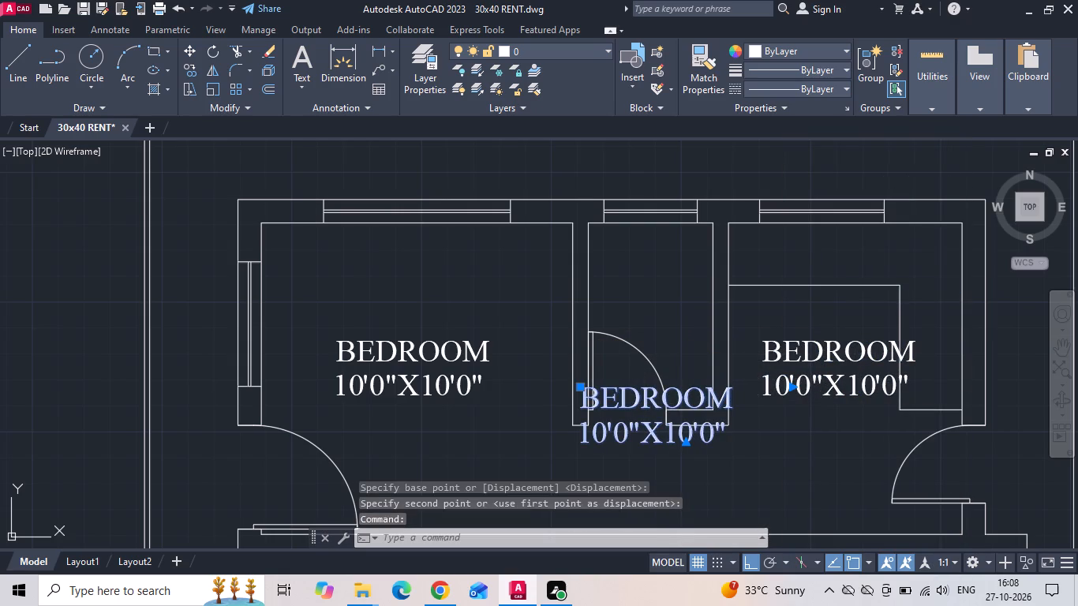
{"action": "key", "text": "ctrl+a"}
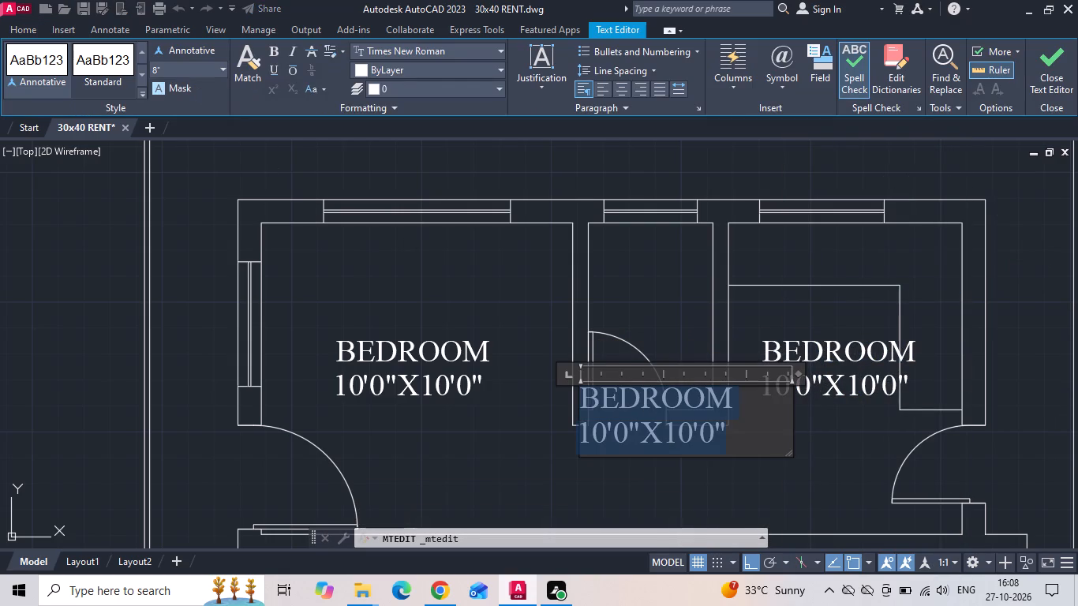
{"action": "left_click", "coordinate": [196, 73]}
{"action": "type", "text": "6\""}
{"action": "key", "text": "Return"}
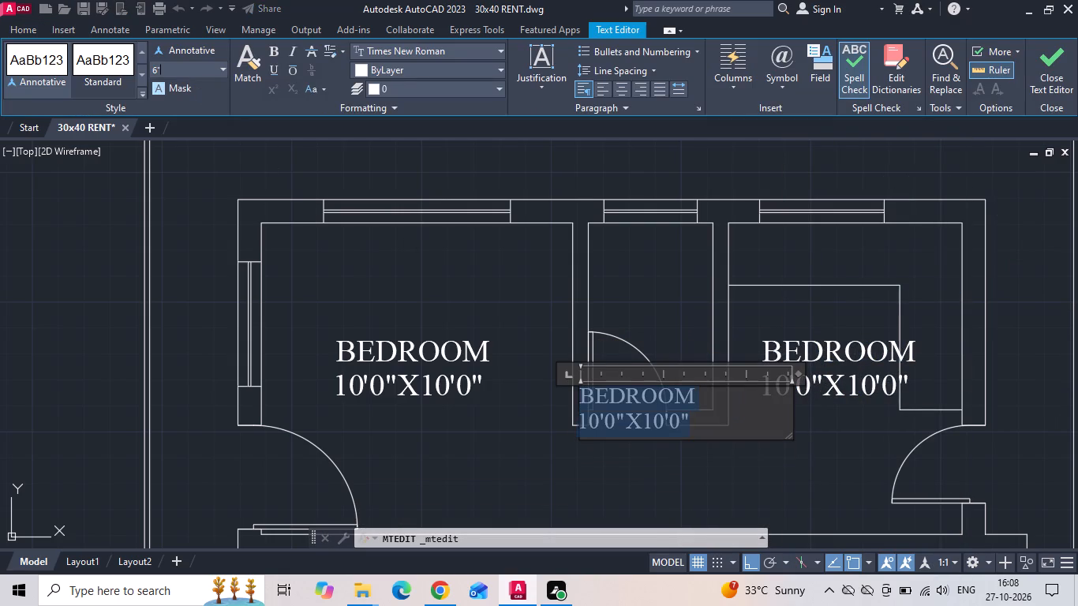
Change the size line of the rear toilet's label to 4'0"X6'6".
{"action": "scroll", "coordinate": [701, 361], "scroll_direction": "down", "scroll_amount": 3}
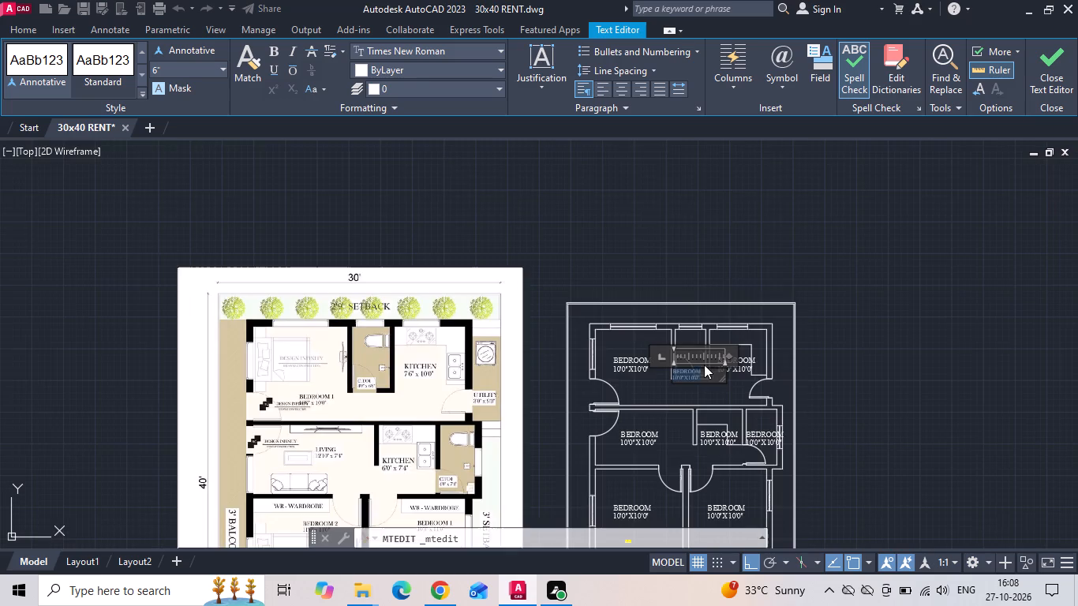
{"action": "scroll", "coordinate": [669, 392], "scroll_direction": "up", "scroll_amount": 5}
{"action": "left_click", "coordinate": [699, 329]}
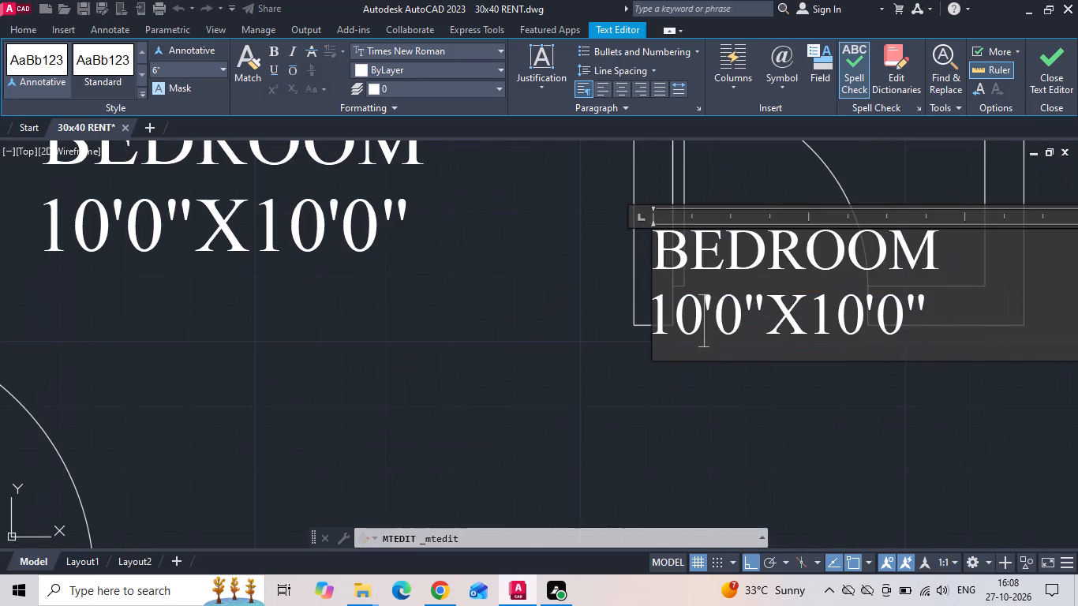
{"action": "key", "text": "BackSpace"}
{"action": "key", "text": "BackSpace"}
{"action": "key", "text": "4"}
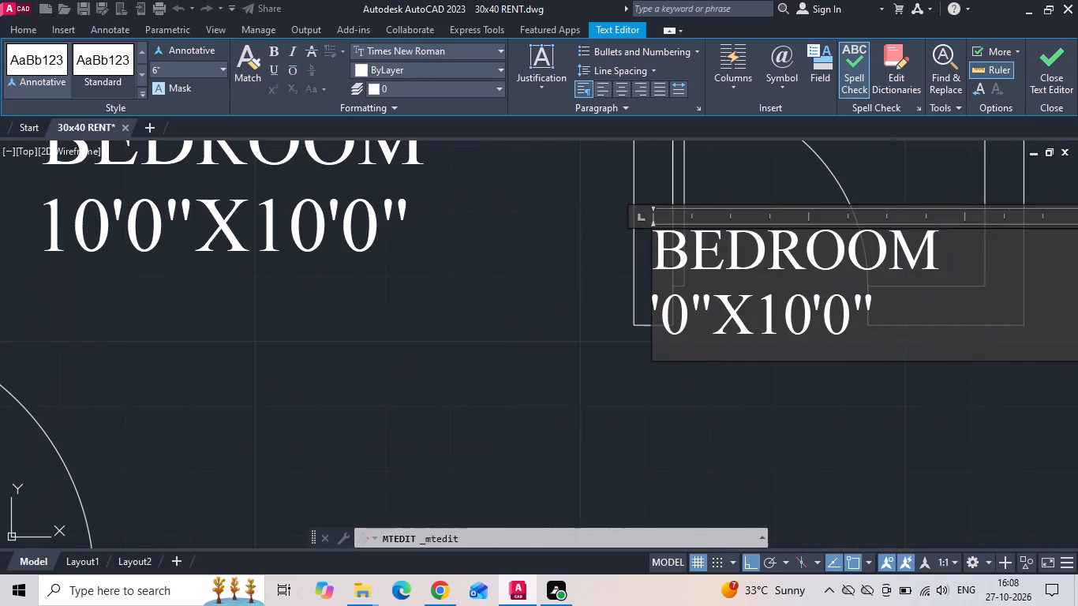
{"action": "left_click", "coordinate": [840, 321]}
{"action": "key", "text": "BackSpace"}
{"action": "key", "text": "BackSpace"}
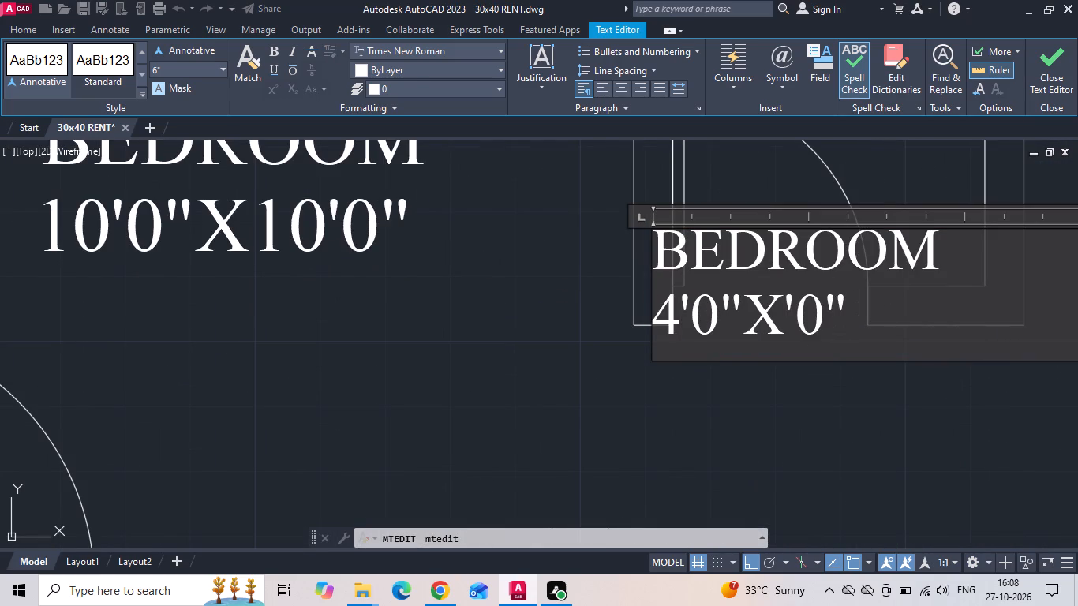
{"action": "key", "text": "6"}
{"action": "left_click", "coordinate": [852, 335]}
{"action": "key", "text": "BackSpace"}
{"action": "key", "text": "6"}
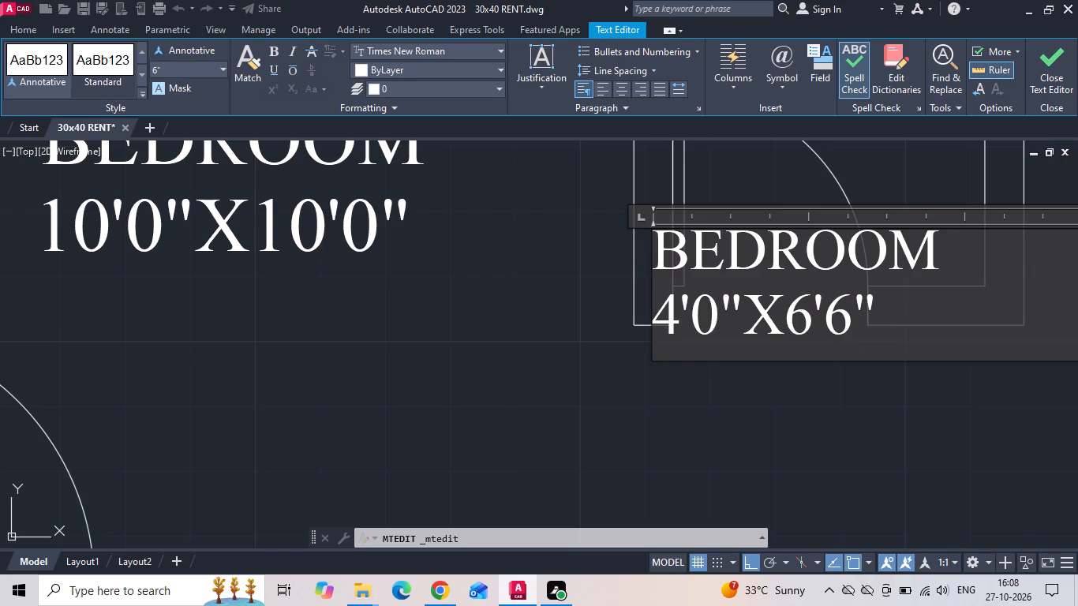
Replace the room name in the rear toilet's label with C.TOILET and finish editing the text.
{"action": "left_click_drag", "start_coordinate": [926, 254], "coordinate": [806, 252]}
{"action": "scroll", "coordinate": [752, 273], "scroll_direction": "down", "scroll_amount": 5}
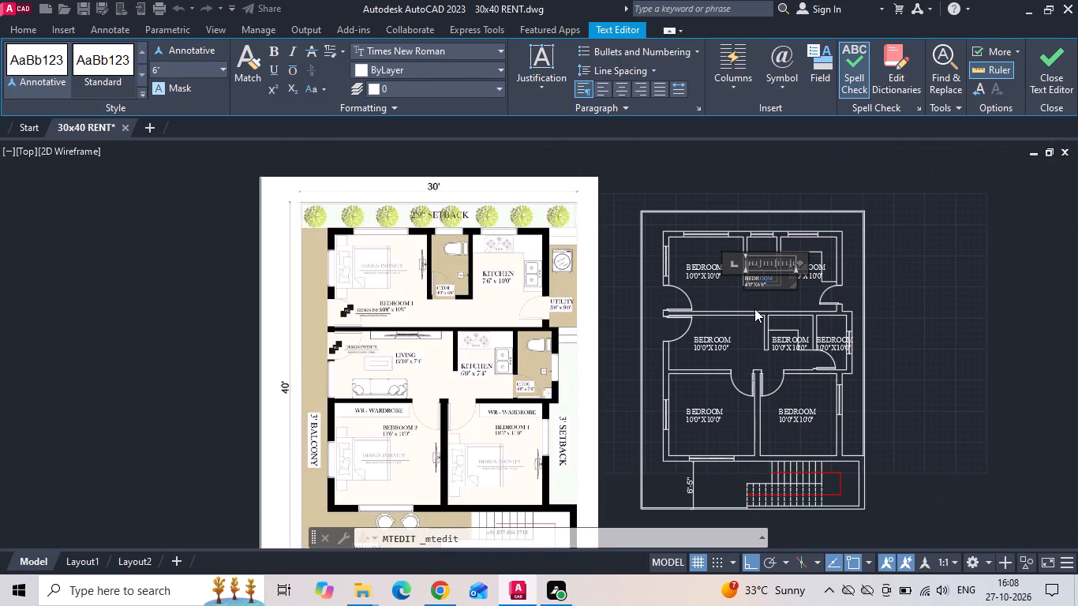
{"action": "key", "text": "BackSpace"}
{"action": "key", "text": "BackSpace"}
{"action": "key", "text": "BackSpace"}
{"action": "key", "text": "BackSpace"}
{"action": "key", "text": "BackSpace"}
{"action": "key", "text": "BackSpace"}
{"action": "key", "text": "BackSpace"}
{"action": "key", "text": "BackSpace"}
{"action": "key", "text": "BackSpace"}
{"action": "key", "text": "BackSpace"}
{"action": "key", "text": "BackSpace"}
{"action": "key", "text": "BackSpace"}
{"action": "key", "text": "BackSpace"}
{"action": "key", "text": "BackSpace"}
{"action": "key", "text": "BackSpace"}
{"action": "key", "text": "BackSpace"}
{"action": "key", "text": "BackSpace"}
{"action": "key", "text": "BackSpace"}
{"action": "key", "text": "BackSpace"}
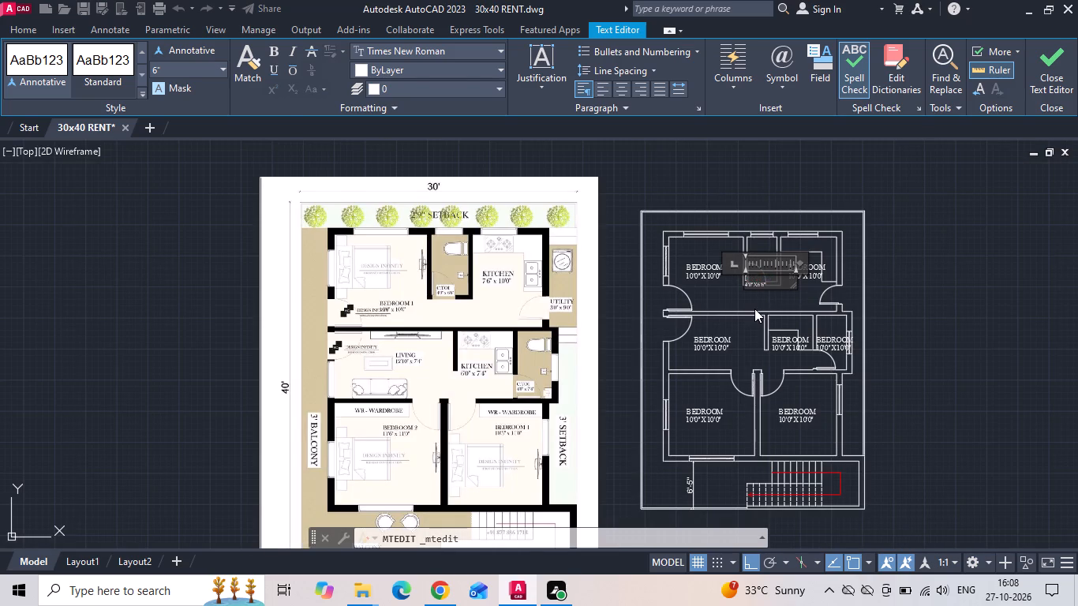
{"action": "type", "text": "C.TOILET"}
{"action": "scroll", "coordinate": [775, 272], "scroll_direction": "up", "scroll_amount": 4}
{"action": "left_click", "coordinate": [728, 420]}
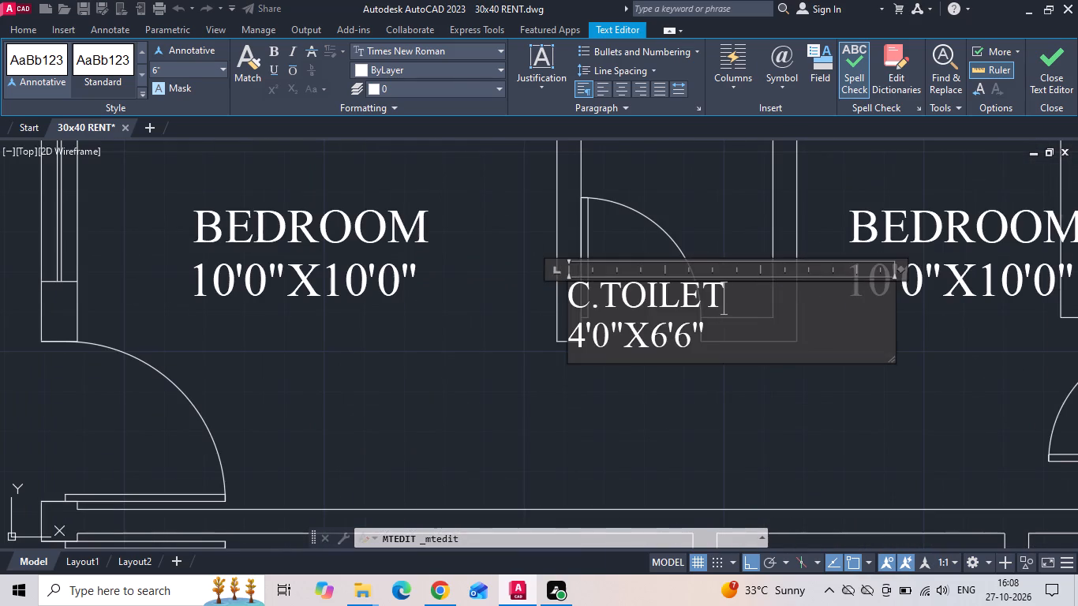
Move the C.TOILET label straight up into the rear toilet, clear of the door swing.
{"action": "left_click", "coordinate": [658, 345]}
{"action": "right_click", "coordinate": [658, 344]}
{"action": "left_click", "coordinate": [681, 289]}
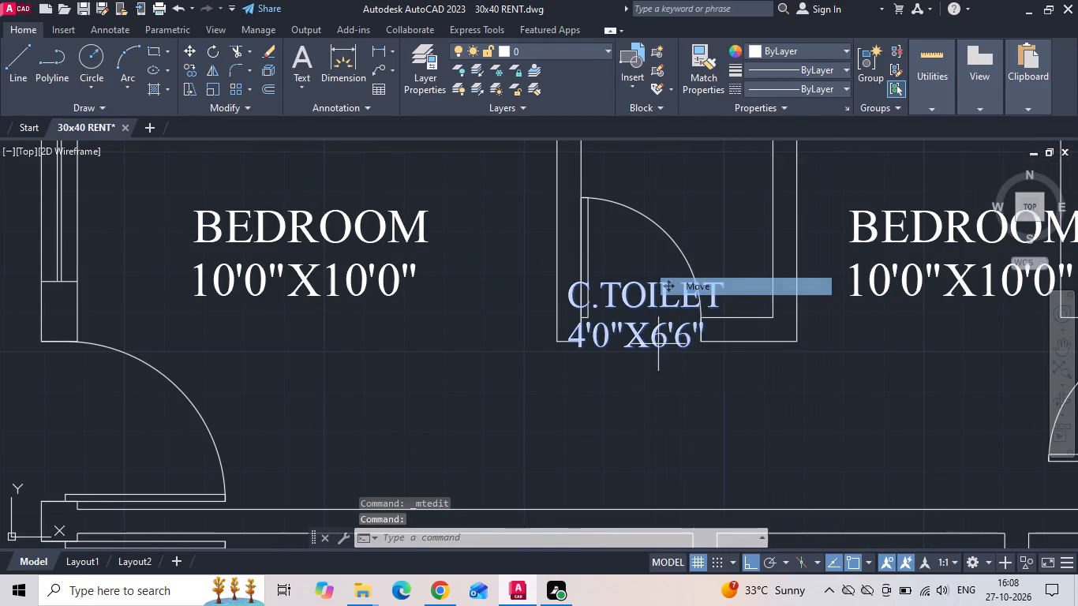
{"action": "scroll", "coordinate": [666, 399], "scroll_direction": "down", "scroll_amount": 2}
{"action": "left_click_drag", "start_coordinate": [665, 319], "coordinate": [667, 301]}
{"action": "scroll", "coordinate": [672, 269], "scroll_direction": "up", "scroll_amount": 3}
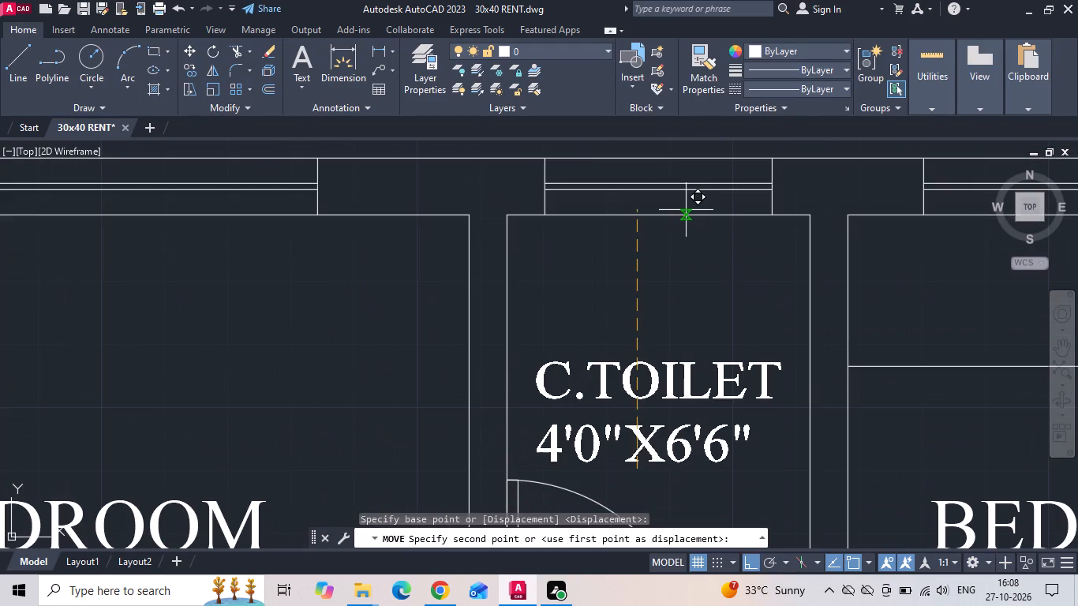
{"action": "left_click", "coordinate": [686, 210]}
Replace the room name in the rear kitchen's label with KITCHEN.
{"action": "scroll", "coordinate": [724, 273], "scroll_direction": "down", "scroll_amount": 2}
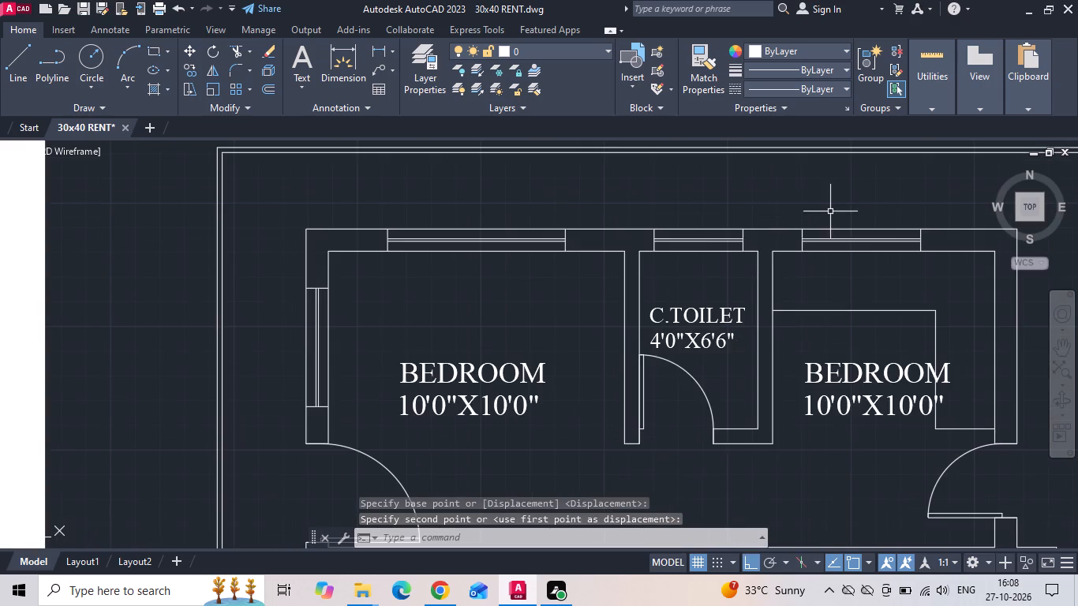
{"action": "middle_click_drag", "start_coordinate": [799, 341], "coordinate": [773, 260]}
{"action": "double_click", "coordinate": [884, 293]}
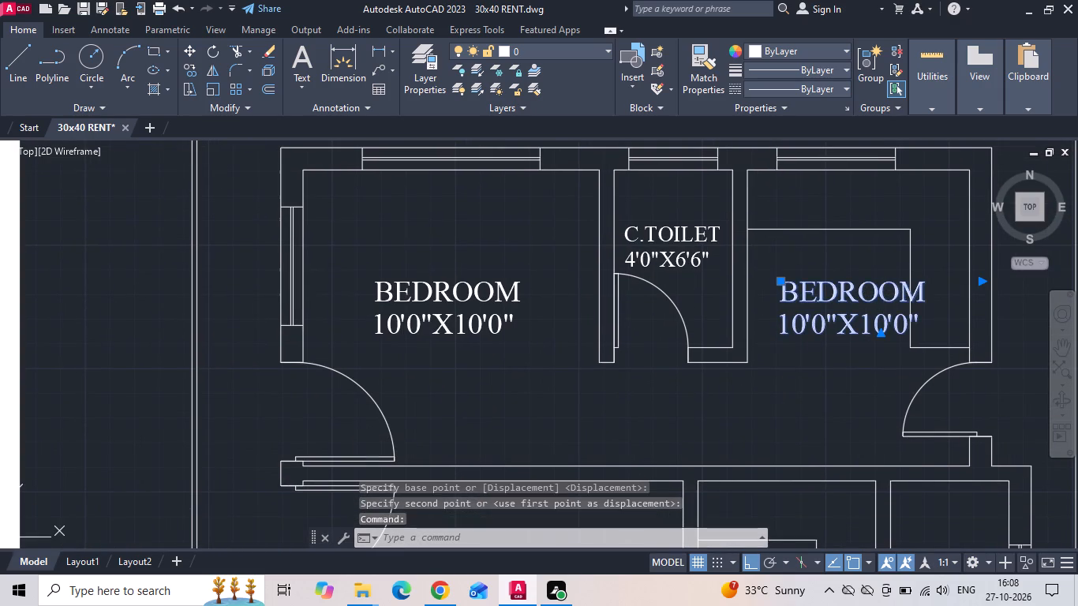
{"action": "left_click_drag", "start_coordinate": [930, 298], "coordinate": [770, 291]}
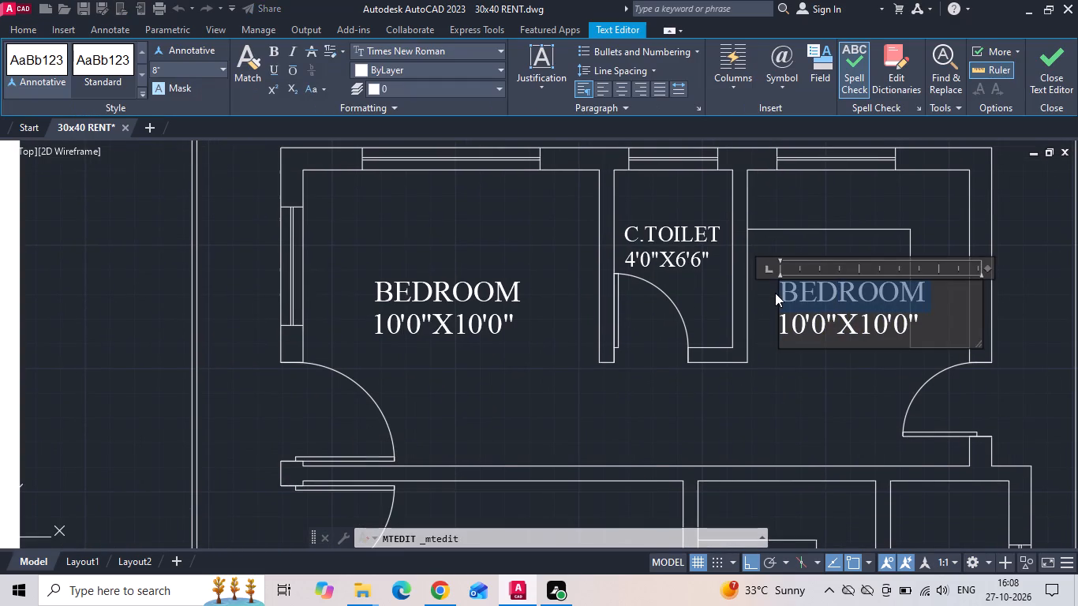
{"action": "key", "text": "BackSpace"}
{"action": "type", "text": "KITCHEN"}
{"action": "key", "text": "Return"}
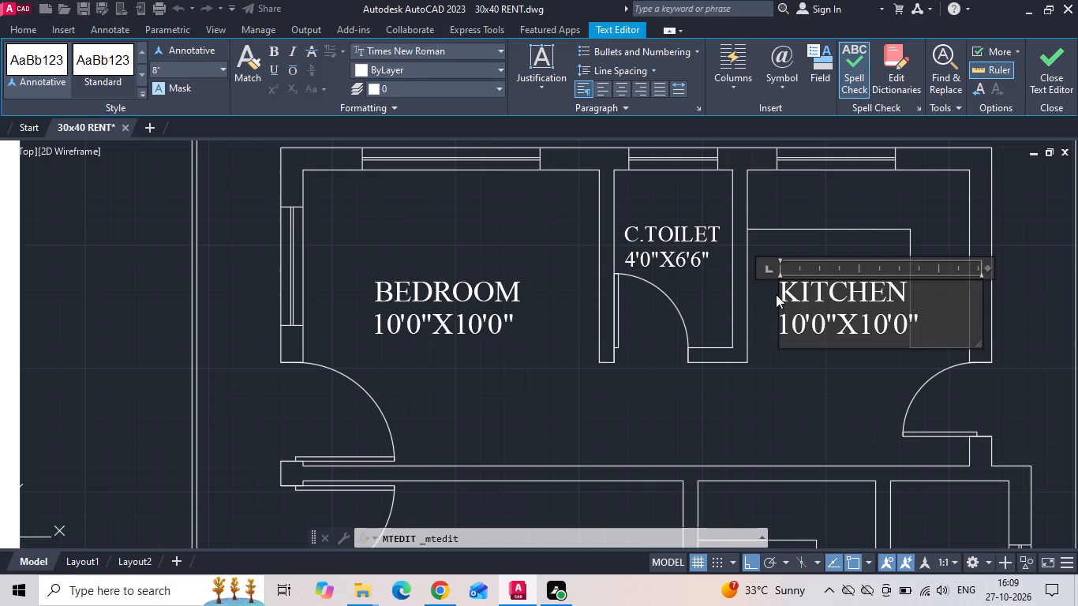
Change the size line of the rear kitchen's label to 7'6"X10'0" and finish editing the text.
{"action": "scroll", "coordinate": [780, 304], "scroll_direction": "down", "scroll_amount": 2}
{"action": "scroll", "coordinate": [765, 315], "scroll_direction": "up", "scroll_amount": 2}
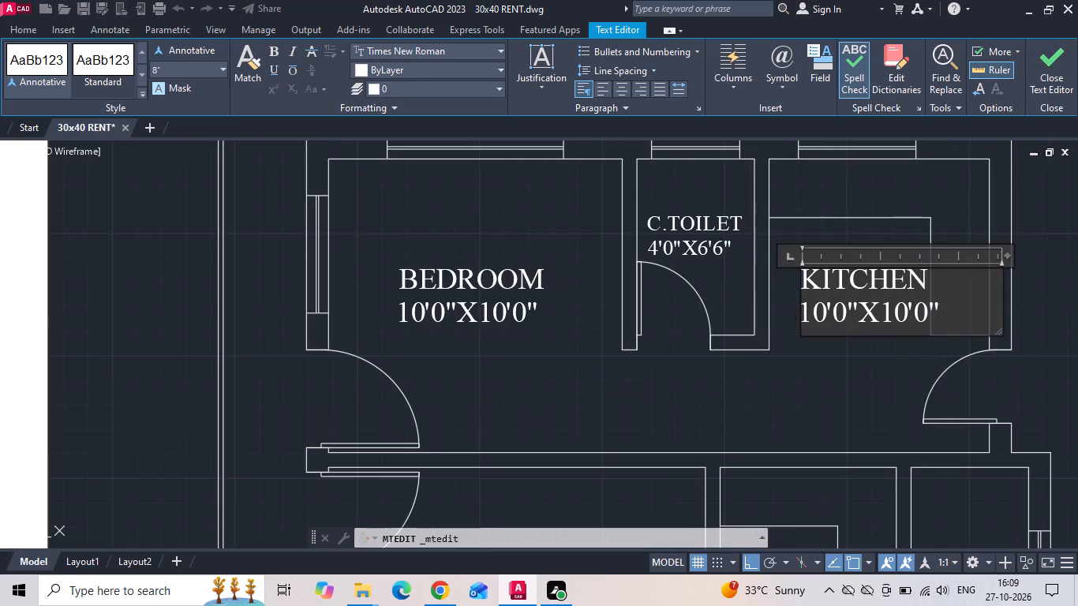
{"action": "left_click", "coordinate": [822, 320]}
{"action": "key", "text": "BackSpace"}
{"action": "key", "text": "BackSpace"}
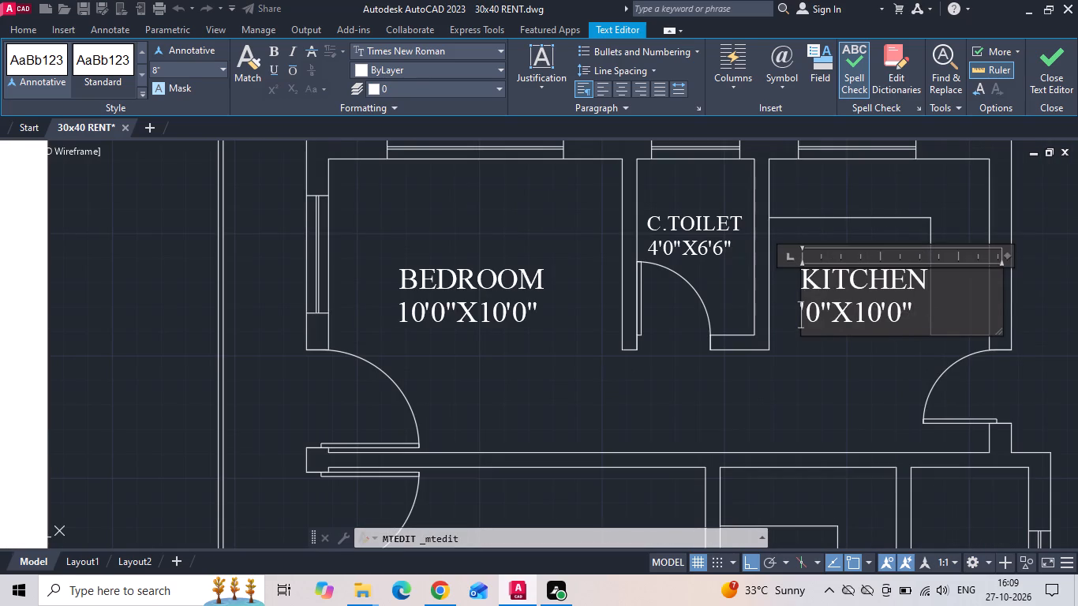
{"action": "key", "text": "7"}
{"action": "left_click", "coordinate": [827, 320]}
{"action": "left_click", "coordinate": [831, 314]}
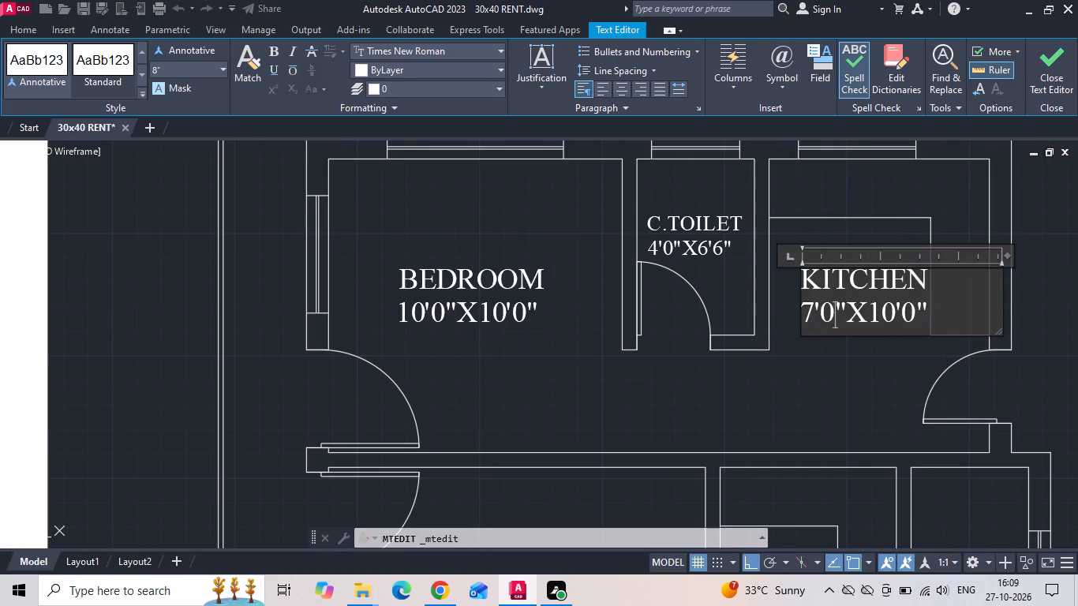
{"action": "key", "text": "BackSpace"}
{"action": "key", "text": "6"}
{"action": "scroll", "coordinate": [824, 357], "scroll_direction": "down", "scroll_amount": 2}
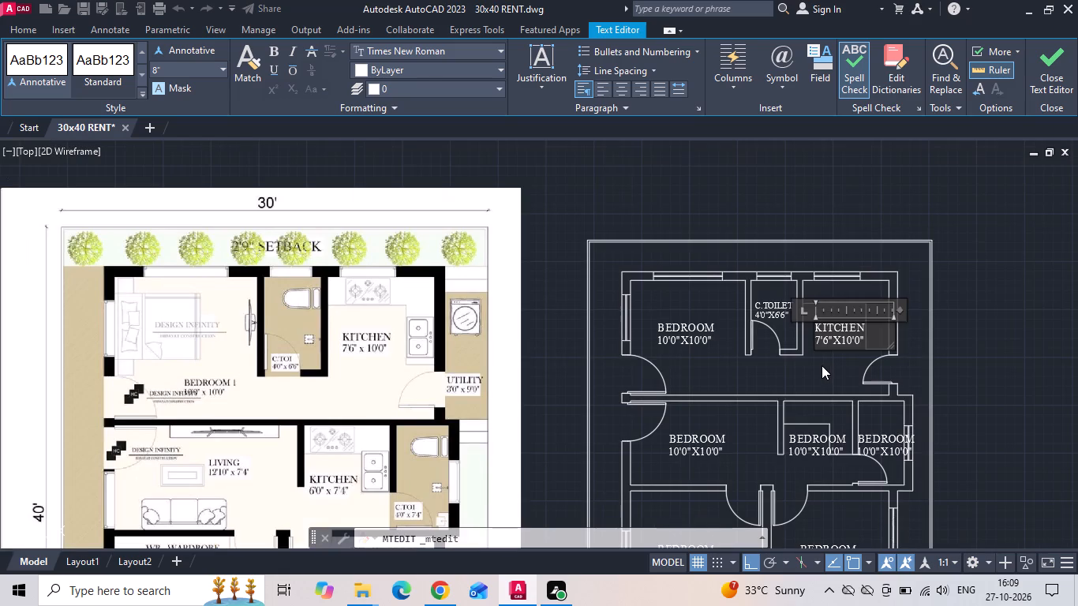
{"action": "left_click", "coordinate": [822, 365]}
Set all text in the rear kitchen's label to a height of 7".
{"action": "left_click", "coordinate": [835, 345]}
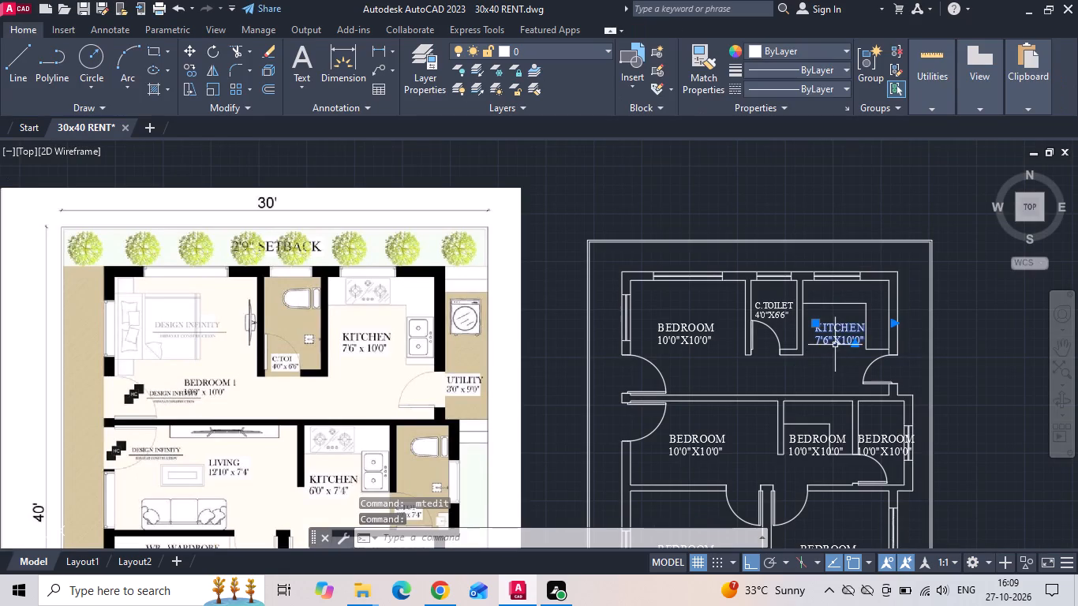
{"action": "right_click", "coordinate": [835, 344]}
{"action": "key", "text": "Escape"}
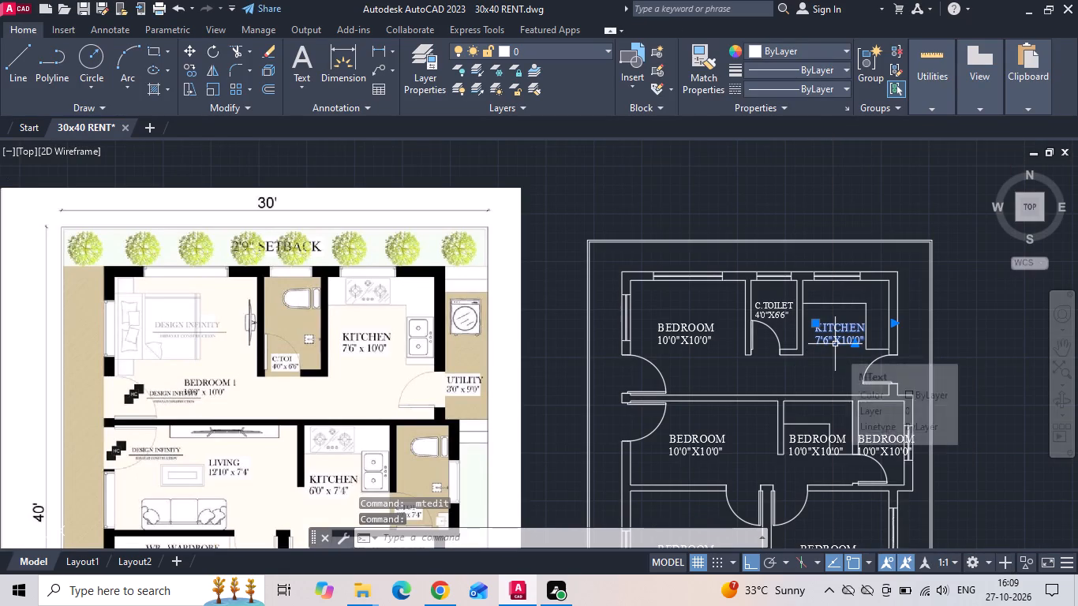
{"action": "double_click", "coordinate": [835, 344]}
{"action": "key", "text": "ctrl+a"}
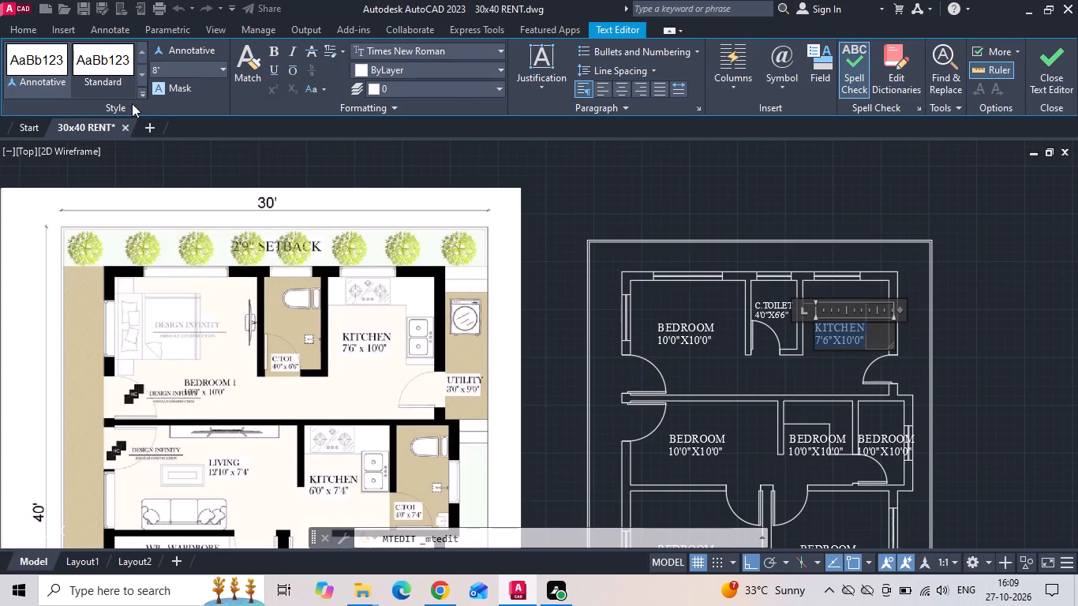
{"action": "left_click", "coordinate": [183, 70]}
{"action": "key", "text": "BackSpace"}
{"action": "type", "text": "7\""}
{"action": "key", "text": "Return"}
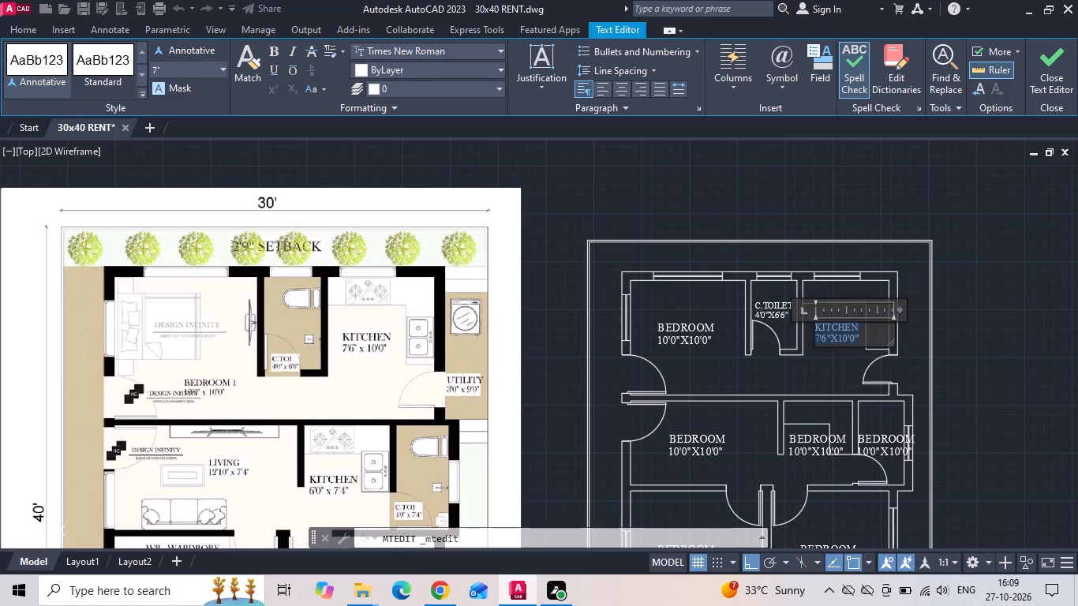
{"action": "left_click", "coordinate": [688, 206]}
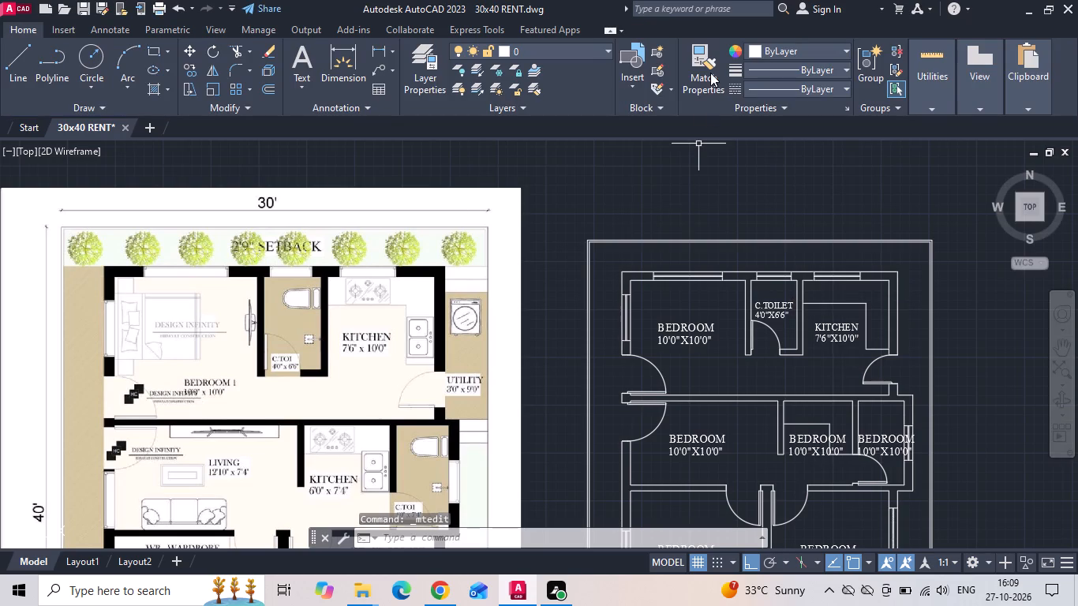
Match the KITCHEN label's properties onto the labels in the rear bedroom, living room, both front bedrooms, middle kitchen and its adjoining toilet.
{"action": "left_click", "coordinate": [710, 73]}
{"action": "left_click", "coordinate": [836, 326]}
{"action": "left_click_drag", "start_coordinate": [705, 371], "coordinate": [698, 355]}
{"action": "left_click", "coordinate": [676, 309]}
{"action": "middle_click_drag", "start_coordinate": [687, 372], "coordinate": [657, 190]}
{"action": "left_click", "coordinate": [656, 277]}
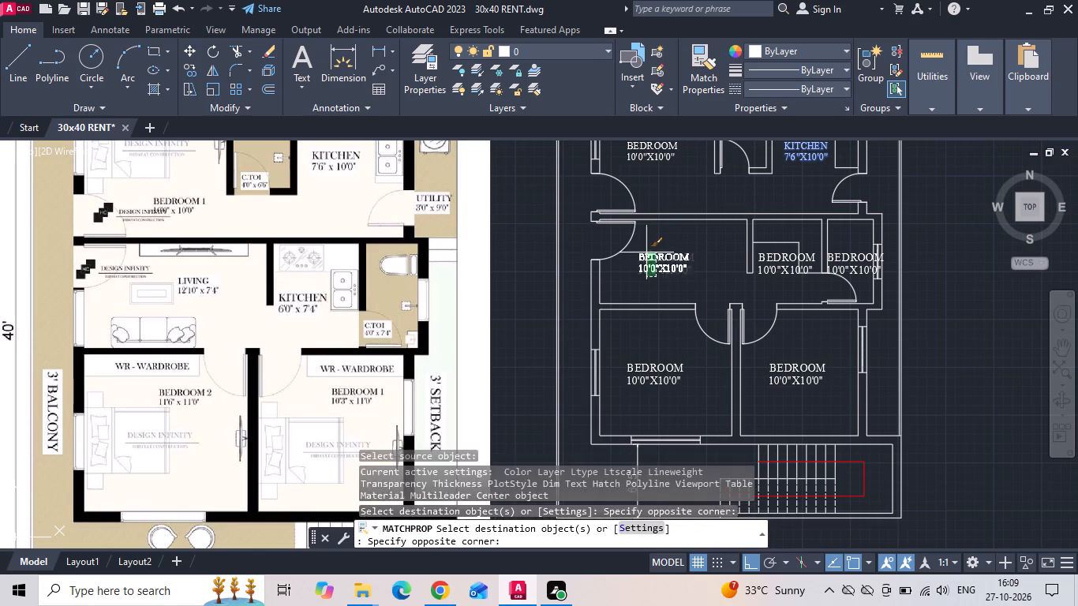
{"action": "left_click", "coordinate": [646, 252]}
{"action": "left_click_drag", "start_coordinate": [653, 340], "coordinate": [647, 361]}
{"action": "left_click", "coordinate": [634, 391]}
{"action": "left_click_drag", "start_coordinate": [818, 359], "coordinate": [816, 367]}
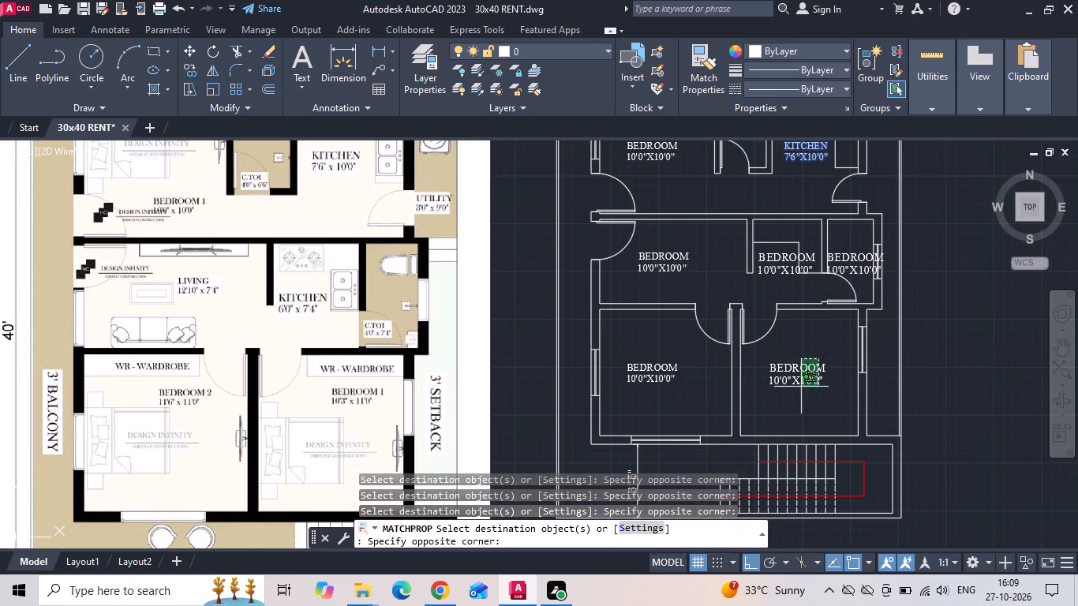
{"action": "left_click", "coordinate": [785, 402]}
{"action": "left_click", "coordinate": [788, 269]}
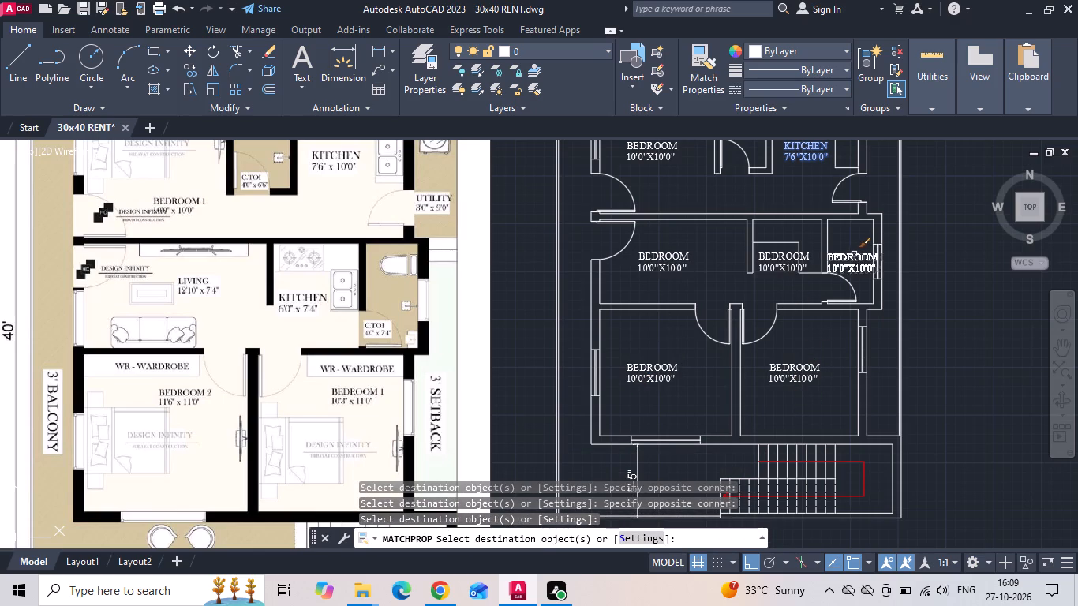
{"action": "left_click", "coordinate": [855, 254]}
{"action": "middle_click_drag", "start_coordinate": [855, 264], "coordinate": [734, 432]}
{"action": "key", "text": "Escape"}
Save the drawing.
{"action": "key", "text": "ctrl+s"}
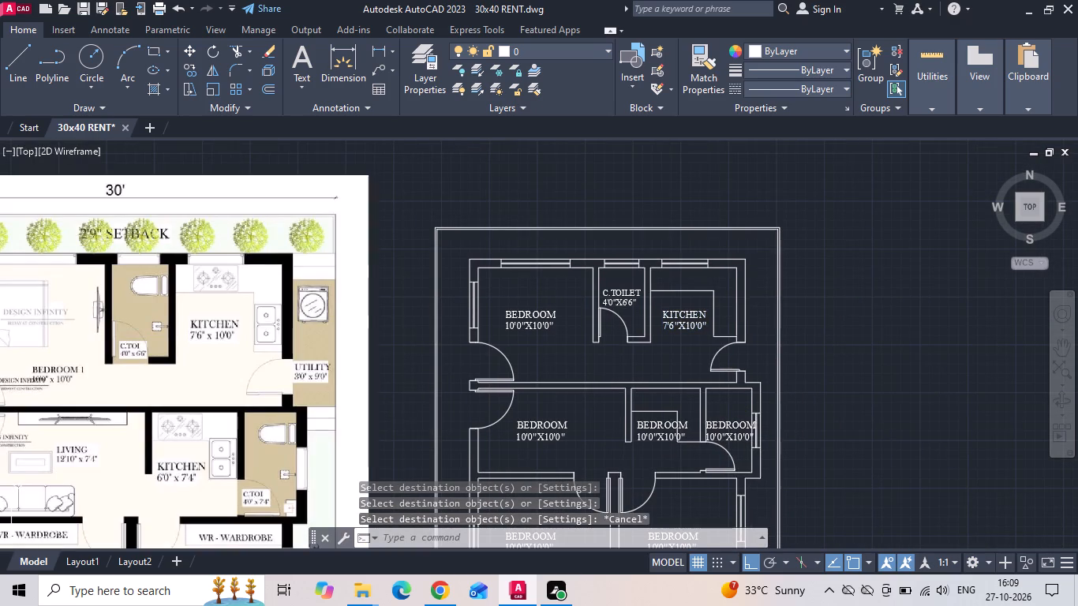
Copy the C.TOILET label horizontally about 13' to the utility area outside the rear kitchen's outer wall.
{"action": "left_click", "coordinate": [614, 299]}
{"action": "right_click", "coordinate": [614, 298]}
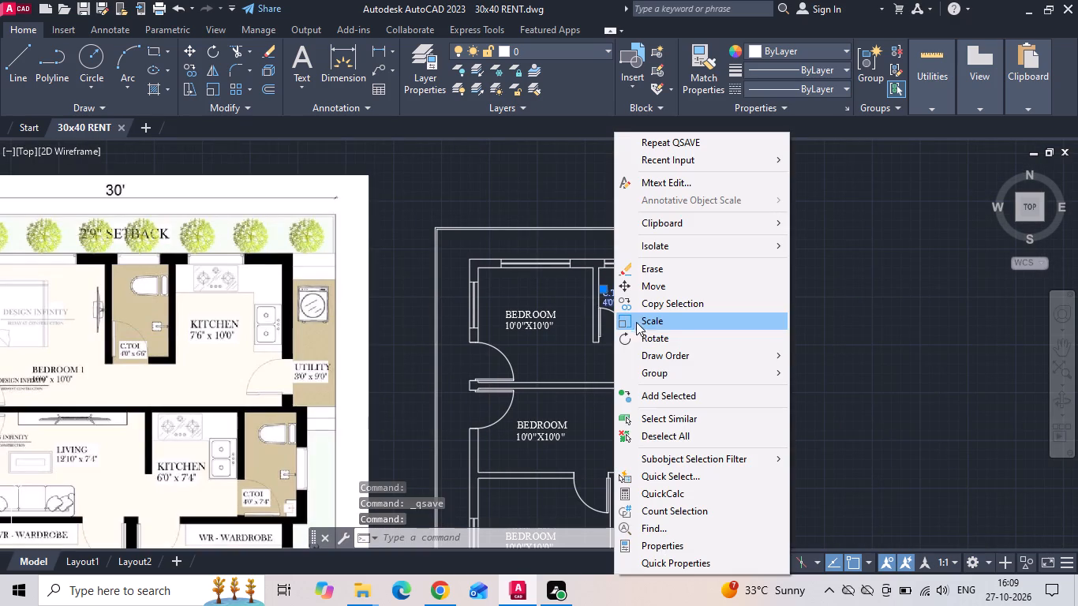
{"action": "left_click", "coordinate": [653, 311]}
{"action": "left_click_drag", "start_coordinate": [601, 305], "coordinate": [615, 309]}
{"action": "scroll", "coordinate": [731, 321], "scroll_direction": "up", "scroll_amount": 2}
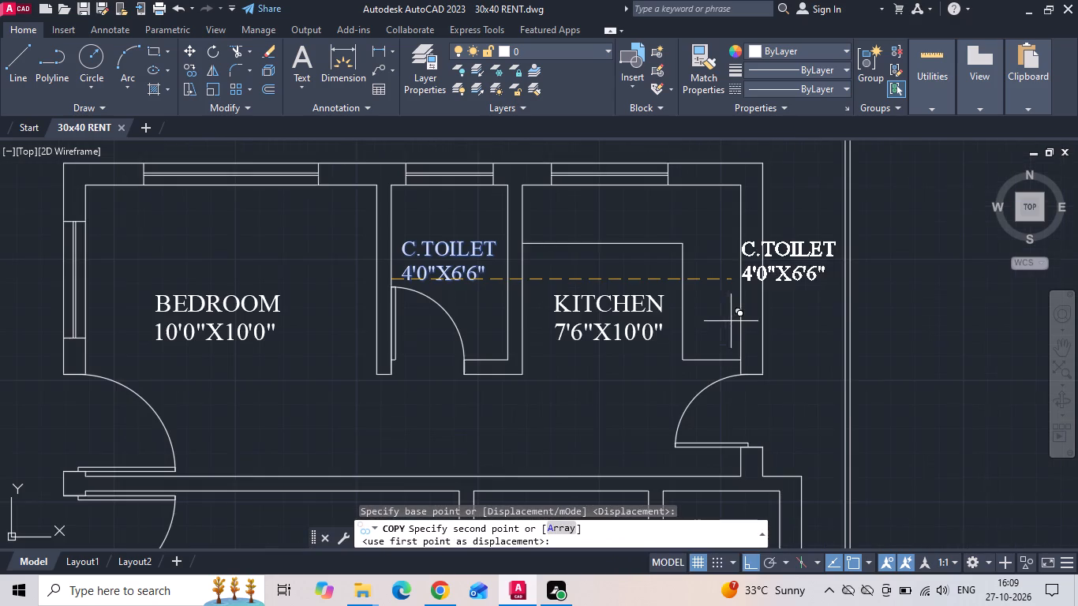
{"action": "left_click", "coordinate": [772, 402]}
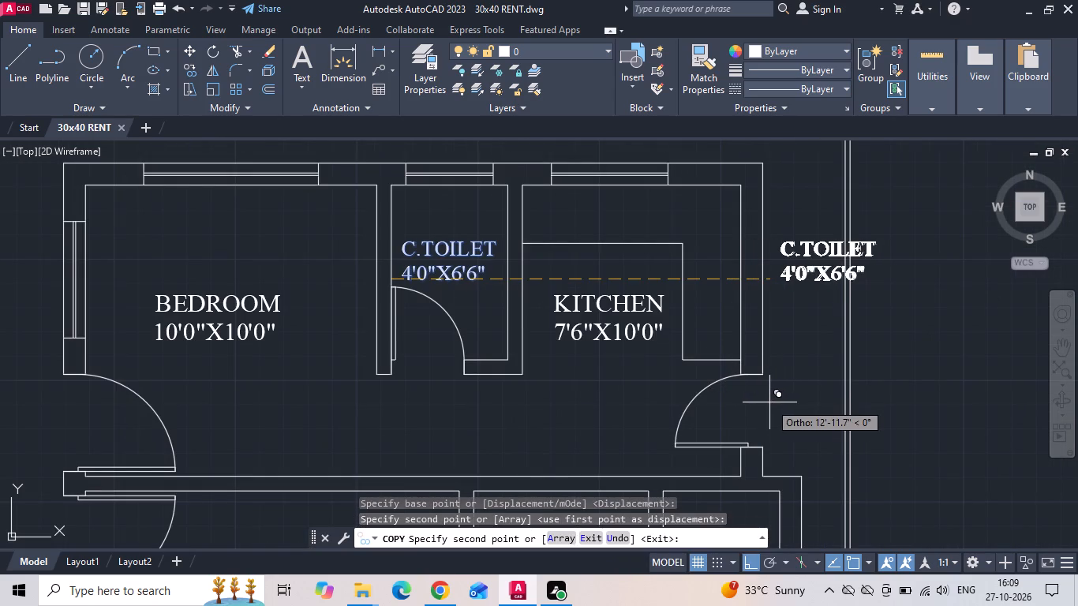
{"action": "key", "text": "Escape"}
Move the copied C.TOILET label straight down to the utility area beside the rear kitchen's outer door.
{"action": "left_click", "coordinate": [792, 275]}
{"action": "right_click", "coordinate": [792, 275]}
{"action": "left_click", "coordinate": [846, 283]}
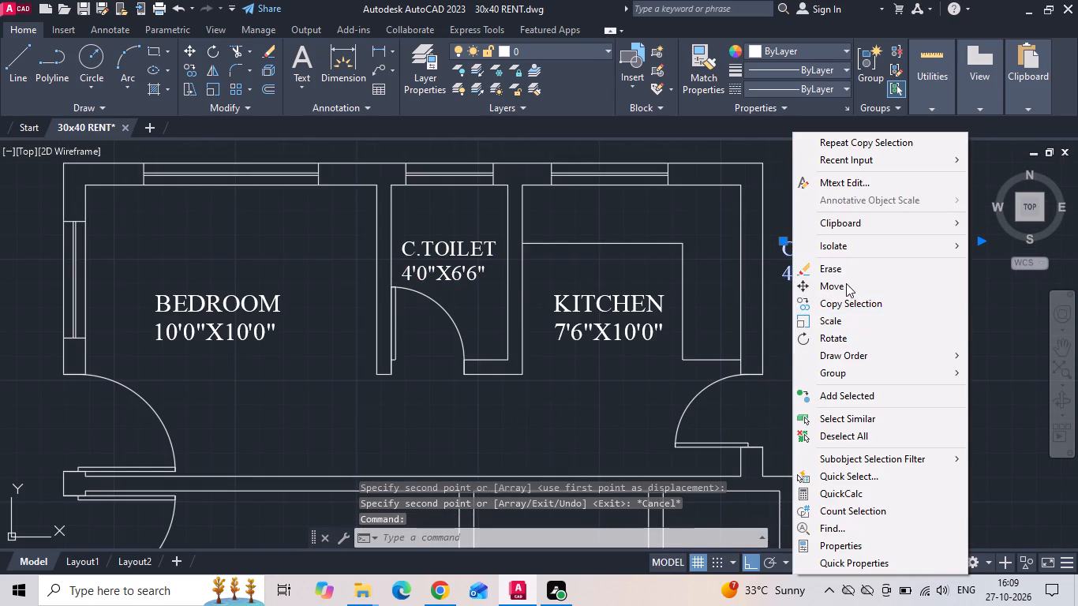
{"action": "left_click", "coordinate": [950, 277]}
{"action": "left_click", "coordinate": [900, 436]}
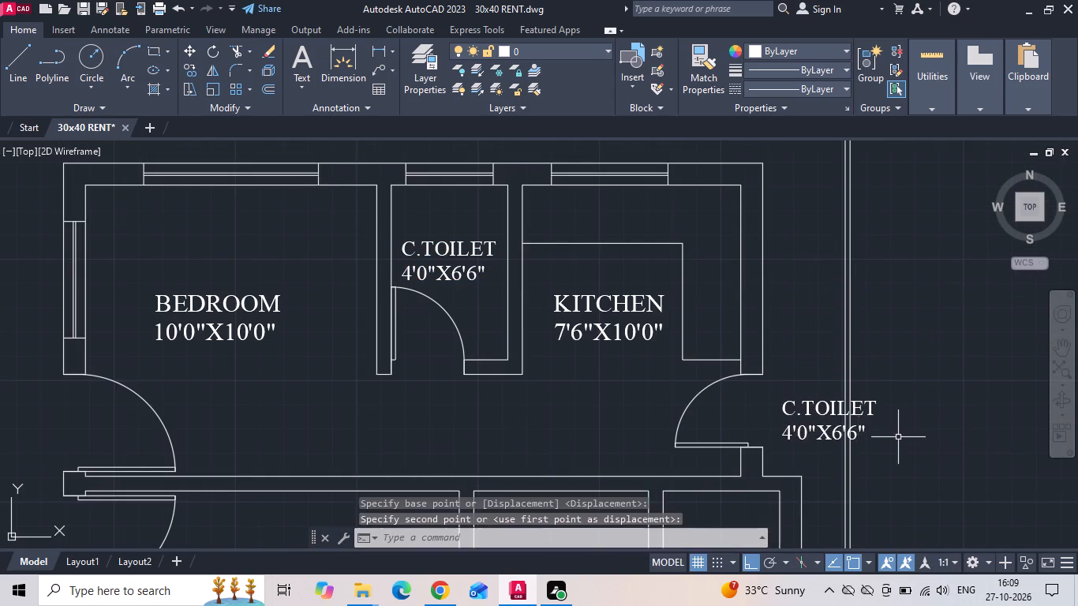
{"action": "middle_click_drag", "start_coordinate": [803, 439], "coordinate": [796, 369]}
{"action": "scroll", "coordinate": [795, 388], "scroll_direction": "down", "scroll_amount": 2}
{"action": "scroll", "coordinate": [830, 331], "scroll_direction": "up", "scroll_amount": 3}
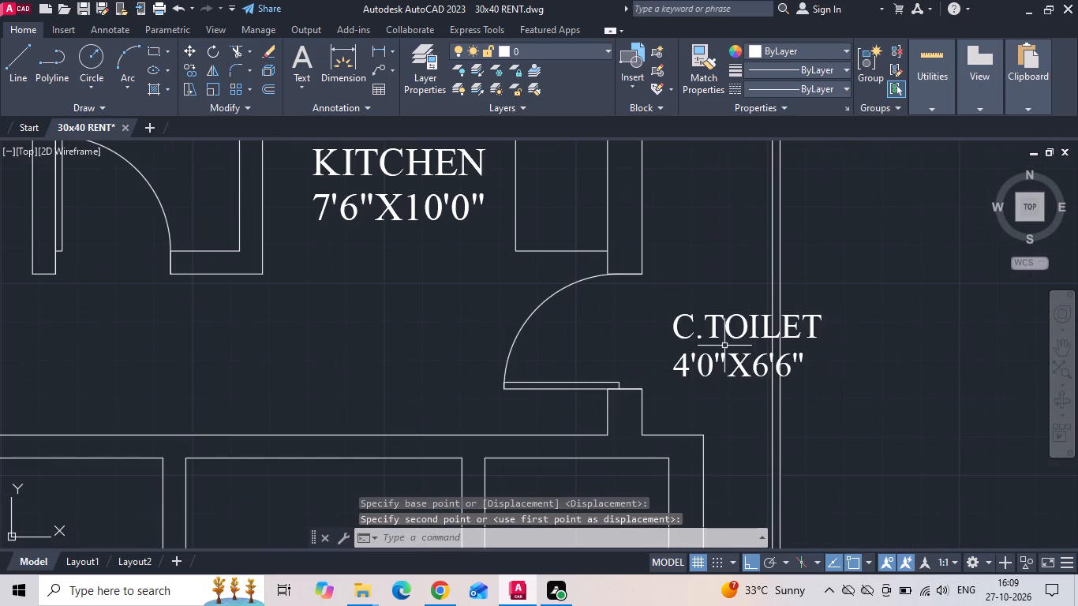
Move the copied C.TOILET label horizontally toward the rear kitchen's outer wall, inside the boundary line of the utility area.
{"action": "left_click", "coordinate": [724, 346]}
{"action": "left_click", "coordinate": [695, 301]}
{"action": "right_click", "coordinate": [694, 301]}
{"action": "left_click", "coordinate": [769, 286]}
{"action": "left_click", "coordinate": [983, 244]}
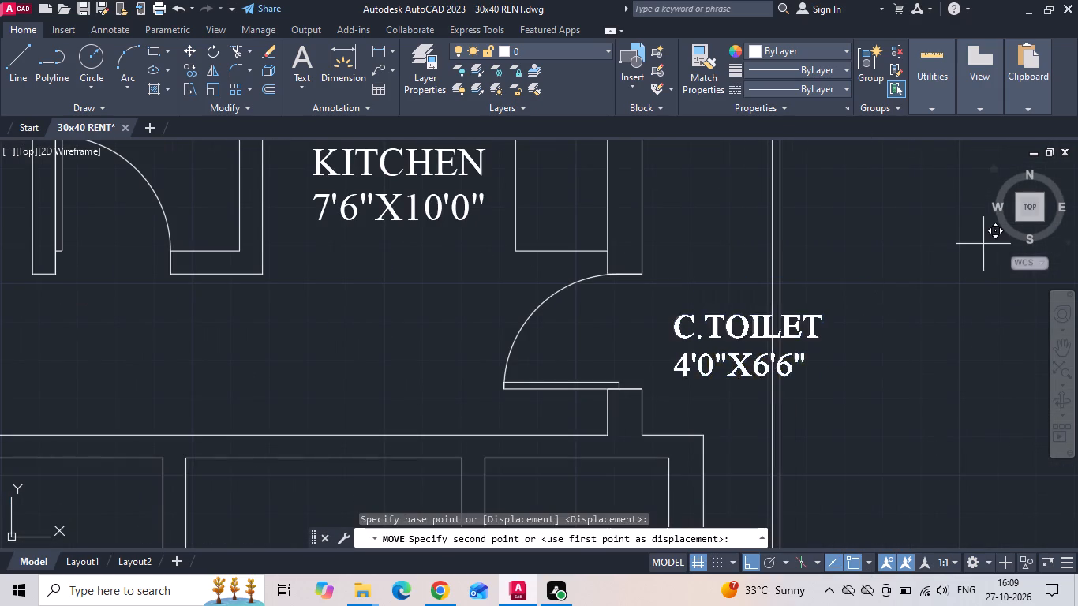
{"action": "left_click", "coordinate": [933, 243]}
Change the copied C.TOILET label beside the rear kitchen's outer door to read UTILITY 3'0"X9'0".
{"action": "scroll", "coordinate": [930, 293], "scroll_direction": "down", "scroll_amount": 2}
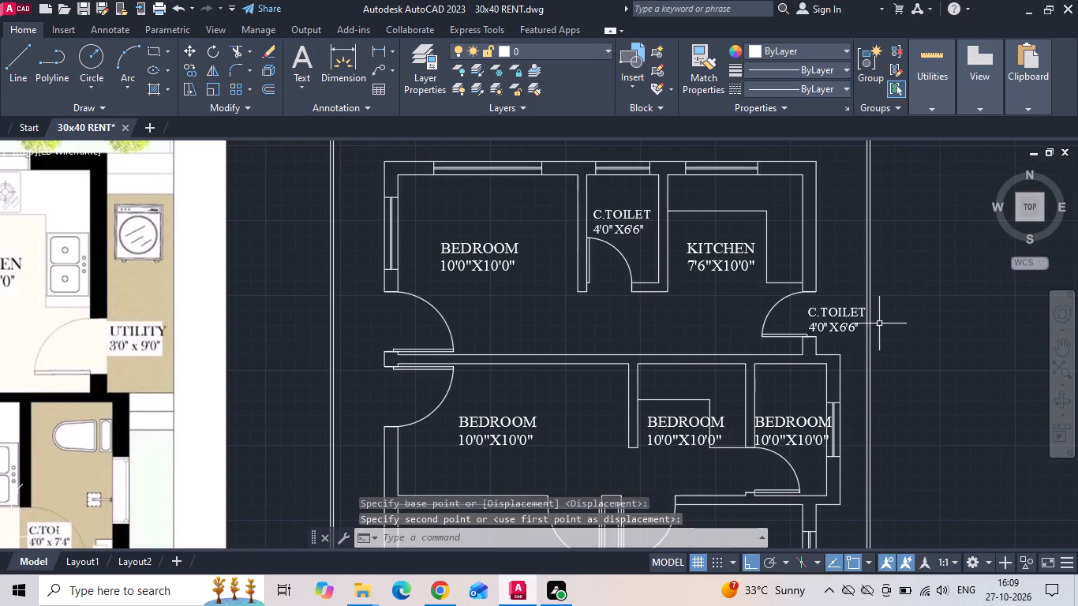
{"action": "scroll", "coordinate": [769, 325], "scroll_direction": "down", "scroll_amount": 1}
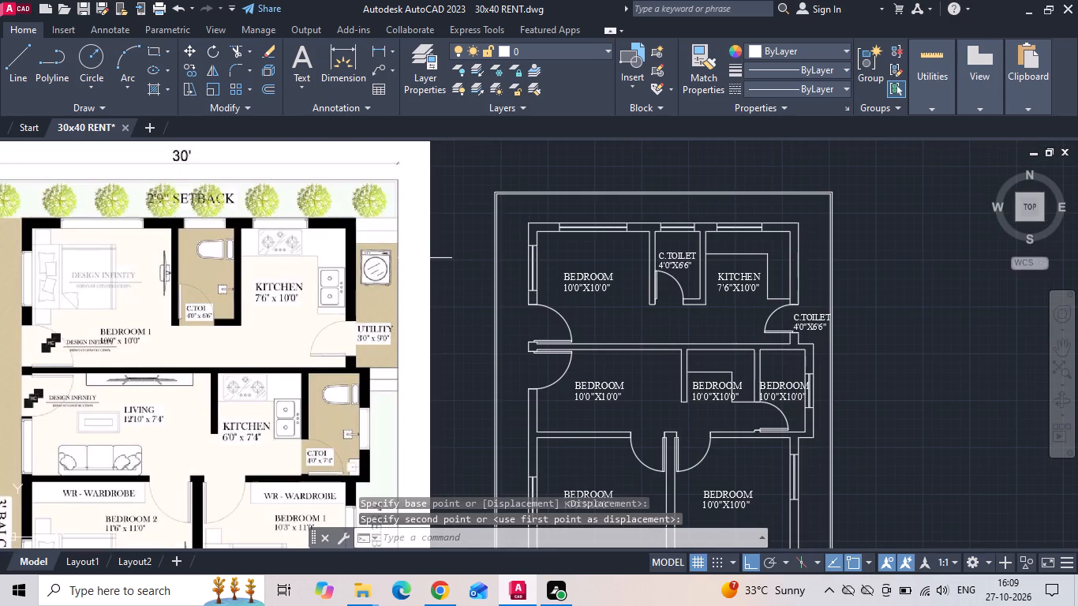
{"action": "scroll", "coordinate": [708, 328], "scroll_direction": "up", "scroll_amount": 1}
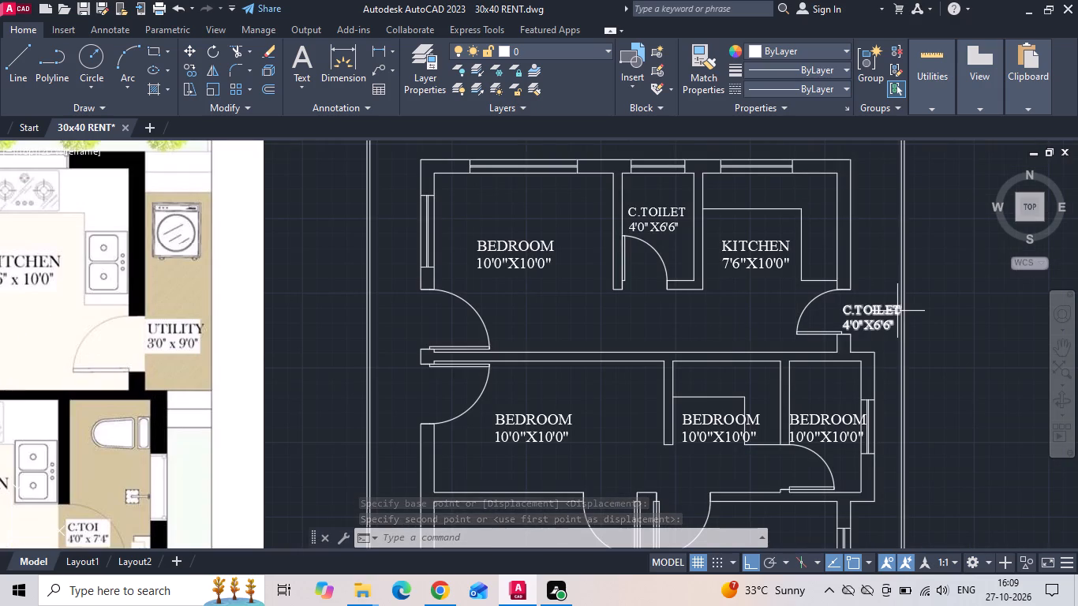
{"action": "double_click", "coordinate": [887, 312]}
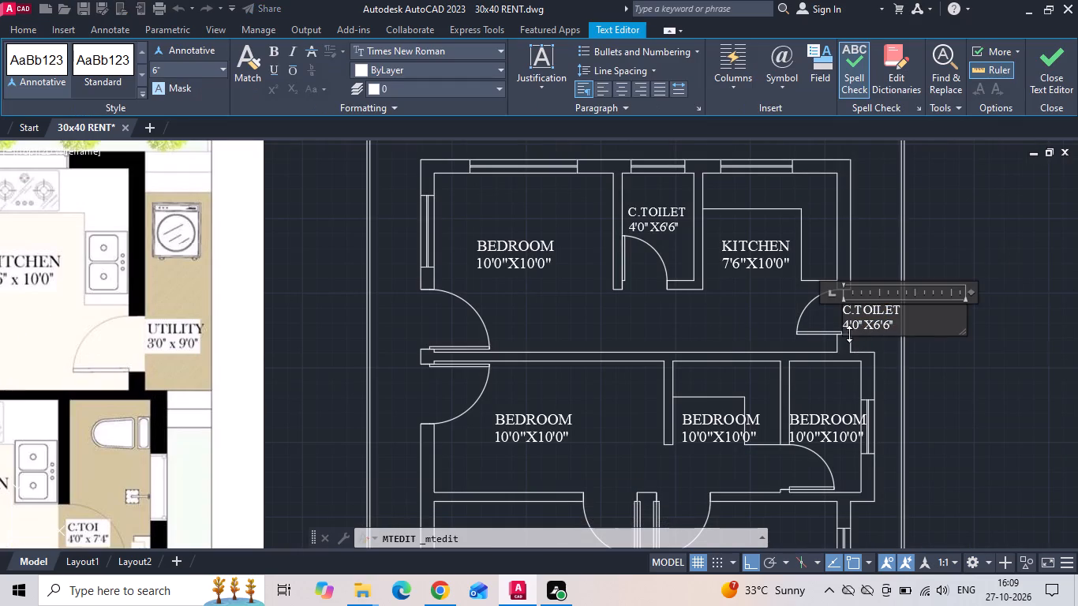
{"action": "left_click", "coordinate": [848, 330]}
{"action": "key", "text": "BackSpace"}
{"action": "key", "text": "3"}
{"action": "left_click", "coordinate": [880, 324]}
{"action": "key", "text": "BackSpace"}
{"action": "key", "text": "9"}
{"action": "left_click", "coordinate": [888, 326]}
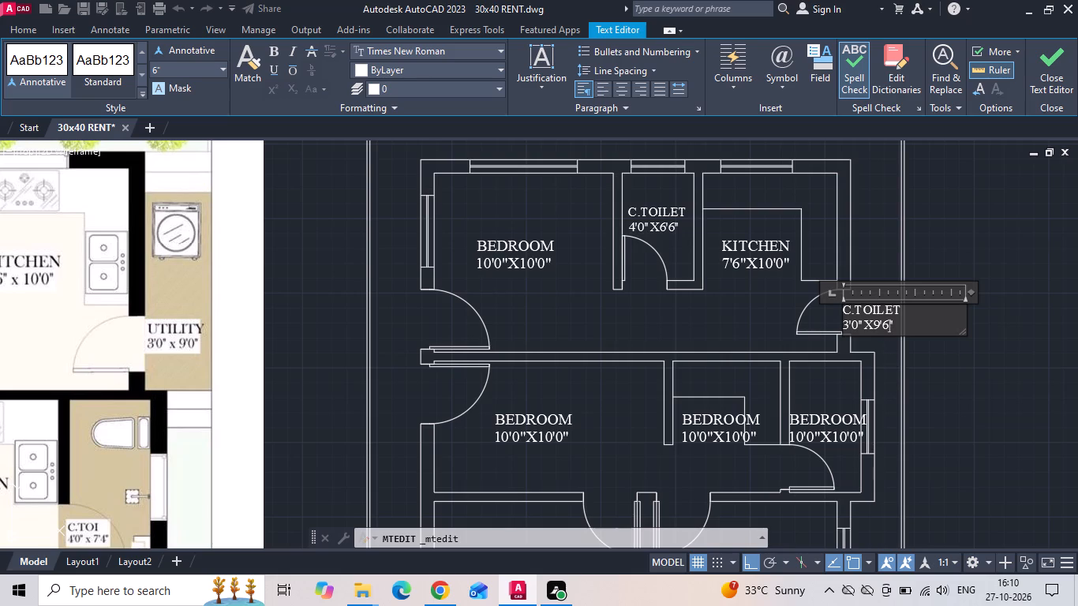
{"action": "key", "text": "BackSpace"}
{"action": "key", "text": "0"}
{"action": "left_click_drag", "start_coordinate": [900, 315], "coordinate": [793, 311]}
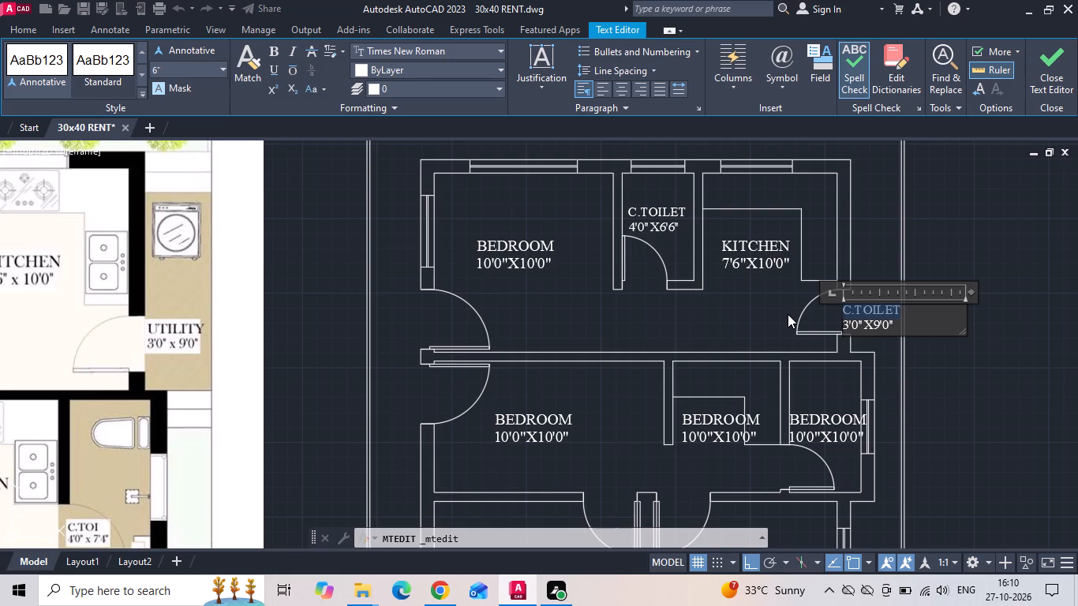
{"action": "key", "text": "BackSpace"}
{"action": "type", "text": "UTILITY"}
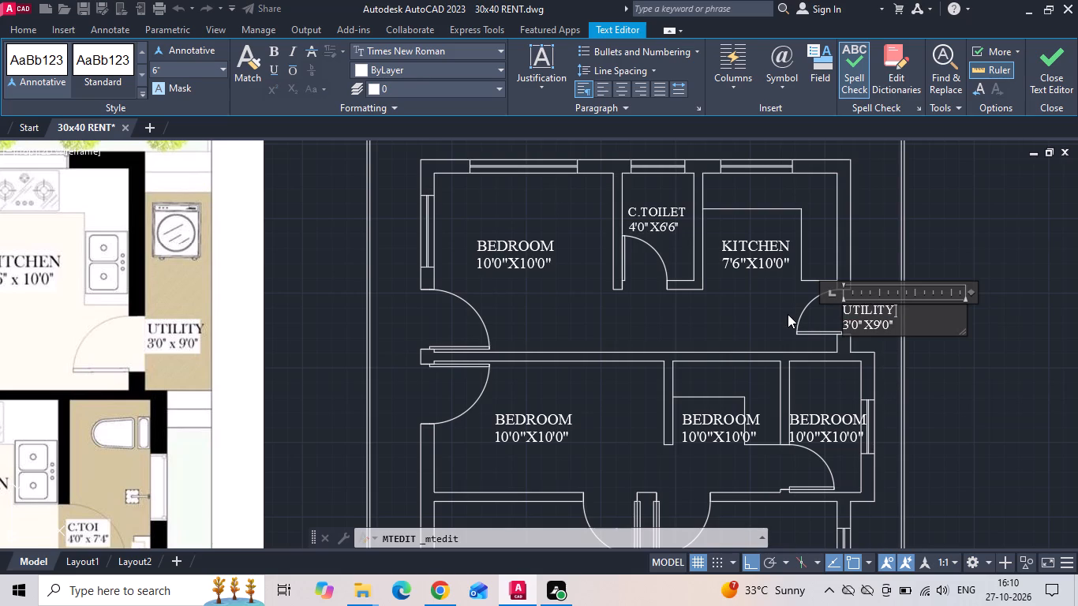
{"action": "left_click", "coordinate": [990, 250]}
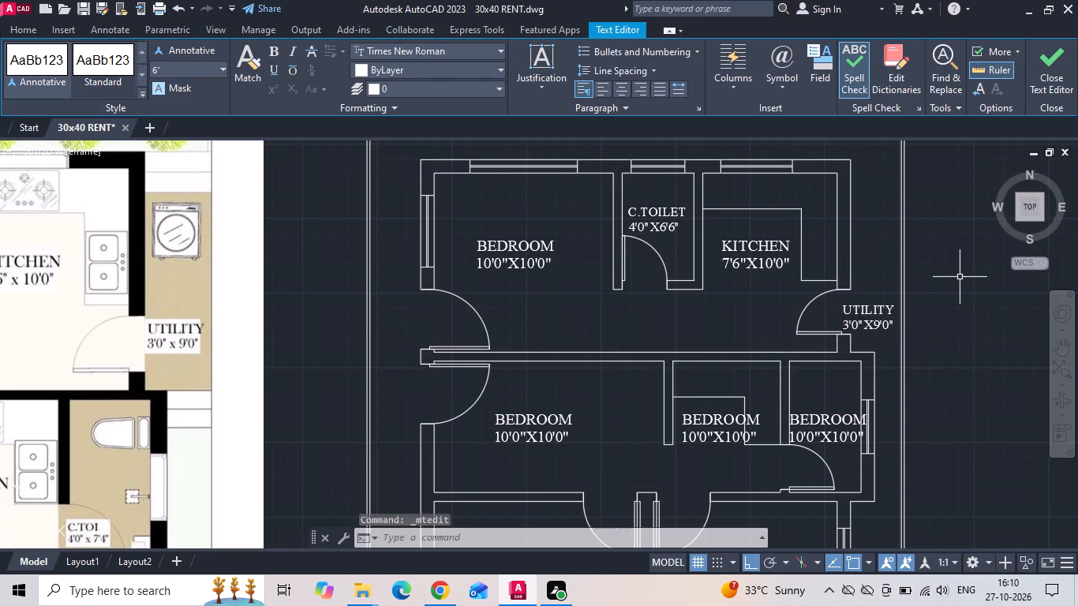
Move the UTILITY label straight up about 6" beside the rear kitchen's outer door.
{"action": "left_click", "coordinate": [872, 303]}
{"action": "left_click", "coordinate": [871, 311]}
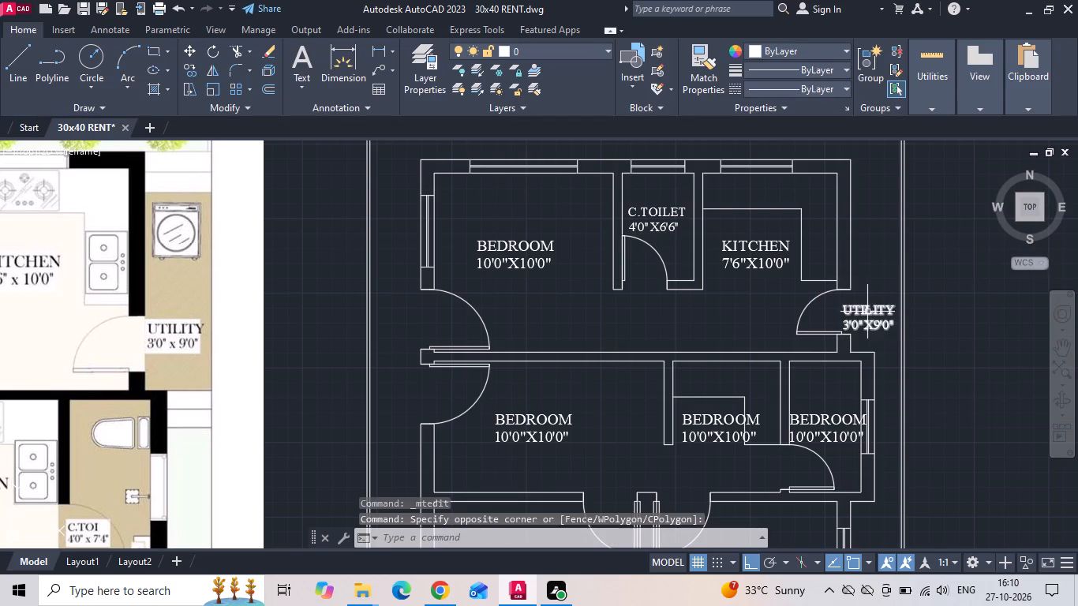
{"action": "left_click", "coordinate": [867, 312]}
{"action": "right_click", "coordinate": [867, 312]}
{"action": "left_click", "coordinate": [893, 290]}
{"action": "middle_click_drag", "start_coordinate": [929, 288], "coordinate": [804, 297]}
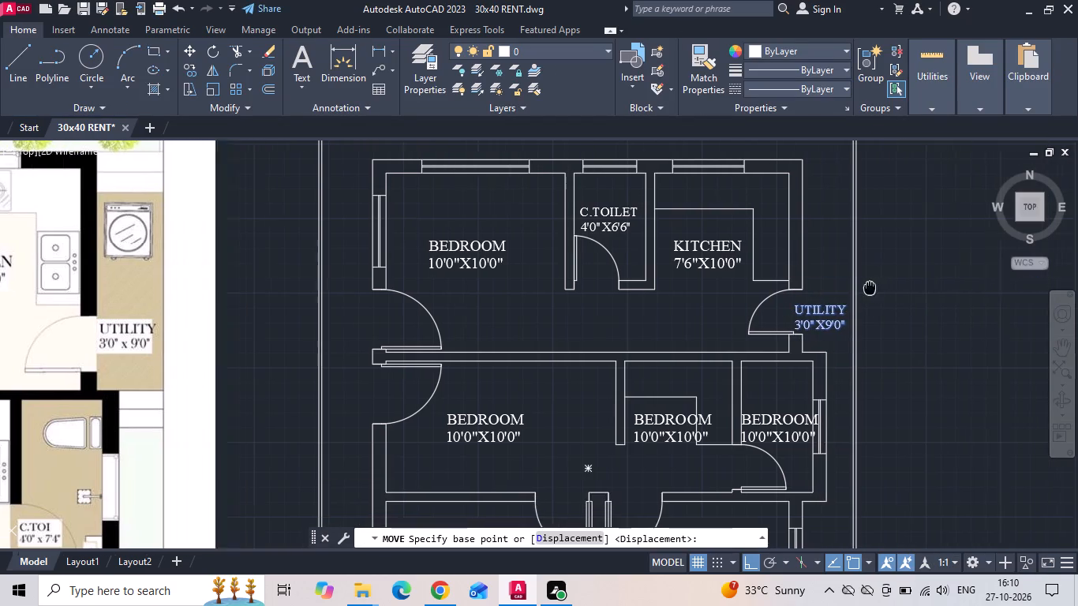
{"action": "middle_click_drag", "start_coordinate": [804, 297], "coordinate": [797, 299]}
{"action": "scroll", "coordinate": [822, 288], "scroll_direction": "up", "scroll_amount": 1}
{"action": "left_click", "coordinate": [928, 313]}
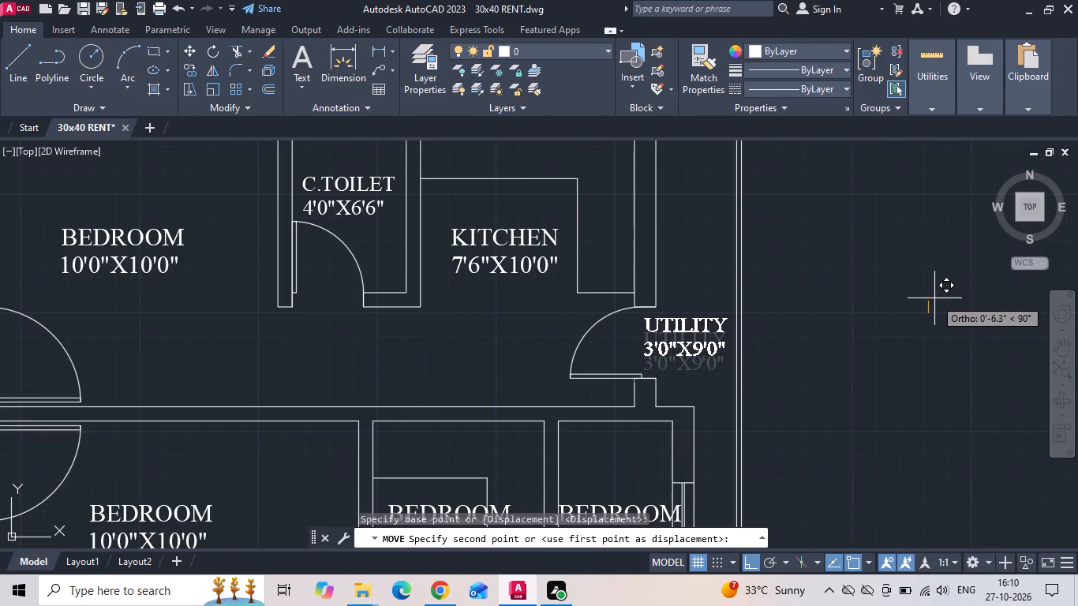
{"action": "left_click", "coordinate": [938, 296]}
{"action": "scroll", "coordinate": [859, 391], "scroll_direction": "down", "scroll_amount": 1}
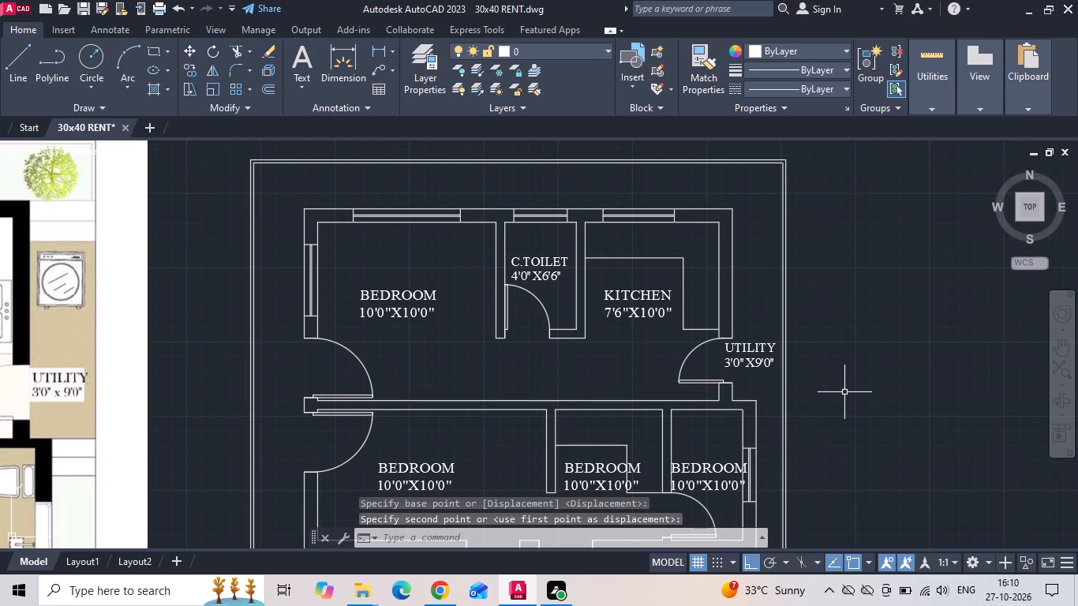
Offset the short wall line below the UTILITY label 9' toward the rear of the house.
{"action": "key", "text": "o"}
{"action": "key", "text": "space"}
{"action": "type", "text": "9'"}
{"action": "key", "text": "Return"}
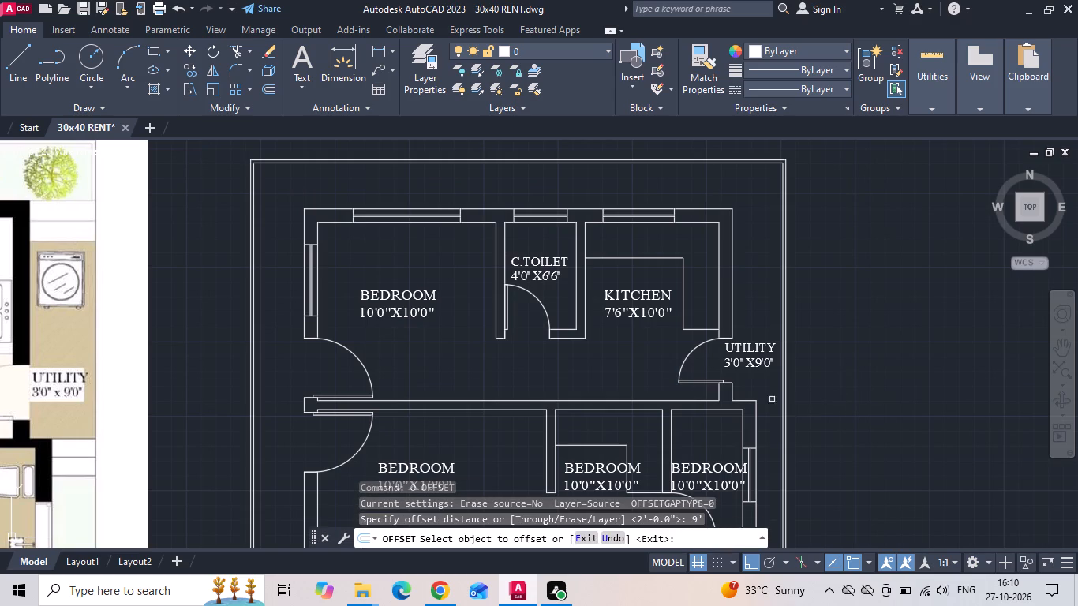
{"action": "left_click", "coordinate": [743, 400]}
{"action": "left_click", "coordinate": [759, 291]}
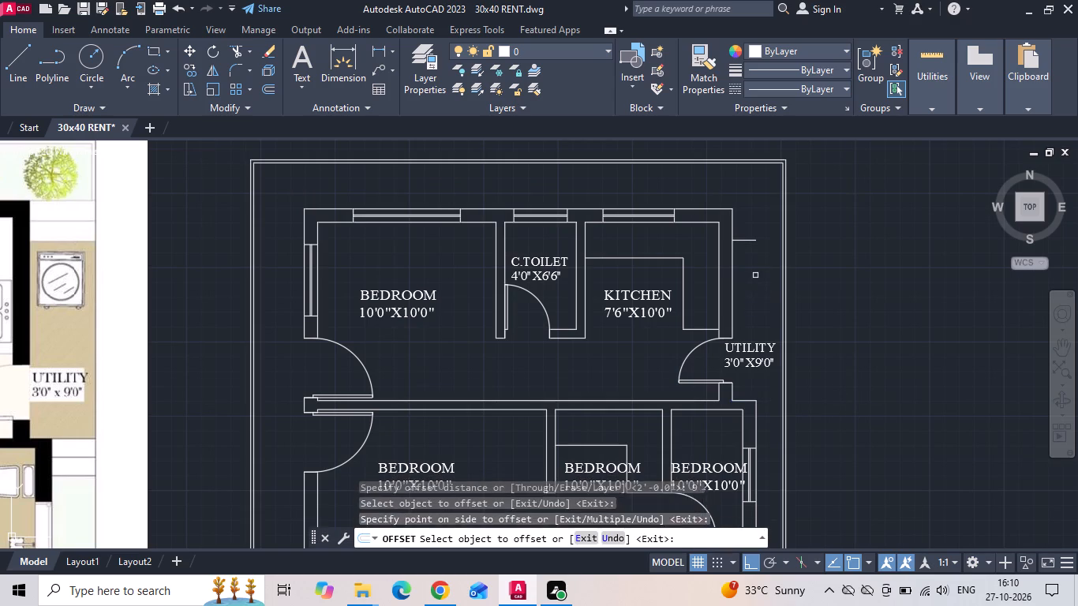
{"action": "key", "text": "Escape"}
Measure the distance from the rear kitchen's outer corner to the offset utility line with a linear dimension, without placing it.
{"action": "scroll", "coordinate": [756, 206], "scroll_direction": "up", "scroll_amount": 2}
{"action": "left_click", "coordinate": [383, 50]}
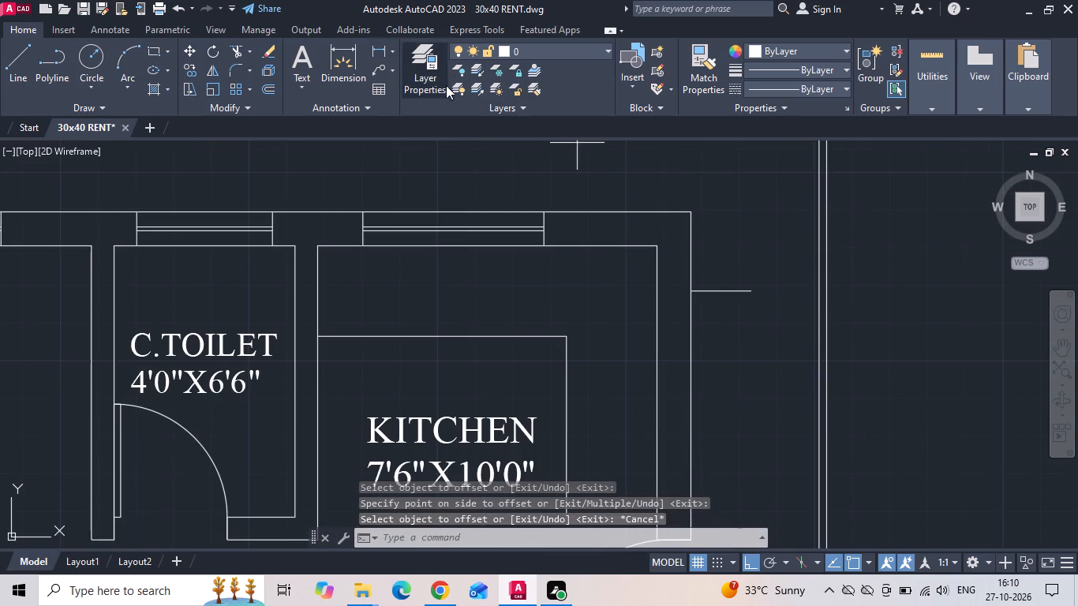
{"action": "left_click_drag", "start_coordinate": [691, 210], "coordinate": [690, 217]}
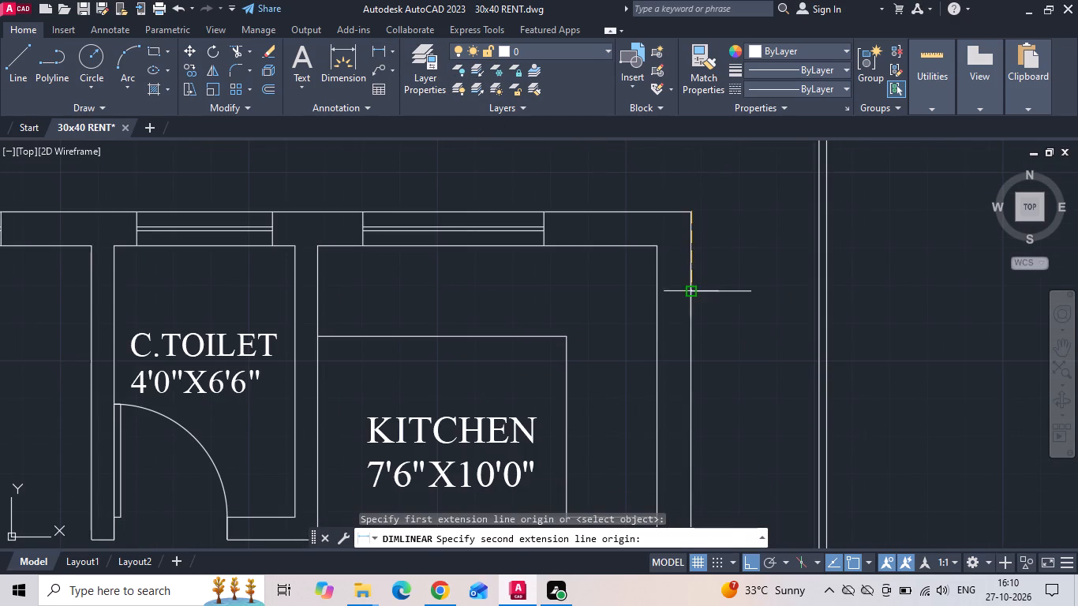
{"action": "left_click", "coordinate": [691, 290]}
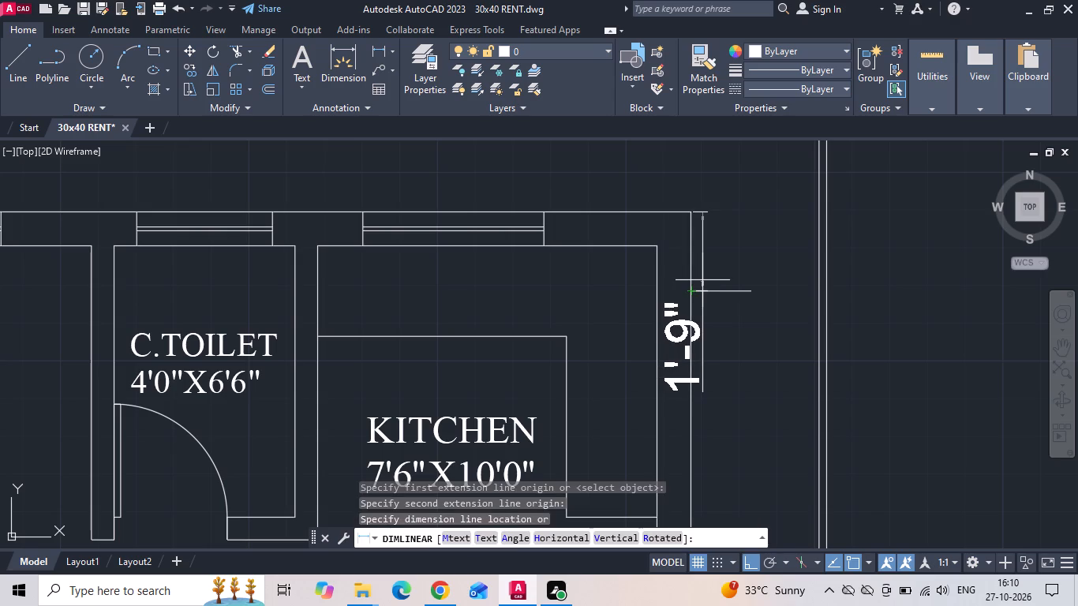
{"action": "key", "text": "Escape"}
Draw a helper line from the kitchen's outer corner to the offset line, and a horizontal line from its midpoint to the boundary wall.
{"action": "type", "text": "L"}
{"action": "key", "text": "space"}
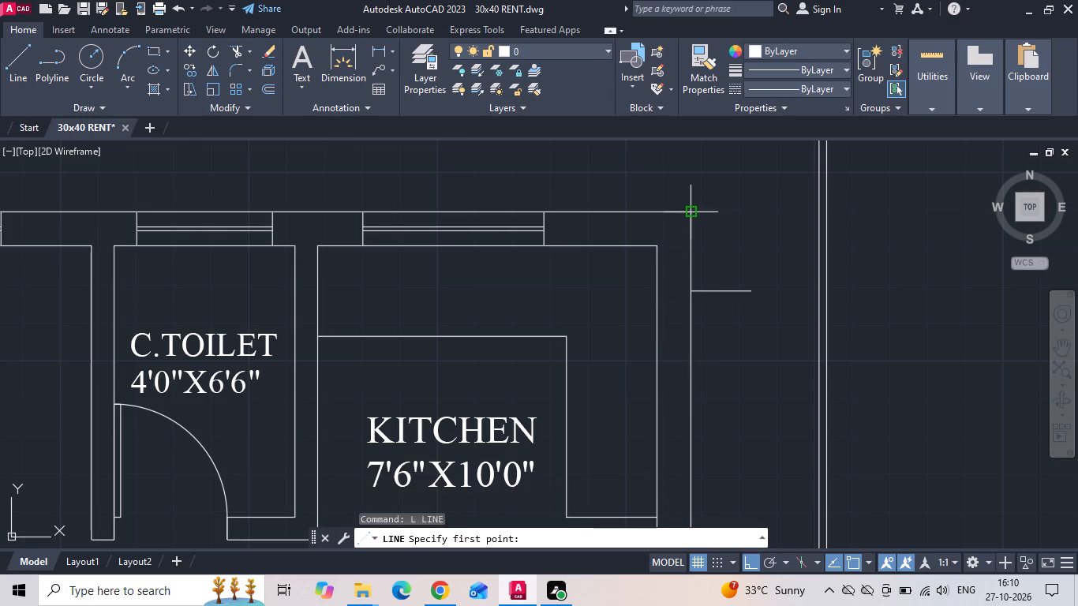
{"action": "left_click_drag", "start_coordinate": [691, 215], "coordinate": [693, 234]}
{"action": "left_click", "coordinate": [694, 295]}
{"action": "key", "text": "Escape"}
{"action": "key", "text": "l"}
{"action": "key", "text": "space"}
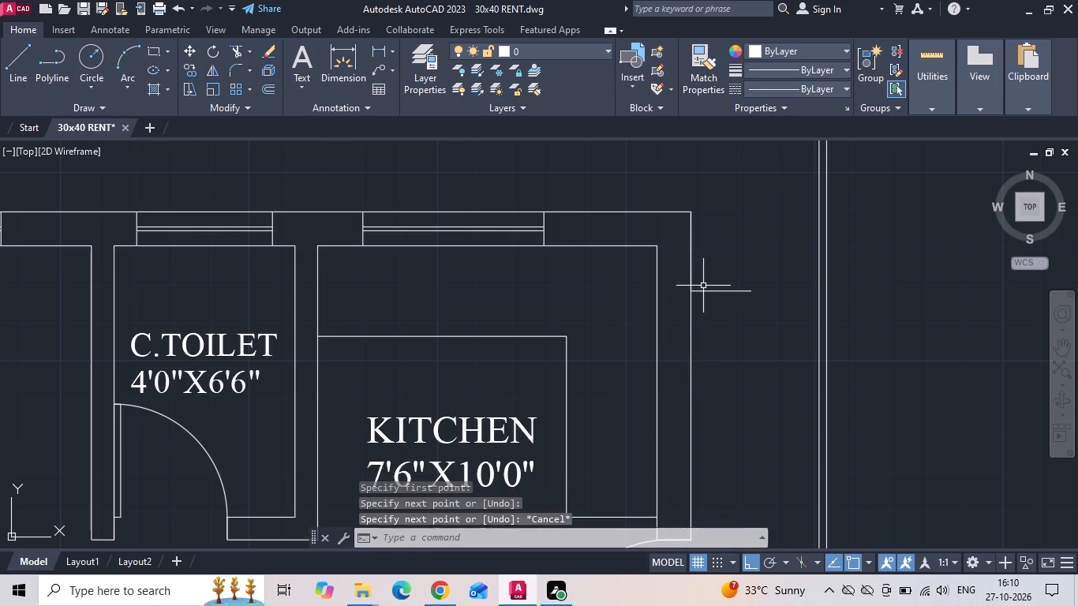
{"action": "left_click", "coordinate": [692, 254]}
{"action": "left_click", "coordinate": [819, 253]}
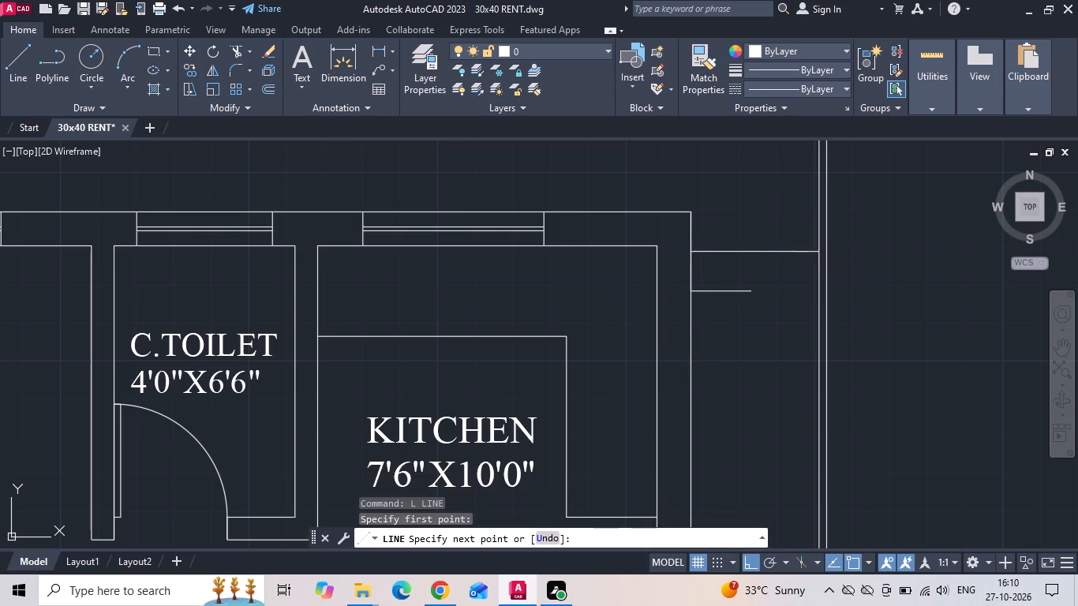
{"action": "key", "text": "Escape"}
Delete the short vertical helper line on the kitchen's outer wall.
{"action": "left_click", "coordinate": [690, 239]}
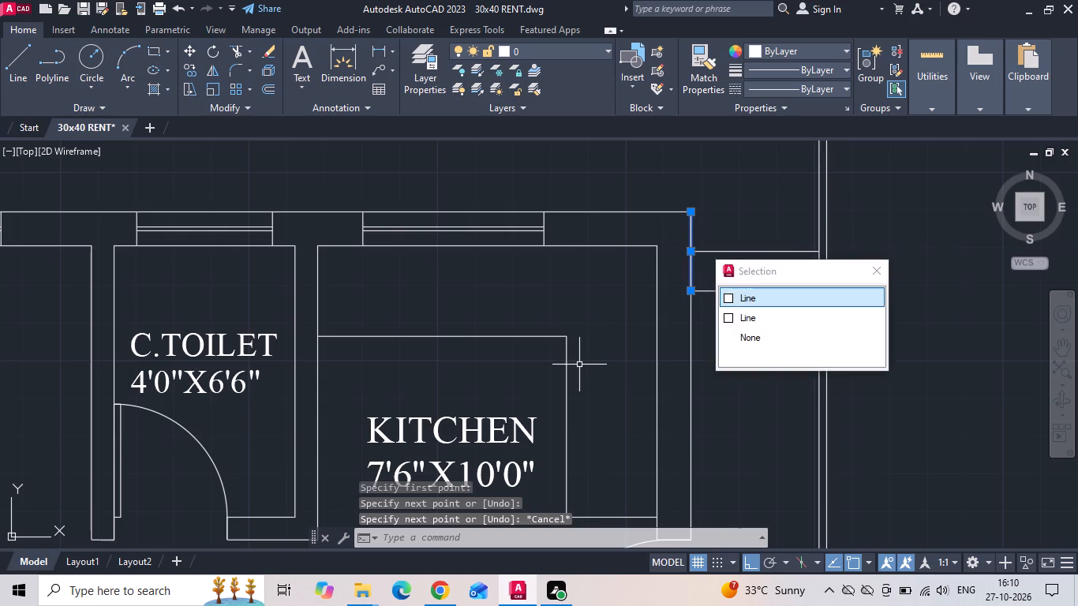
{"action": "key", "text": "Delete"}
Extend the rear wall's outer line and the offset utility line to the inner boundary line.
{"action": "type", "text": "EX"}
{"action": "key", "text": "space"}
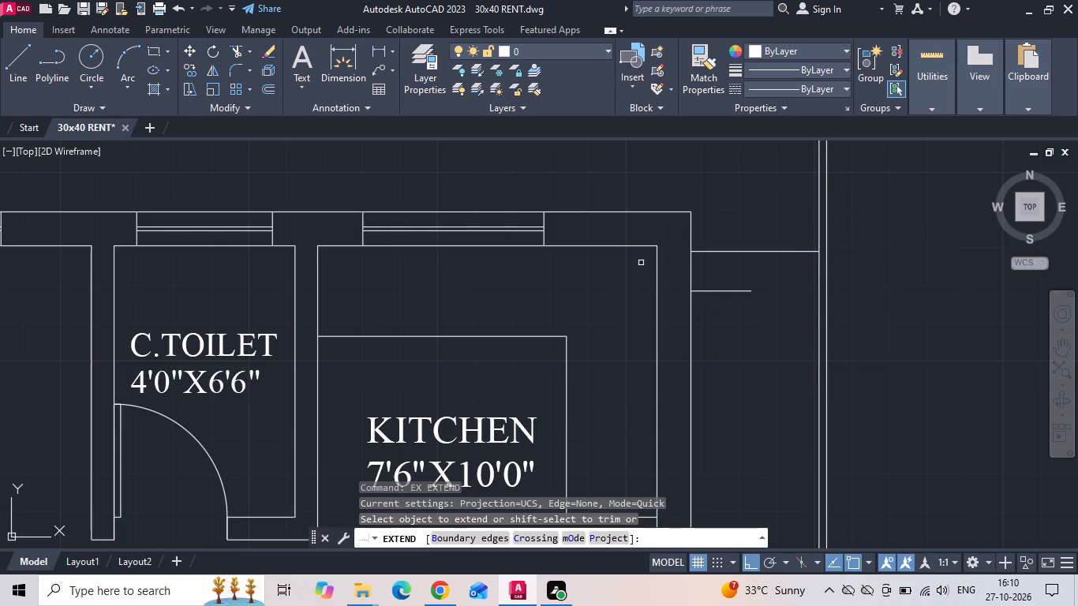
{"action": "left_click", "coordinate": [677, 212]}
{"action": "left_click_drag", "start_coordinate": [722, 283], "coordinate": [723, 311]}
{"action": "left_click", "coordinate": [724, 333]}
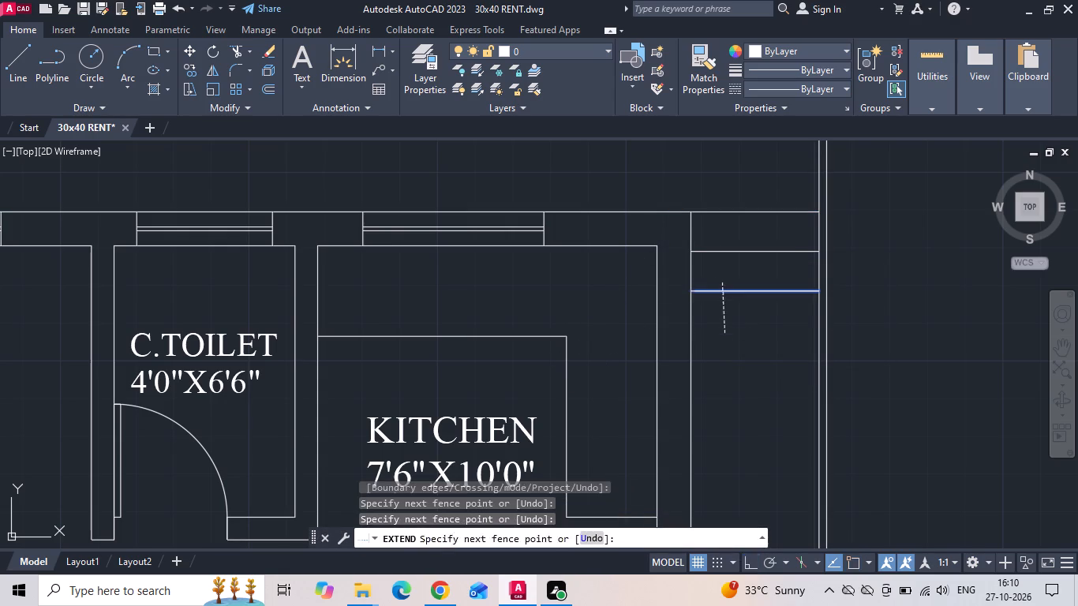
{"action": "scroll", "coordinate": [964, 271], "scroll_direction": "down", "scroll_amount": 2}
{"action": "key", "text": "Escape"}
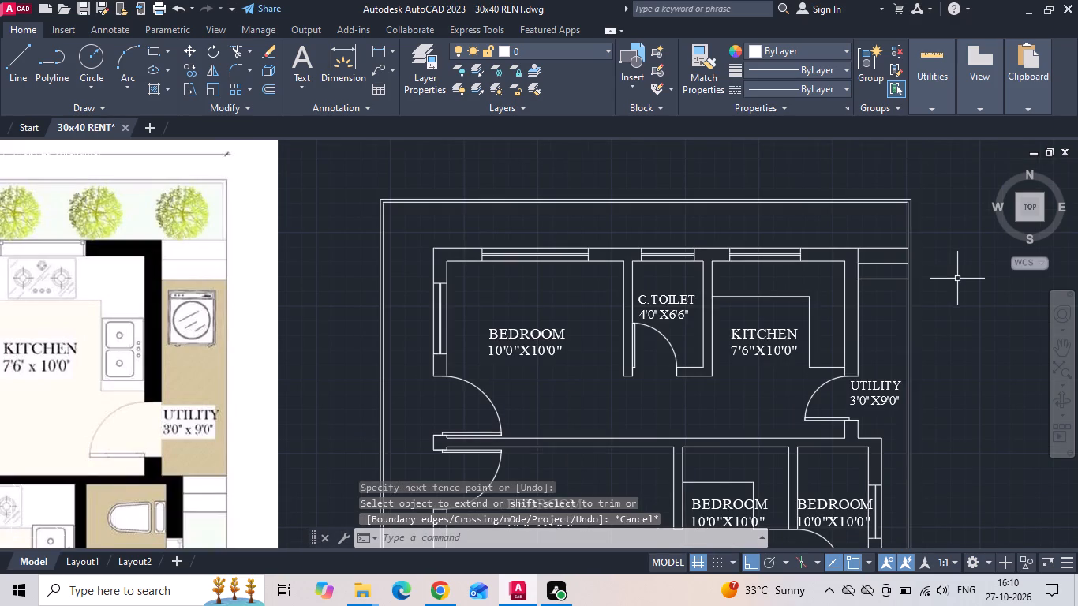
Save the drawing.
{"action": "key", "text": "ctrl+s"}
{"action": "key", "text": "ctrl+s"}
{"action": "key", "text": "ctrl+s"}
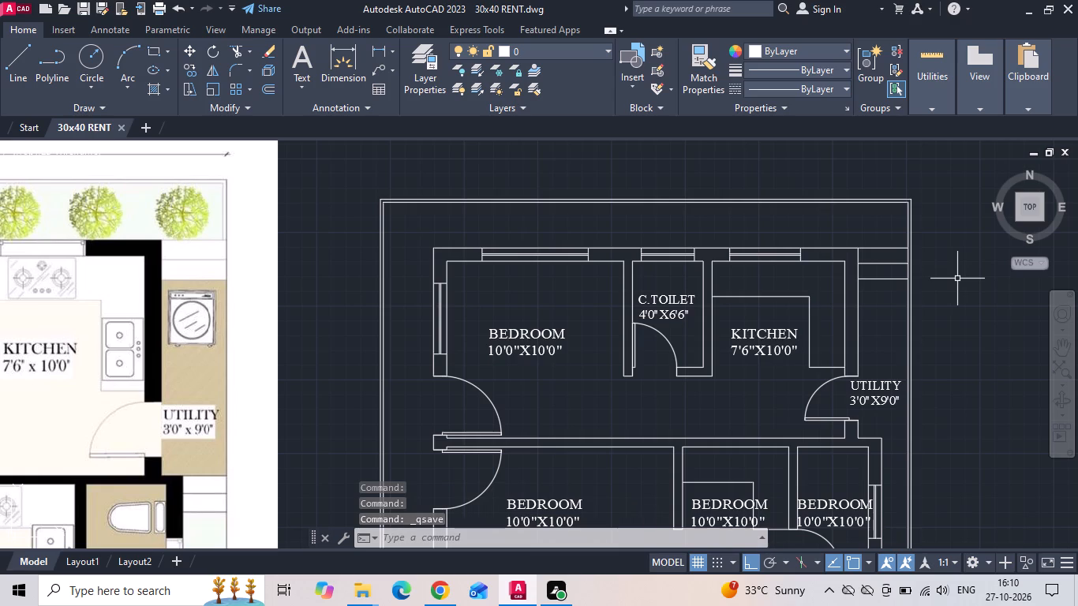
Extend the three horizontal lines behind the utility area to the outer boundary line.
{"action": "type", "text": "EX"}
{"action": "key", "text": "space"}
{"action": "key", "text": "space"}
{"action": "scroll", "coordinate": [895, 250], "scroll_direction": "up", "scroll_amount": 1}
{"action": "left_click_drag", "start_coordinate": [905, 230], "coordinate": [904, 253]}
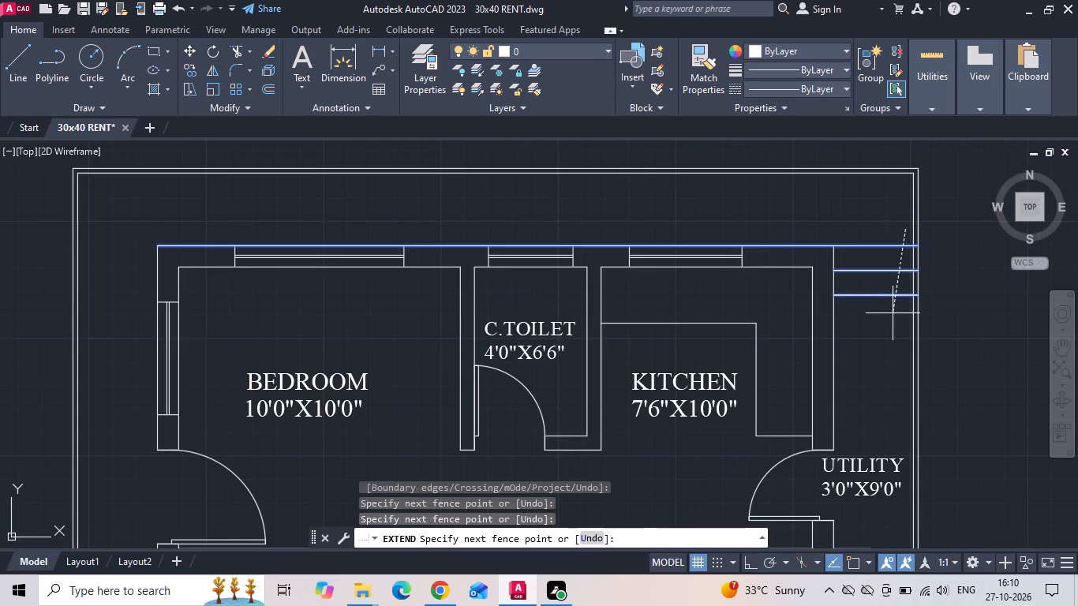
{"action": "left_click", "coordinate": [893, 313]}
{"action": "key", "text": "Escape"}
Trim away the inner boundary line along the utility side of the house, from the rear corner to the staircase area.
{"action": "type", "text": "TR"}
{"action": "key", "text": "space"}
{"action": "scroll", "coordinate": [933, 257], "scroll_direction": "up", "scroll_amount": 1}
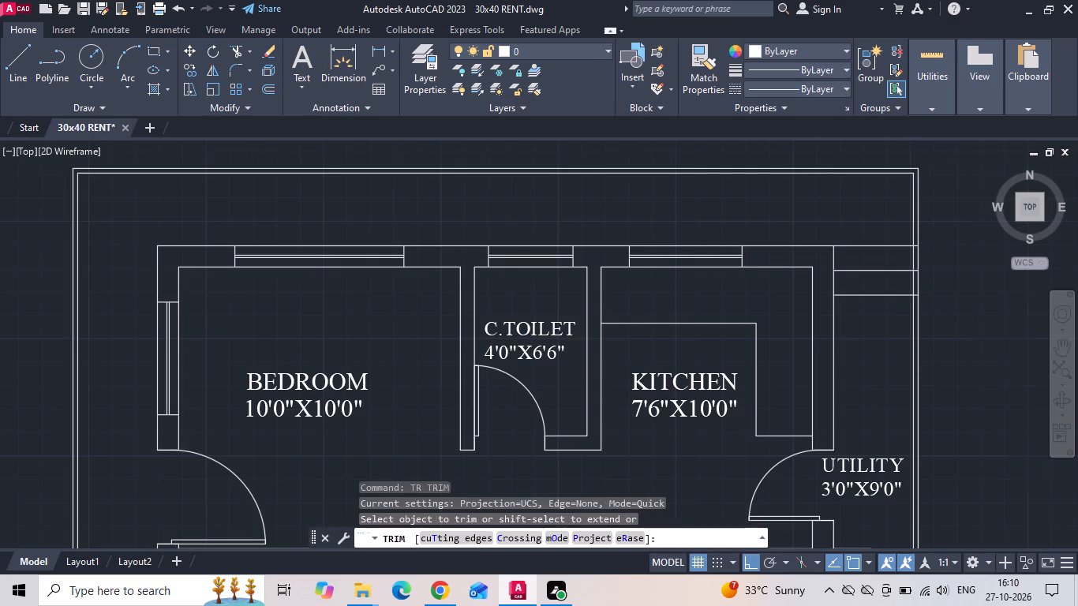
{"action": "scroll", "coordinate": [933, 257], "scroll_direction": "up", "scroll_amount": 1}
{"action": "scroll", "coordinate": [855, 234], "scroll_direction": "down", "scroll_amount": 5}
{"action": "scroll", "coordinate": [874, 436], "scroll_direction": "up", "scroll_amount": 2}
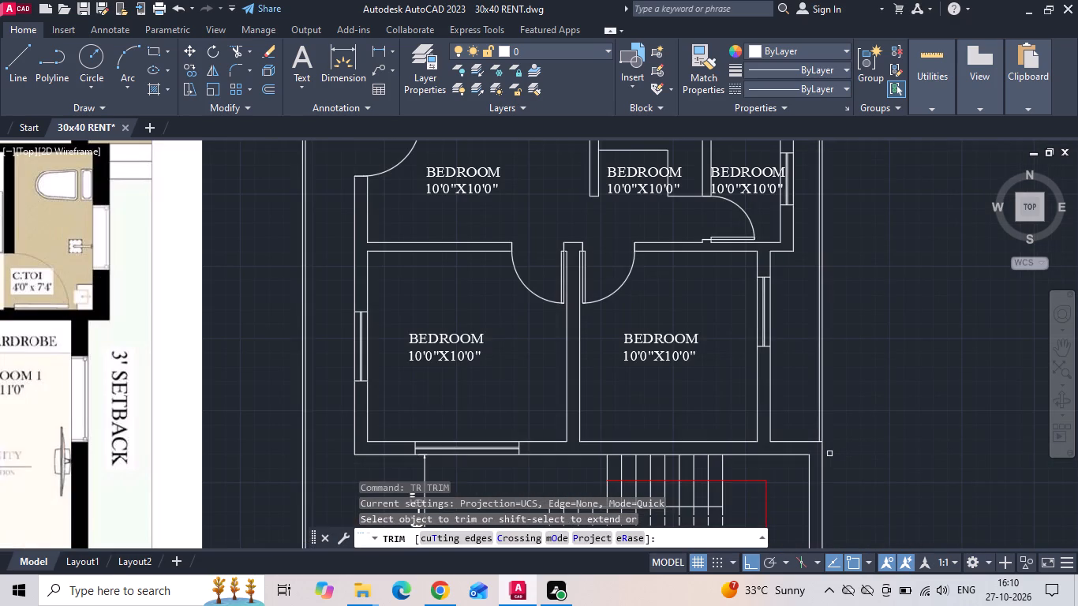
{"action": "left_click", "coordinate": [817, 431]}
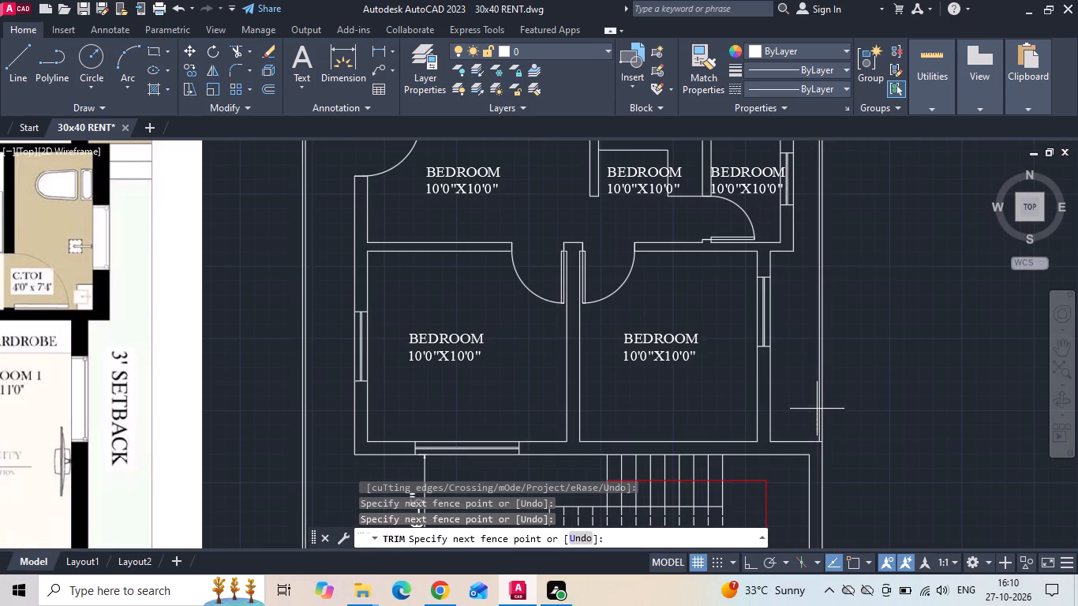
{"action": "scroll", "coordinate": [820, 340], "scroll_direction": "up", "scroll_amount": 1}
{"action": "left_click", "coordinate": [820, 338]}
{"action": "scroll", "coordinate": [780, 397], "scroll_direction": "down", "scroll_amount": 2}
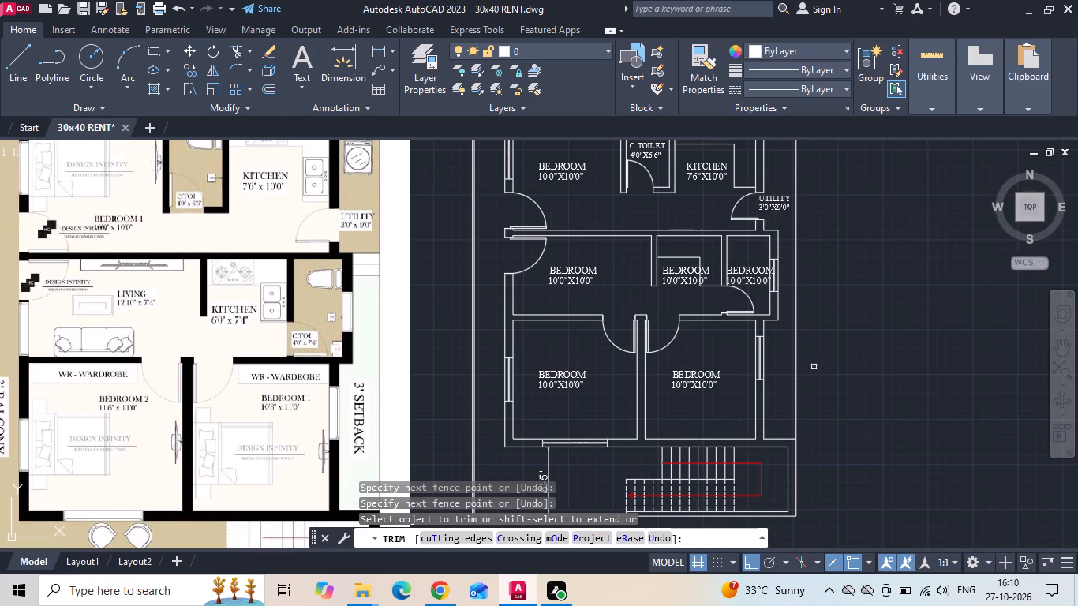
{"action": "middle_click_drag", "start_coordinate": [858, 292], "coordinate": [837, 412]}
{"action": "scroll", "coordinate": [772, 226], "scroll_direction": "up", "scroll_amount": 2}
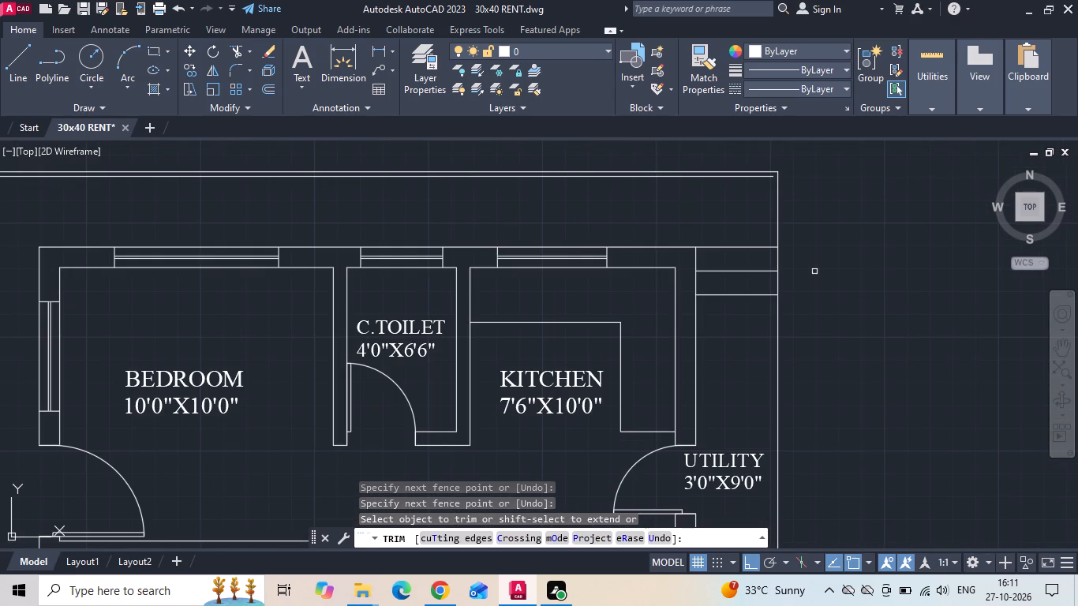
{"action": "key", "text": "Escape"}
Draw a vertical line from the inner boundary's rear corner on the utility side to the extended rear wall line.
{"action": "key", "text": "l"}
{"action": "key", "text": "space"}
{"action": "scroll", "coordinate": [772, 215], "scroll_direction": "up", "scroll_amount": 2}
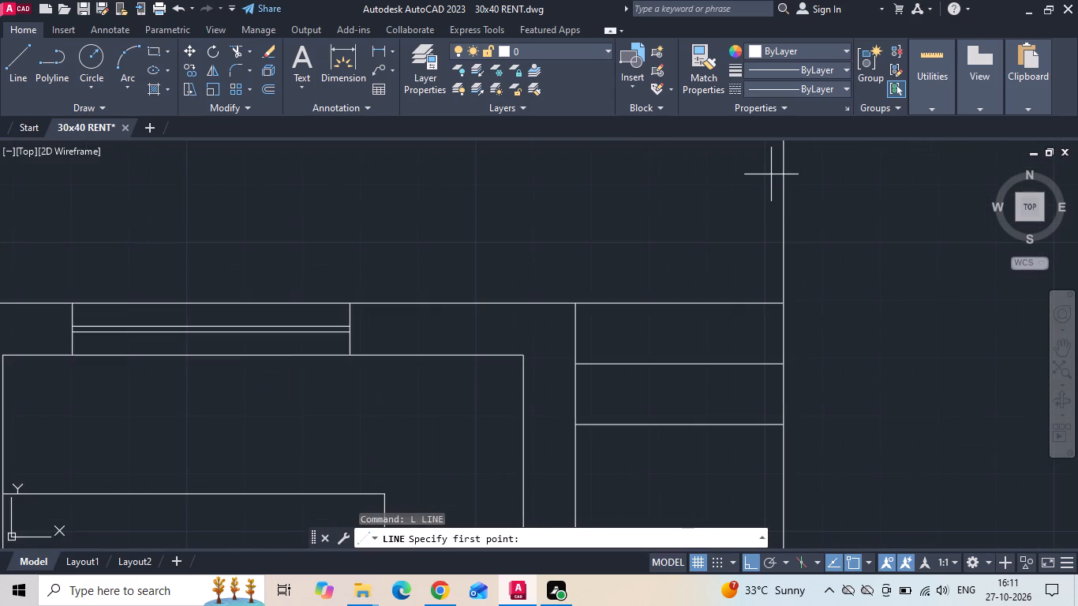
{"action": "middle_click_drag", "start_coordinate": [767, 194], "coordinate": [767, 256]}
{"action": "left_click", "coordinate": [769, 189]}
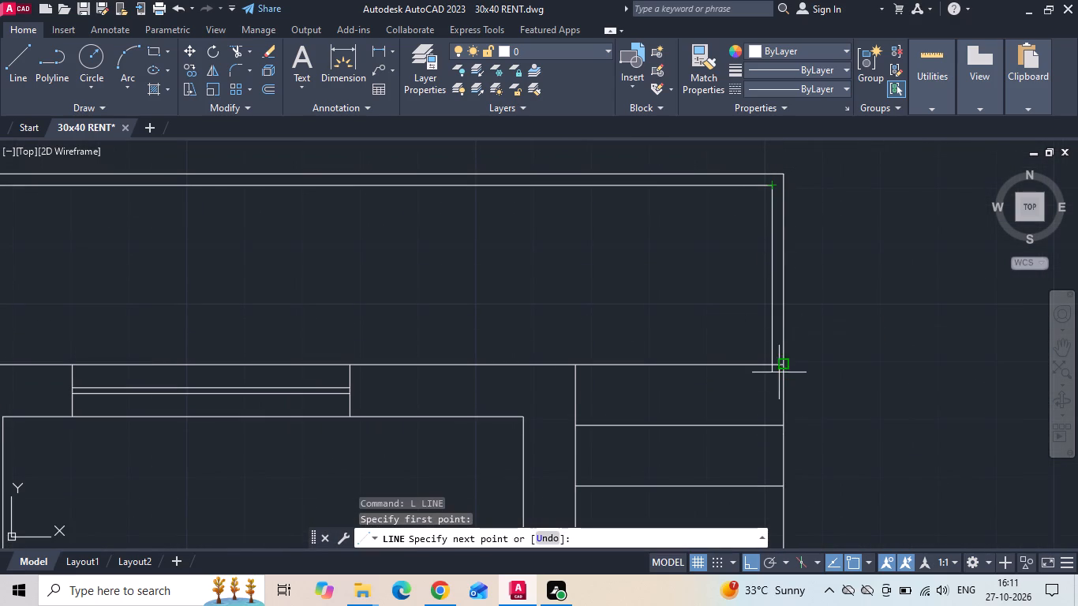
{"action": "left_click", "coordinate": [776, 361]}
{"action": "key", "text": "Escape"}
Save the drawing.
{"action": "key", "text": "ctrl+s"}
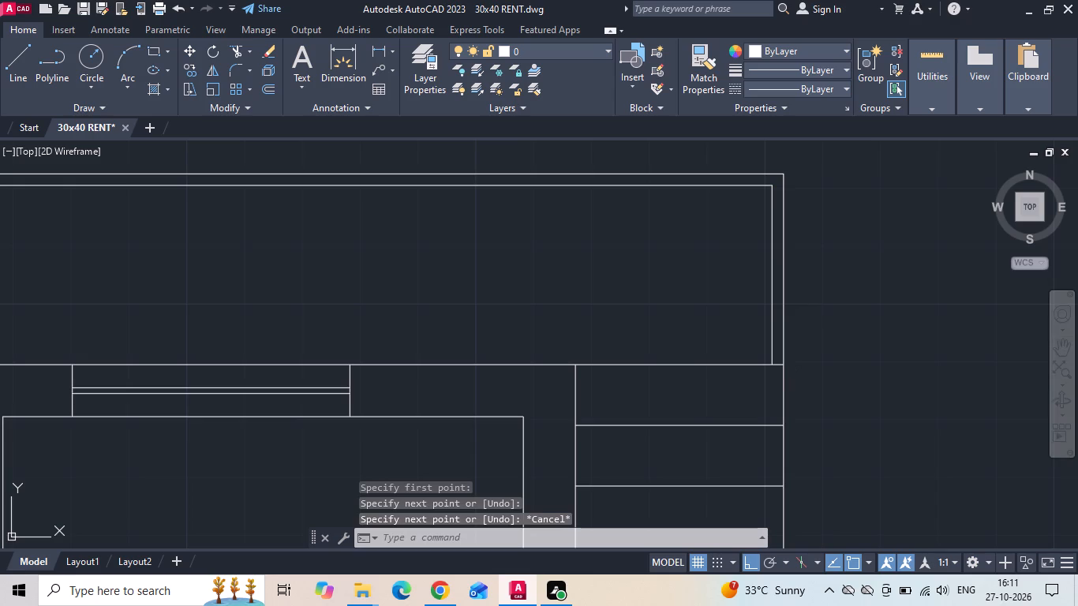
{"action": "key", "text": "ctrl+s"}
{"action": "key", "text": "ctrl+s"}
{"action": "key", "text": "ctrl+s"}
Set the text height to 6" for the whole BEDROOM label in the small toilet room beside the middle unit's kitchen.
{"action": "scroll", "coordinate": [772, 332], "scroll_direction": "down", "scroll_amount": 4}
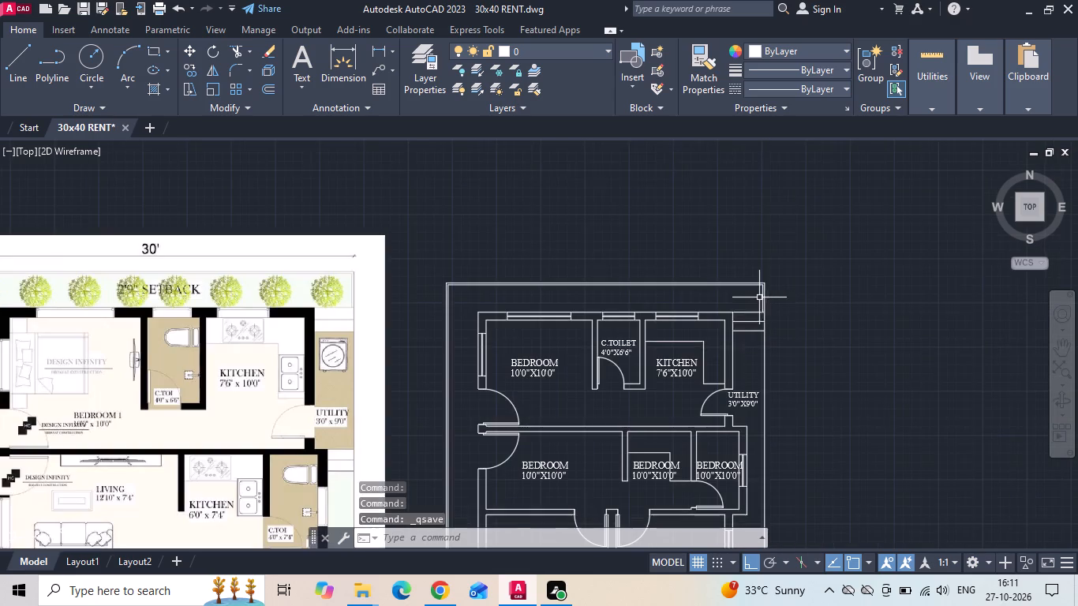
{"action": "middle_click_drag", "start_coordinate": [702, 365], "coordinate": [735, 277]}
{"action": "middle_click_drag", "start_coordinate": [740, 322], "coordinate": [748, 296]}
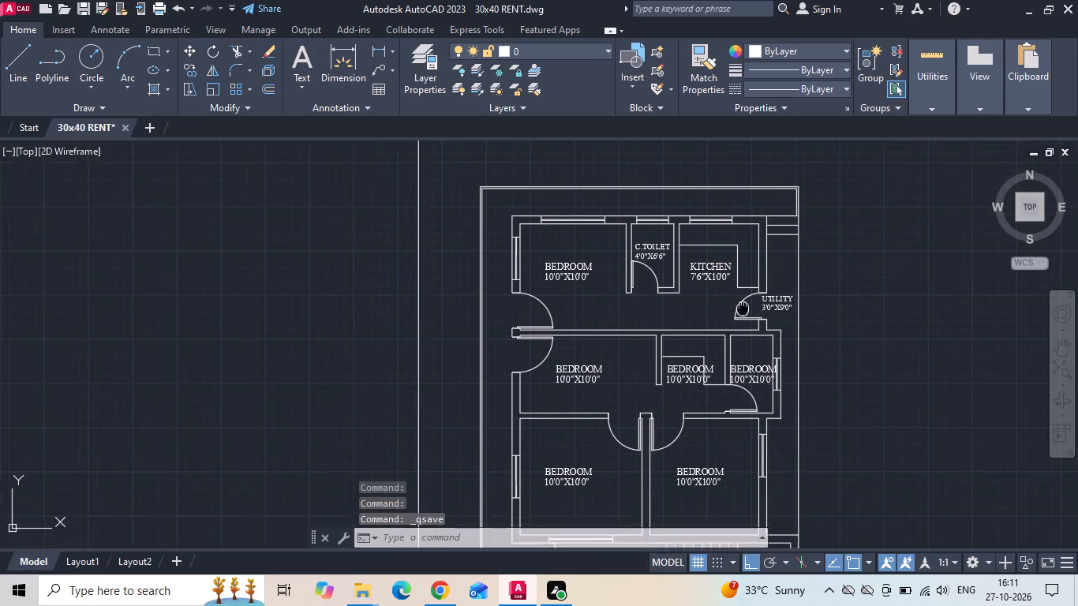
{"action": "middle_click_drag", "start_coordinate": [748, 296], "coordinate": [765, 260]}
{"action": "scroll", "coordinate": [780, 331], "scroll_direction": "up", "scroll_amount": 1}
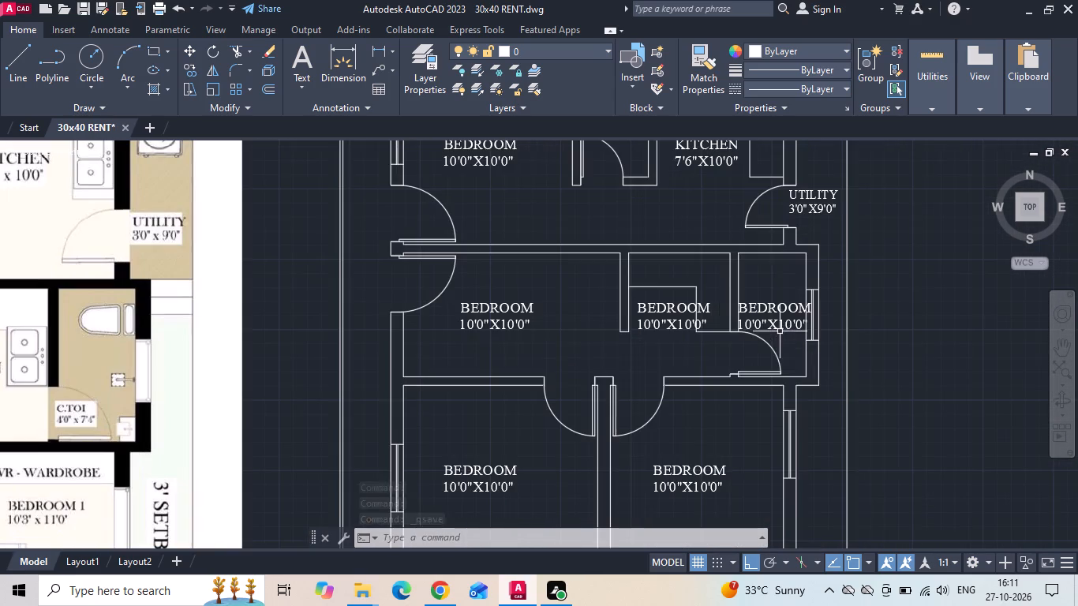
{"action": "left_click", "coordinate": [778, 316]}
{"action": "key", "text": "Escape"}
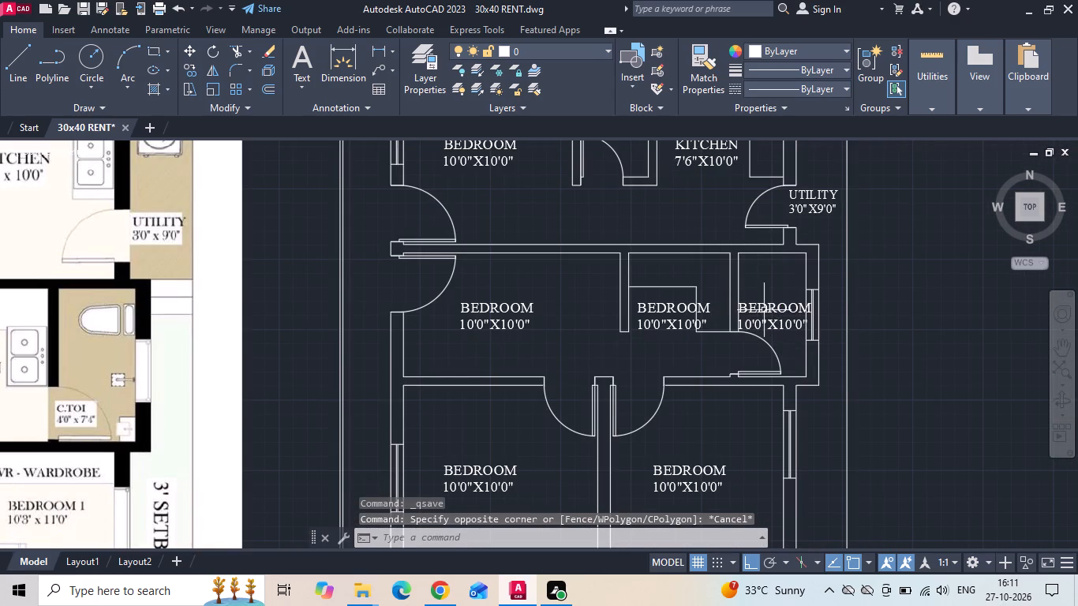
{"action": "left_click", "coordinate": [764, 311]}
{"action": "double_click", "coordinate": [764, 311]}
{"action": "key", "text": "ctrl+a"}
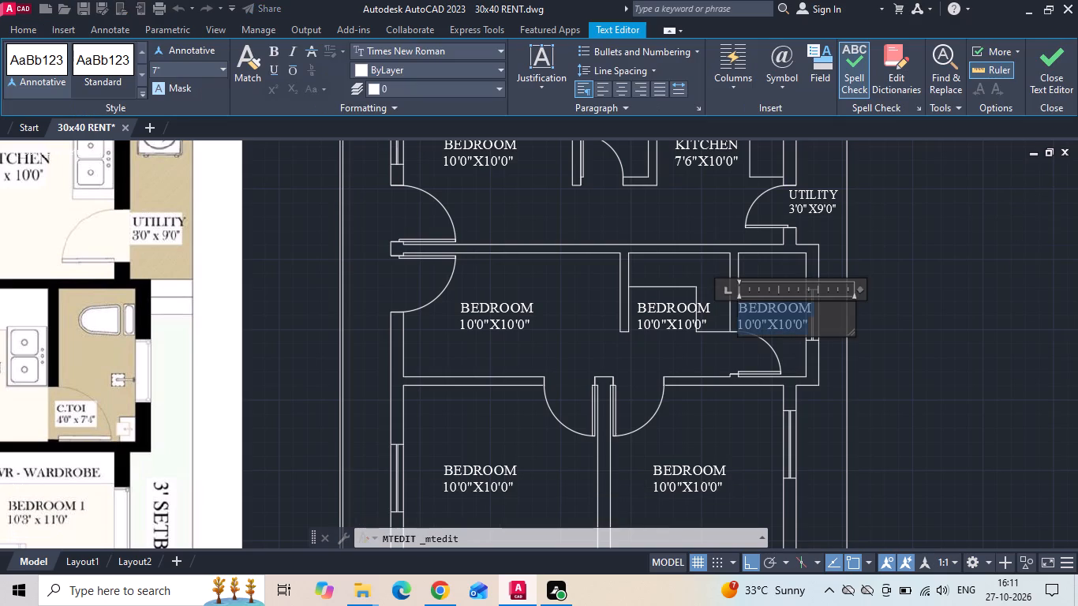
{"action": "left_click", "coordinate": [188, 73]}
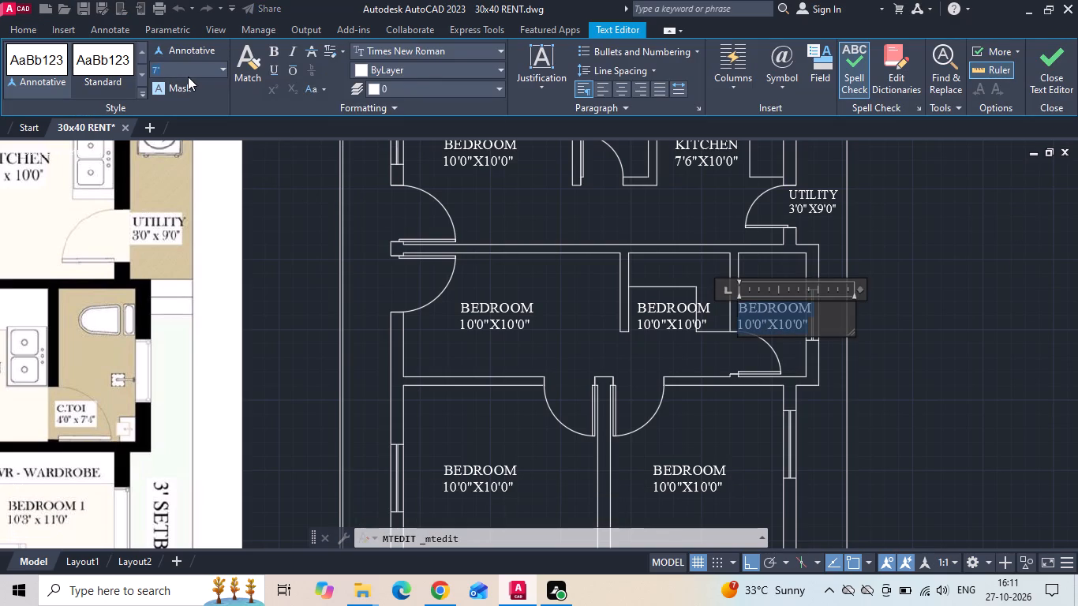
{"action": "key", "text": "BackSpace"}
{"action": "type", "text": "6\""}
{"action": "key", "text": "Return"}
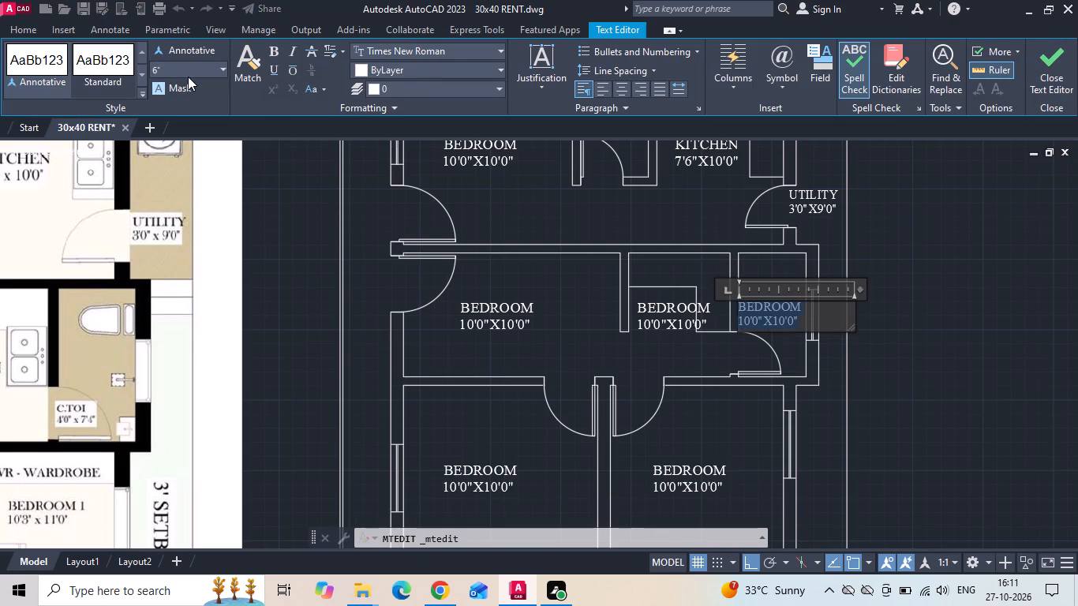
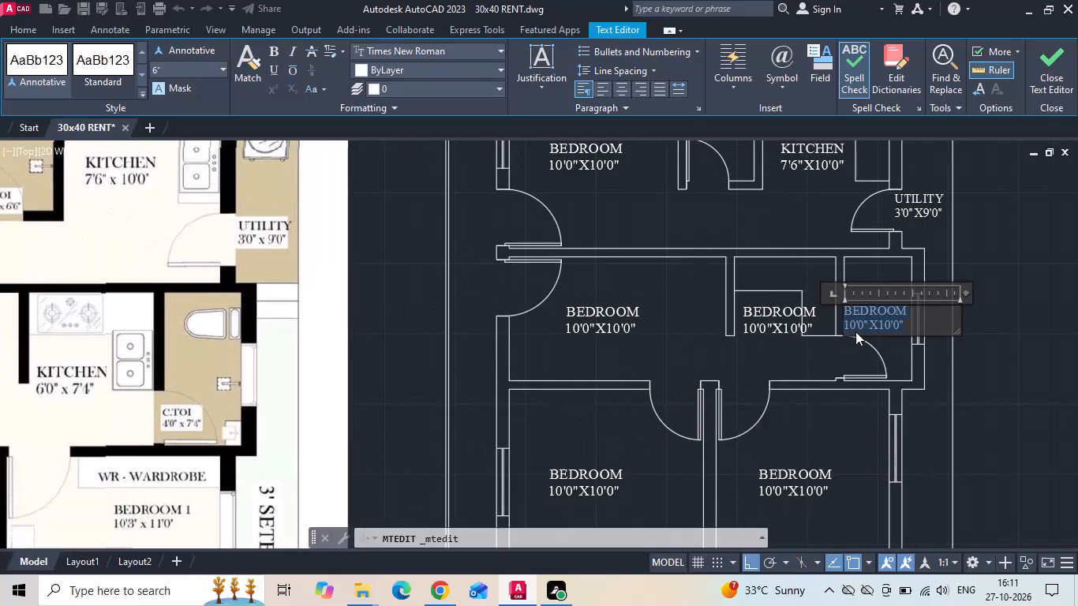
Change the size line of the copied bedroom label in the small toilet room to 4'0"X7'4".
{"action": "scroll", "coordinate": [889, 332], "scroll_direction": "up", "scroll_amount": 2}
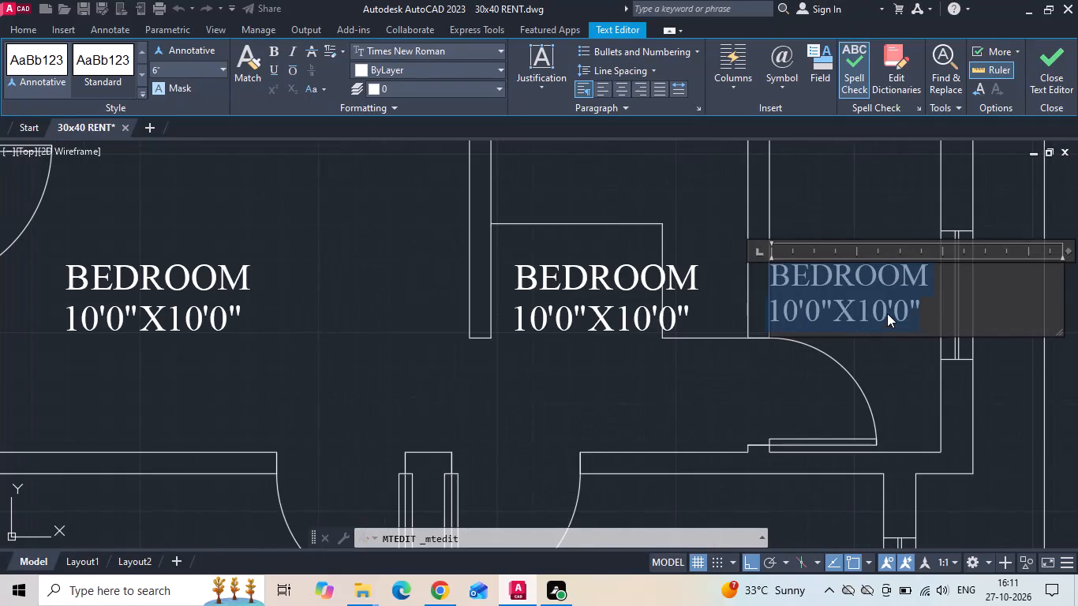
{"action": "left_click", "coordinate": [883, 310]}
{"action": "key", "text": "BackSpace"}
{"action": "key", "text": "BackSpace"}
{"action": "key", "text": "7"}
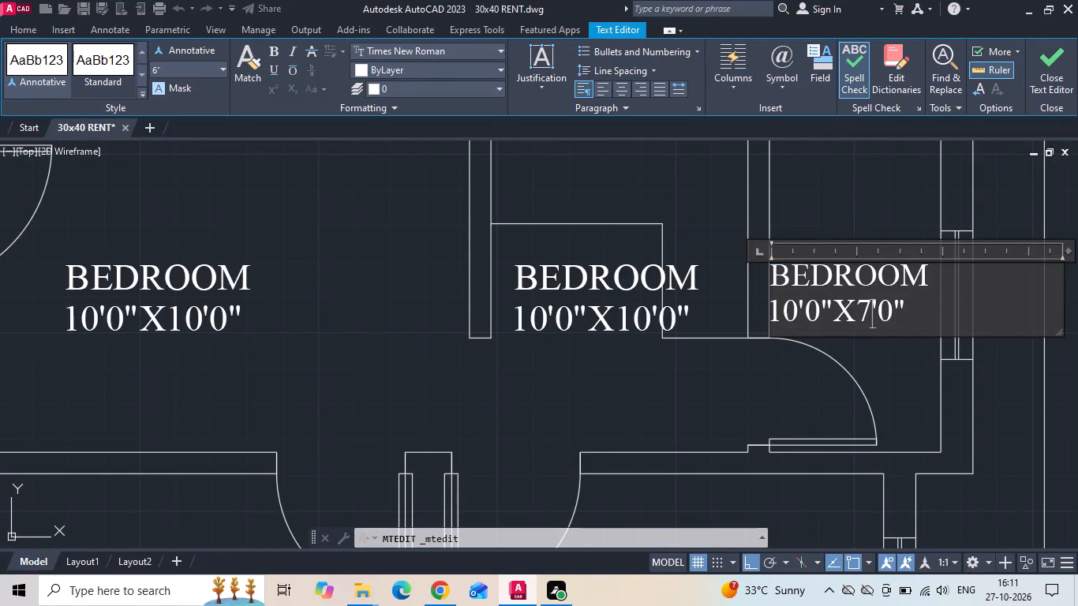
{"action": "left_click", "coordinate": [892, 317]}
{"action": "key", "text": "BackSpace"}
{"action": "key", "text": "4"}
{"action": "left_click", "coordinate": [792, 315]}
{"action": "key", "text": "BackSpace"}
{"action": "key", "text": "BackSpace"}
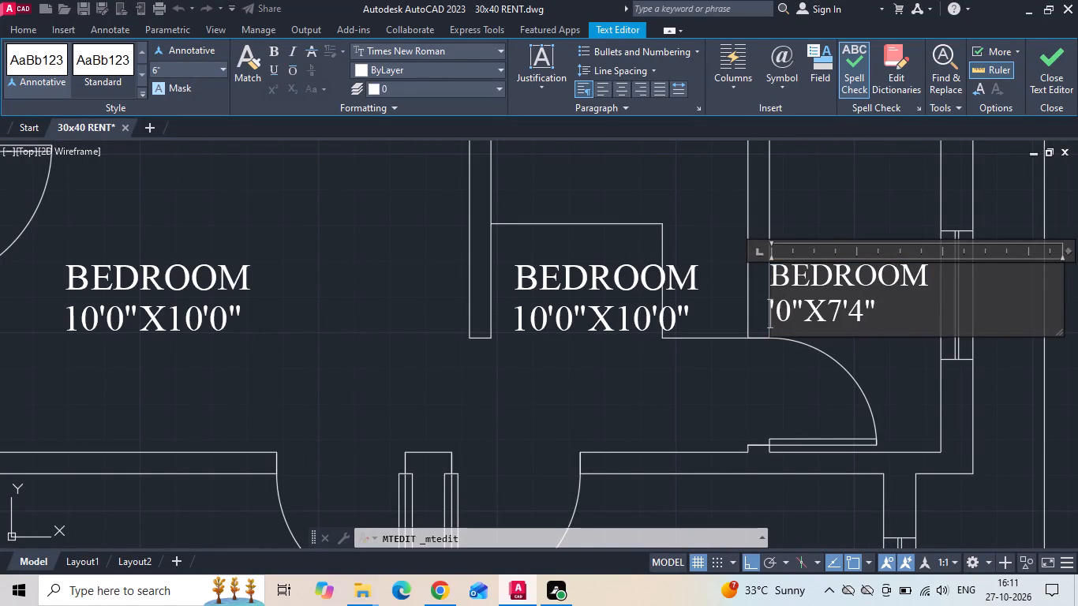
{"action": "key", "text": "4"}
Replace the room name in that 4'0"X7'4" label with C.TOILET and finish the text edit.
{"action": "left_click_drag", "start_coordinate": [924, 276], "coordinate": [698, 279]}
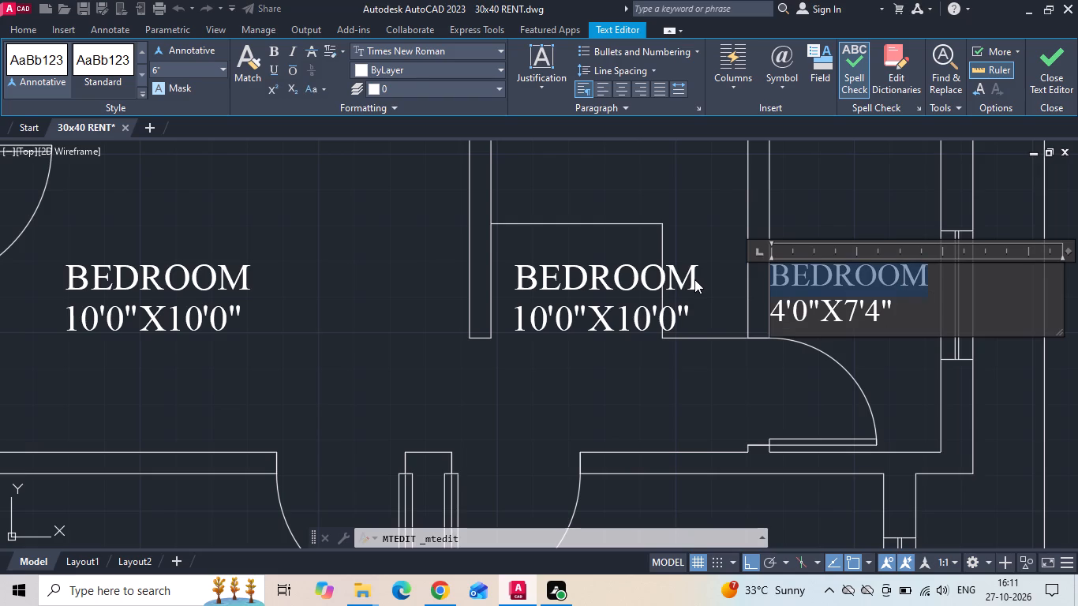
{"action": "key", "text": "BackSpace"}
{"action": "type", "text": "C.TOILET"}
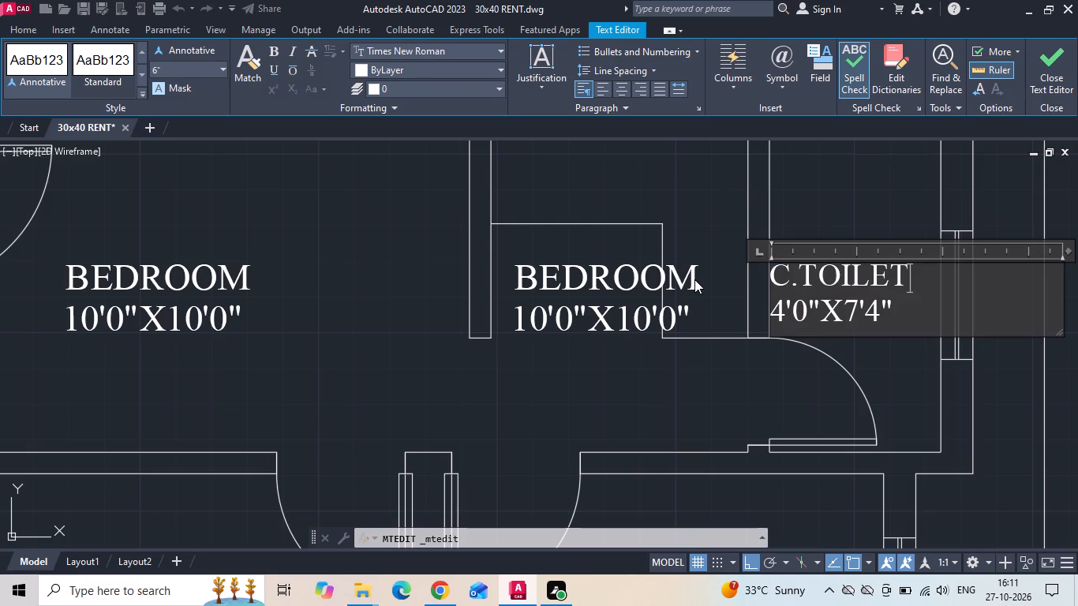
{"action": "scroll", "coordinate": [736, 295], "scroll_direction": "down", "scroll_amount": 2}
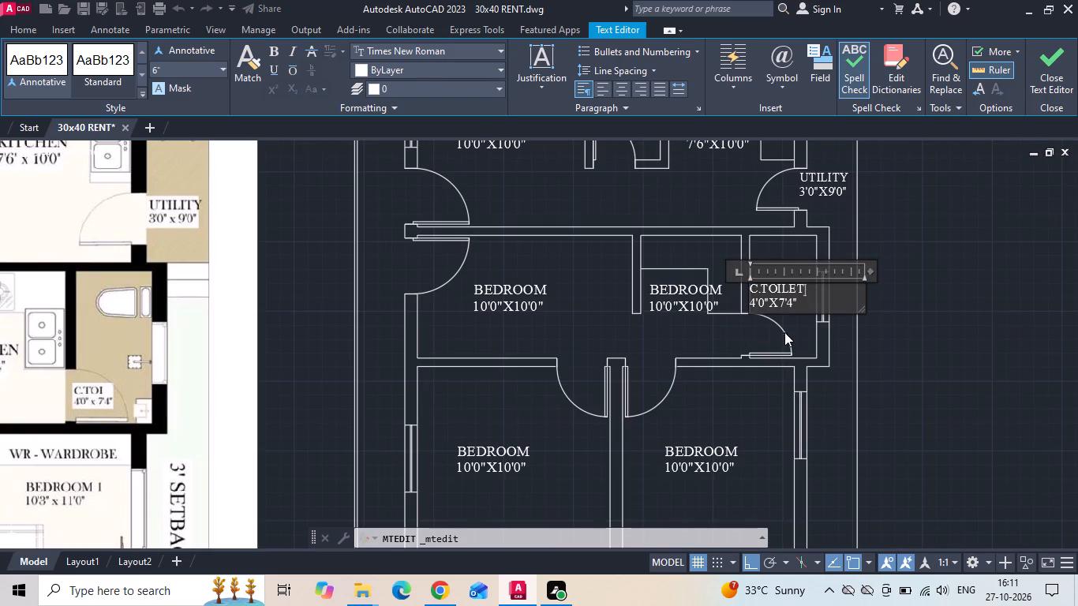
{"action": "scroll", "coordinate": [794, 329], "scroll_direction": "up", "scroll_amount": 2}
{"action": "left_click", "coordinate": [795, 322]}
Move the C.TOILET label slightly to the right, horizontally away from the kitchen partition and toward the window wall.
{"action": "left_click", "coordinate": [792, 257]}
{"action": "left_click", "coordinate": [772, 215]}
{"action": "right_click", "coordinate": [772, 215]}
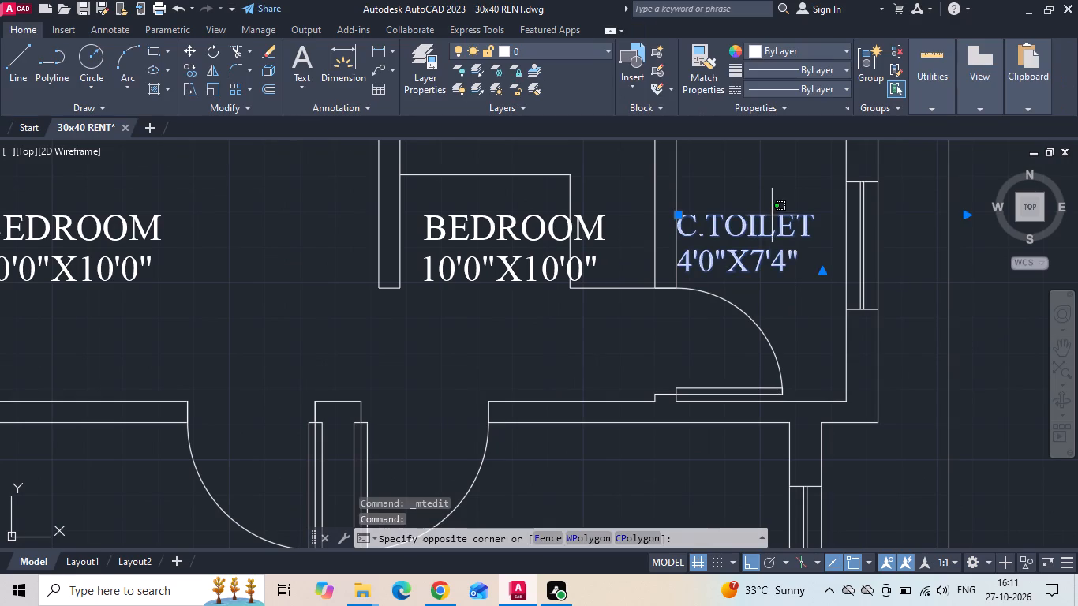
{"action": "left_click", "coordinate": [807, 287]}
{"action": "left_click", "coordinate": [677, 357]}
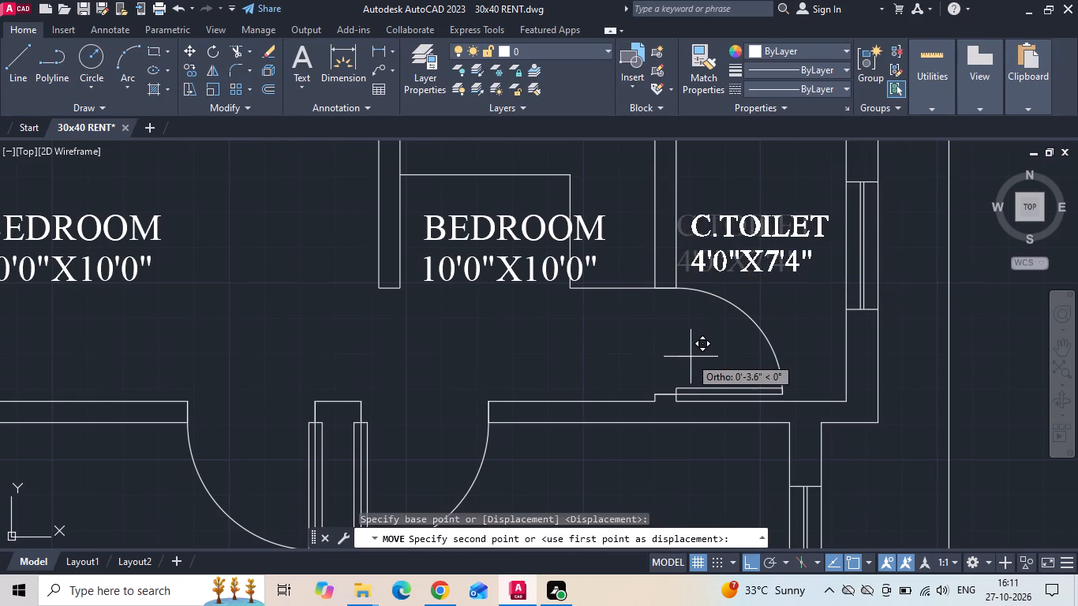
{"action": "left_click", "coordinate": [699, 356]}
Replace the room name in the bedroom label beside the C.TOILET with KITCHEN, keeping the size on its own line.
{"action": "scroll", "coordinate": [473, 230], "scroll_direction": "down", "scroll_amount": 1}
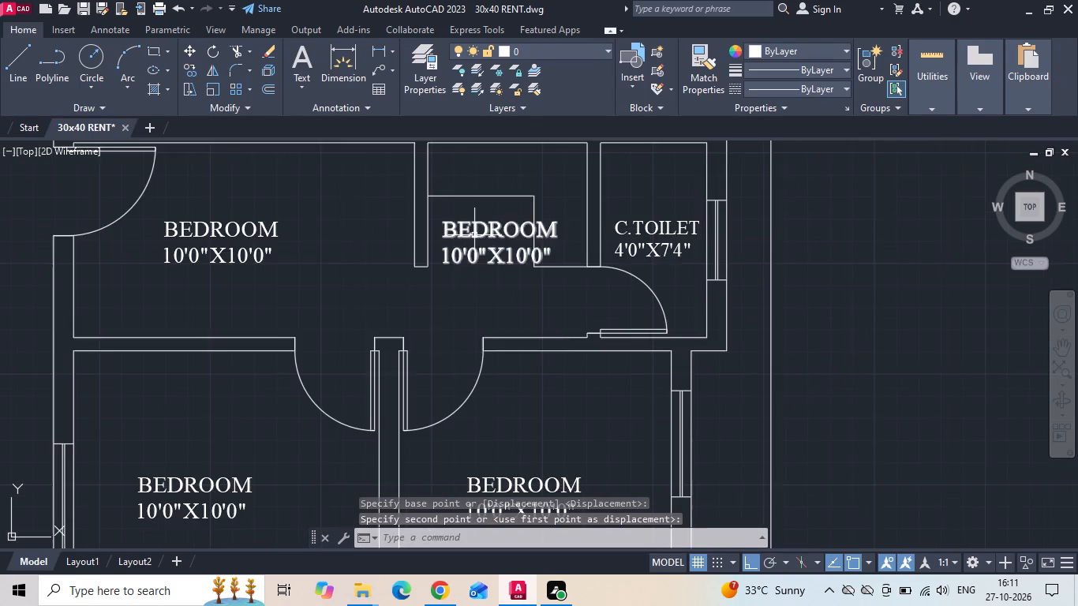
{"action": "middle_click_drag", "start_coordinate": [474, 236], "coordinate": [596, 331]}
{"action": "double_click", "coordinate": [600, 327]}
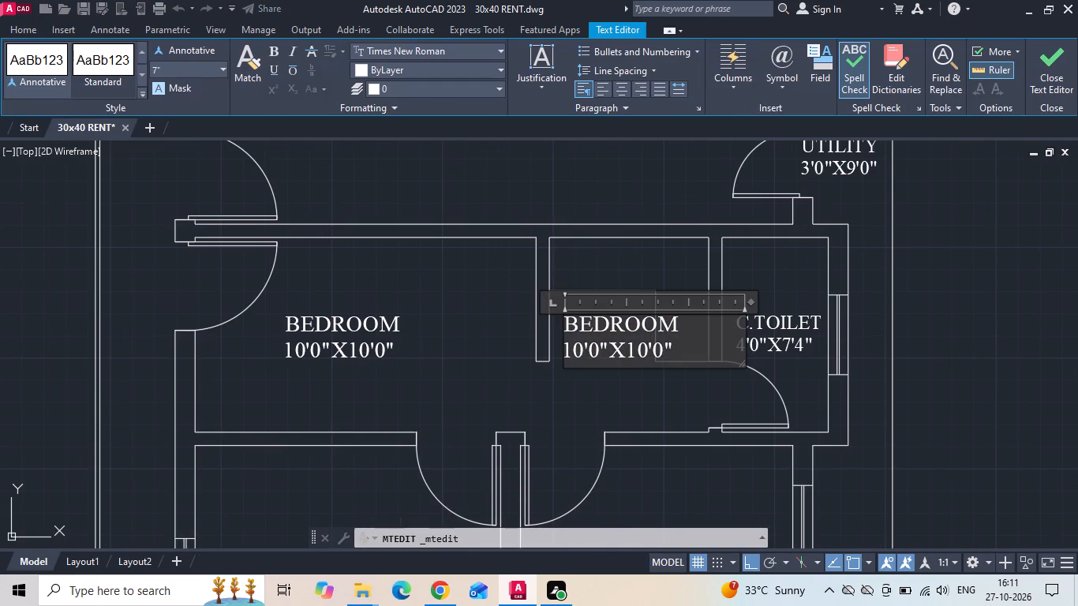
{"action": "left_click_drag", "start_coordinate": [698, 329], "coordinate": [505, 314]}
{"action": "key", "text": "BackSpace"}
{"action": "type", "text": "KITCHEN"}
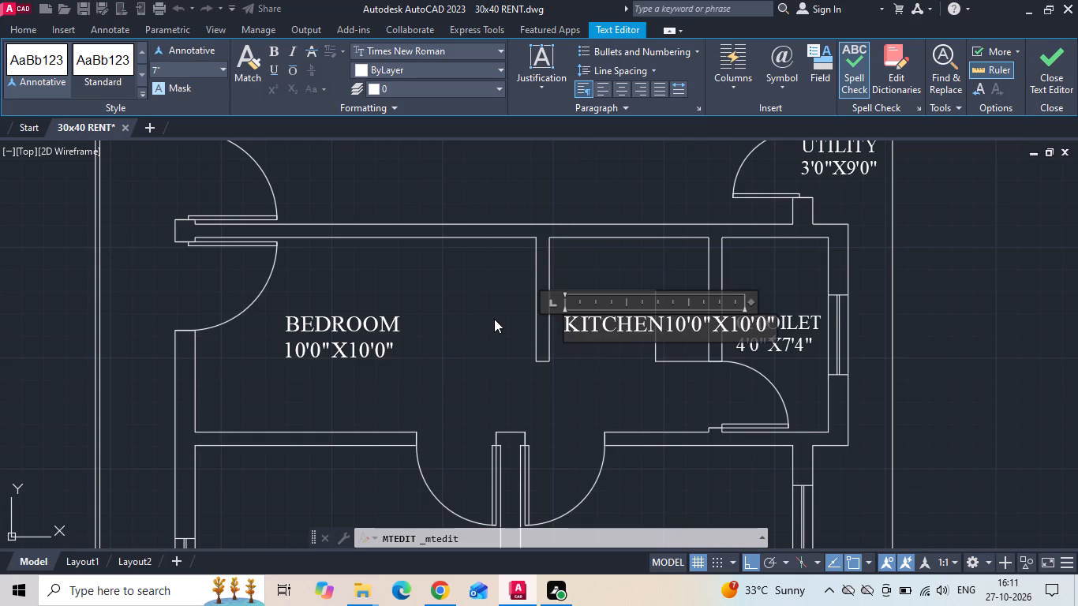
{"action": "key", "text": "Return"}
Change the size line of this KITCHEN label to 6'0"X7'4", following the reference plan, and finish the text edit.
{"action": "scroll", "coordinate": [505, 320], "scroll_direction": "down", "scroll_amount": 1}
{"action": "middle_click_drag", "start_coordinate": [507, 323], "coordinate": [749, 314]}
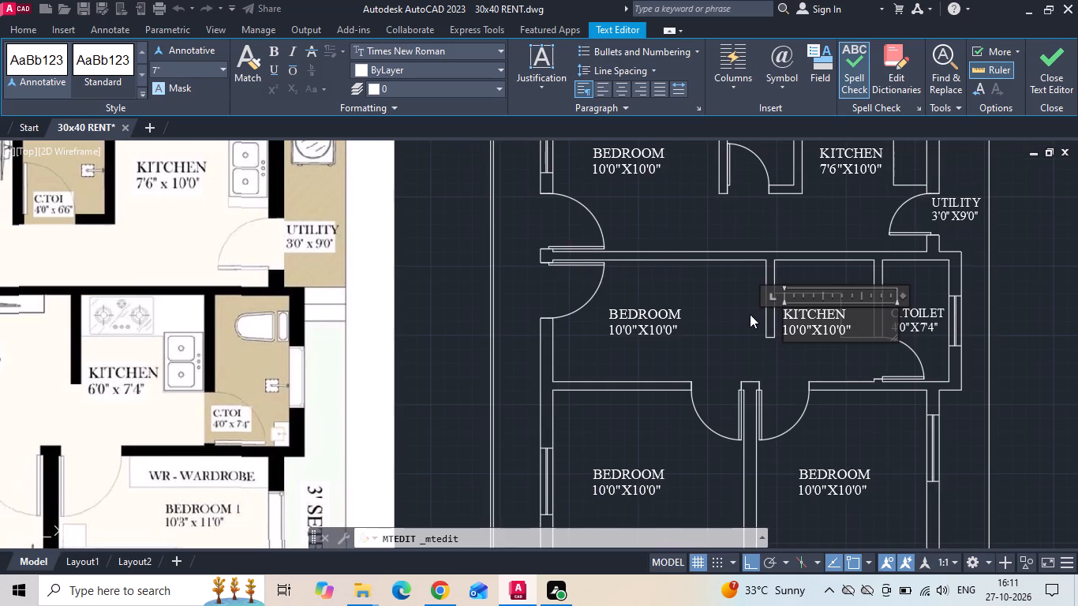
{"action": "scroll", "coordinate": [838, 333], "scroll_direction": "up", "scroll_amount": 2}
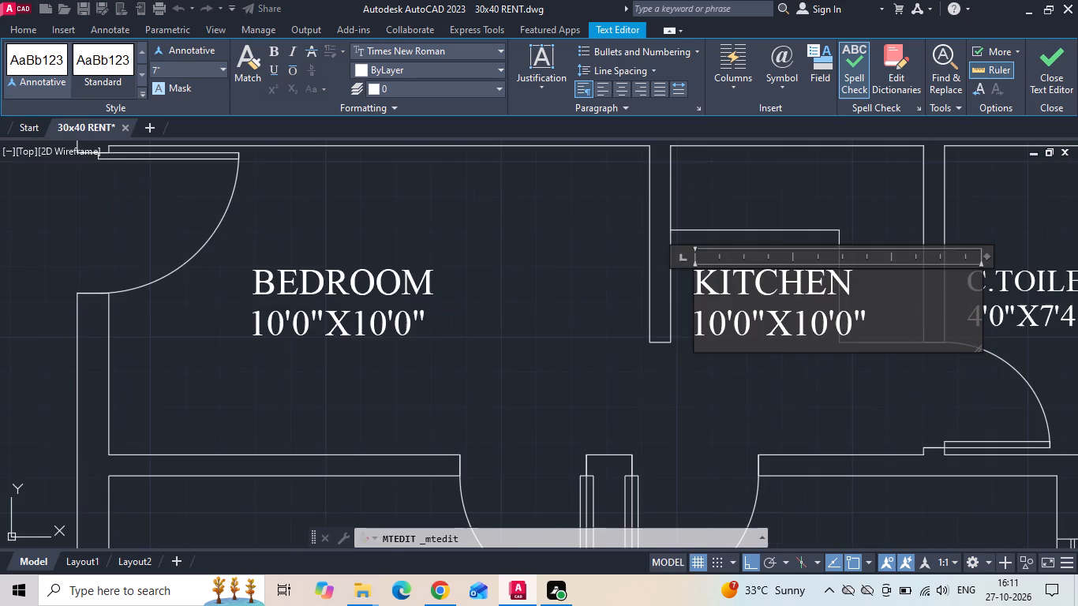
{"action": "left_click", "coordinate": [832, 329]}
{"action": "key", "text": "BackSpace"}
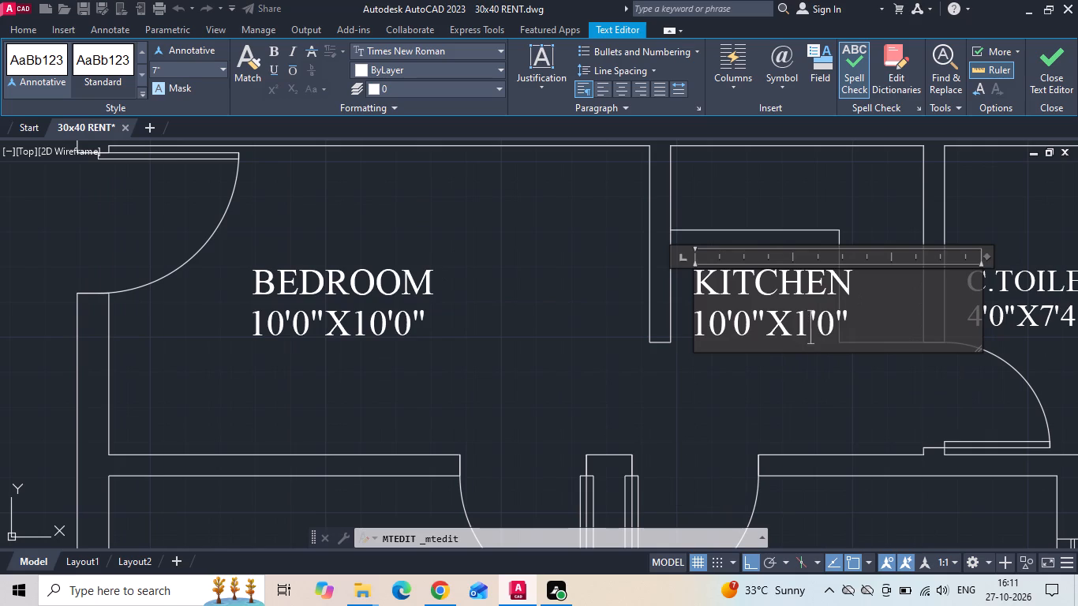
{"action": "key", "text": "BackSpace"}
{"action": "key", "text": "7"}
{"action": "left_click", "coordinate": [831, 328]}
{"action": "key", "text": "BackSpace"}
{"action": "key", "text": "4"}
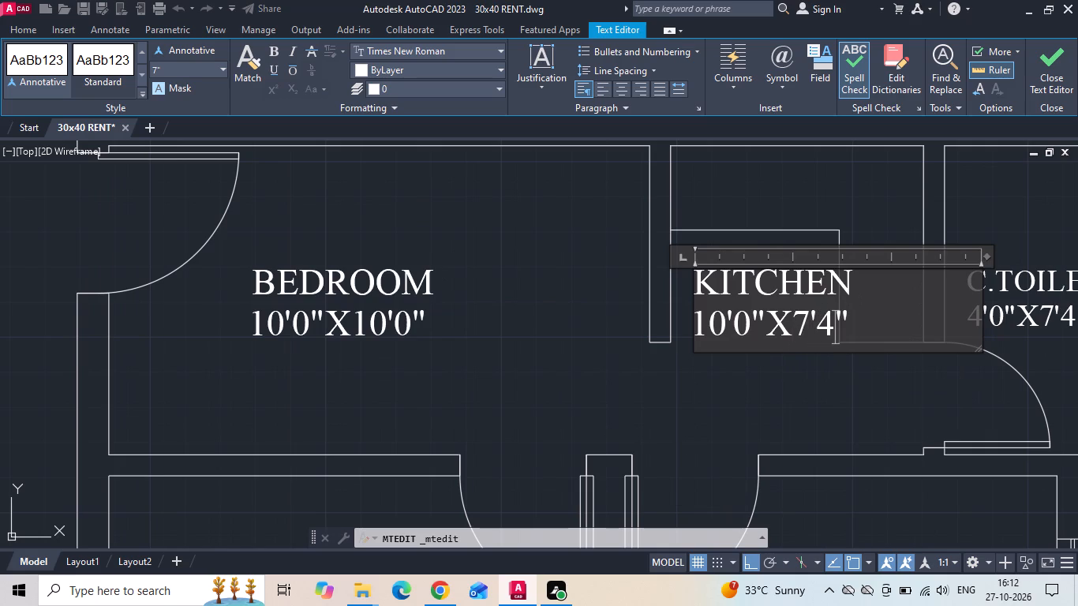
{"action": "left_click", "coordinate": [725, 332]}
{"action": "key", "text": "BackSpace"}
{"action": "key", "text": "BackSpace"}
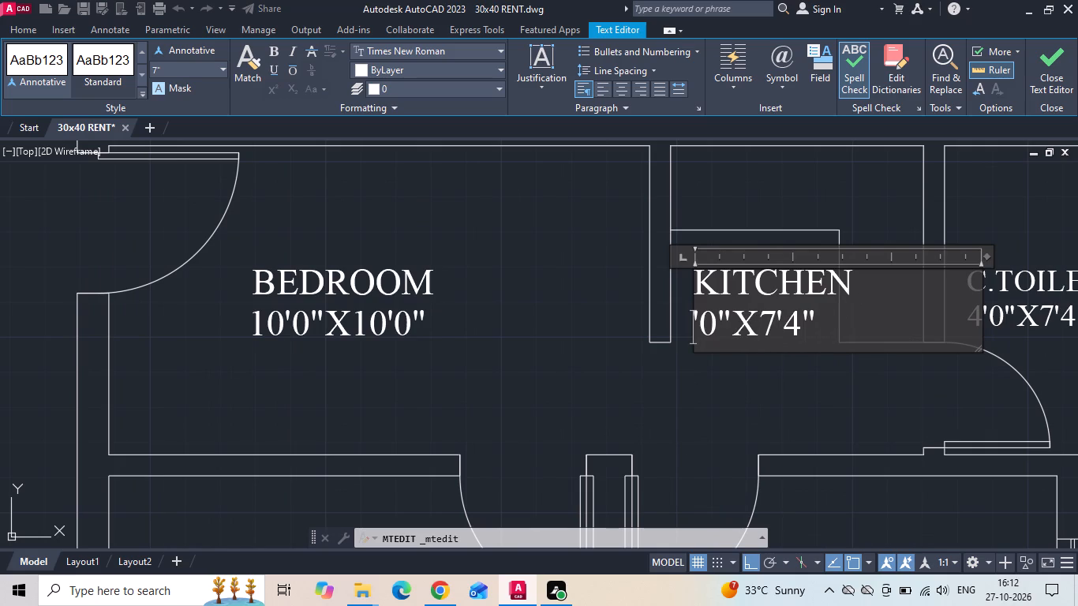
{"action": "key", "text": "6"}
{"action": "left_click", "coordinate": [731, 371]}
Save the drawing.
{"action": "key", "text": "ctrl+s"}
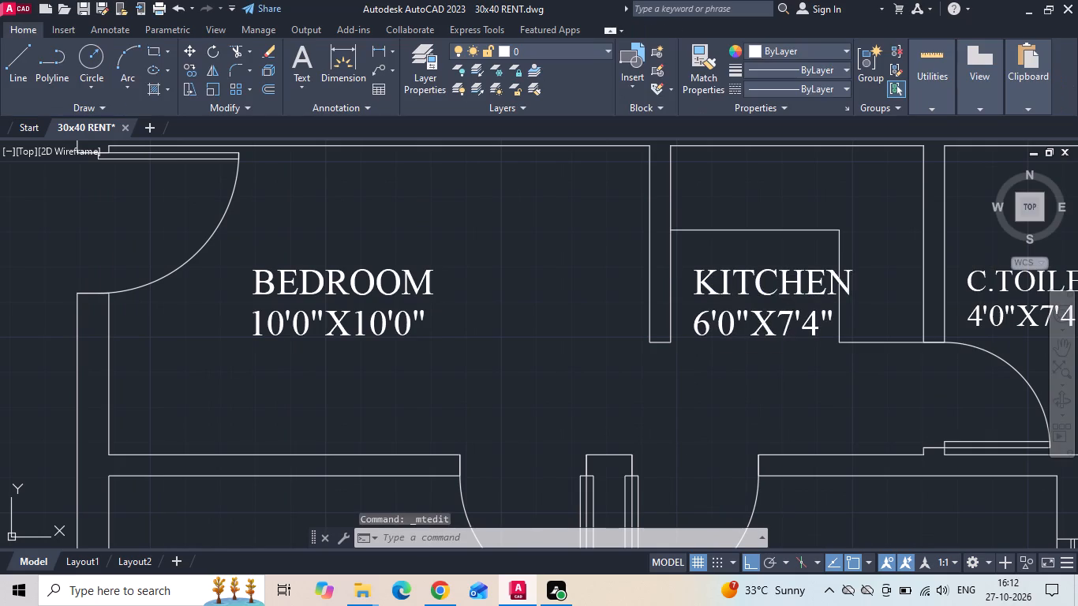
Replace the room name in the bedroom label of the room beside the 6'0"X7'4" kitchen with LIVING on its own line.
{"action": "scroll", "coordinate": [560, 238], "scroll_direction": "down", "scroll_amount": 1}
{"action": "double_click", "coordinate": [428, 272]}
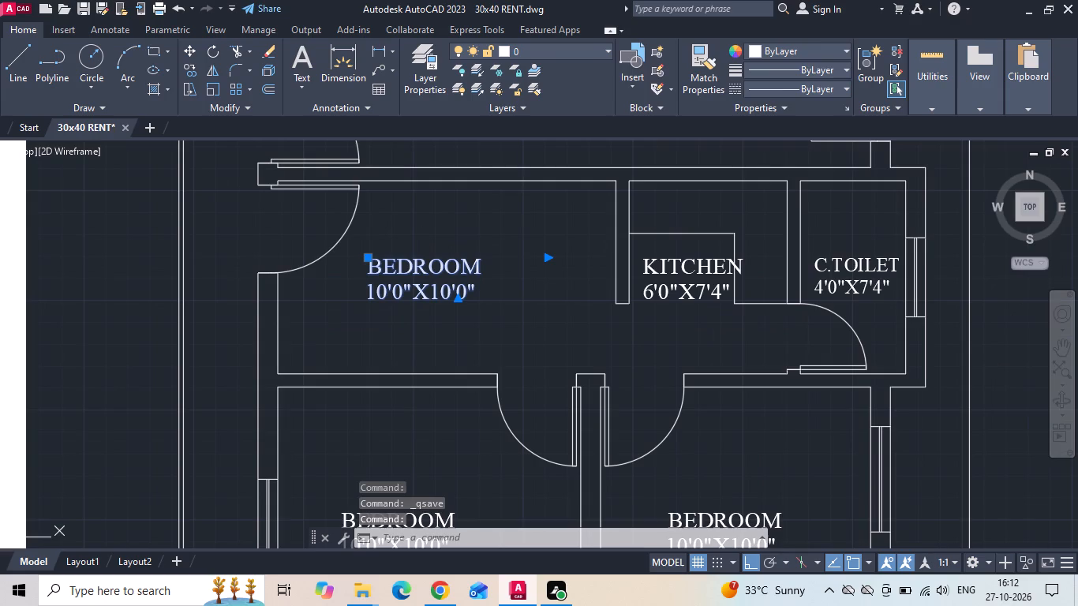
{"action": "middle_click_drag", "start_coordinate": [429, 272], "coordinate": [808, 279]}
{"action": "scroll", "coordinate": [879, 286], "scroll_direction": "down", "scroll_amount": 1}
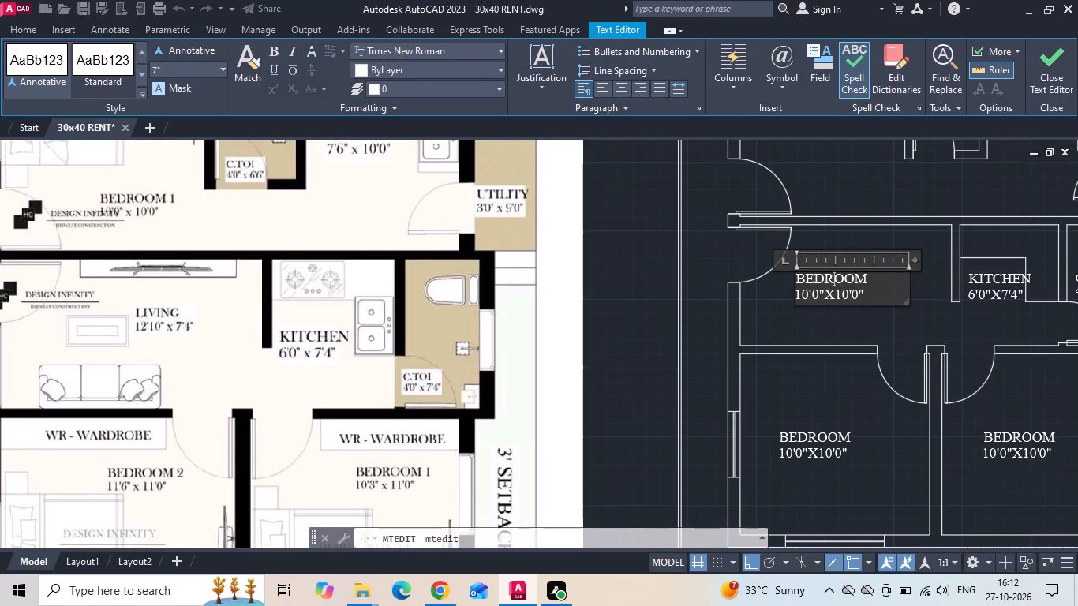
{"action": "scroll", "coordinate": [888, 279], "scroll_direction": "up", "scroll_amount": 2}
{"action": "left_click_drag", "start_coordinate": [863, 279], "coordinate": [593, 279]}
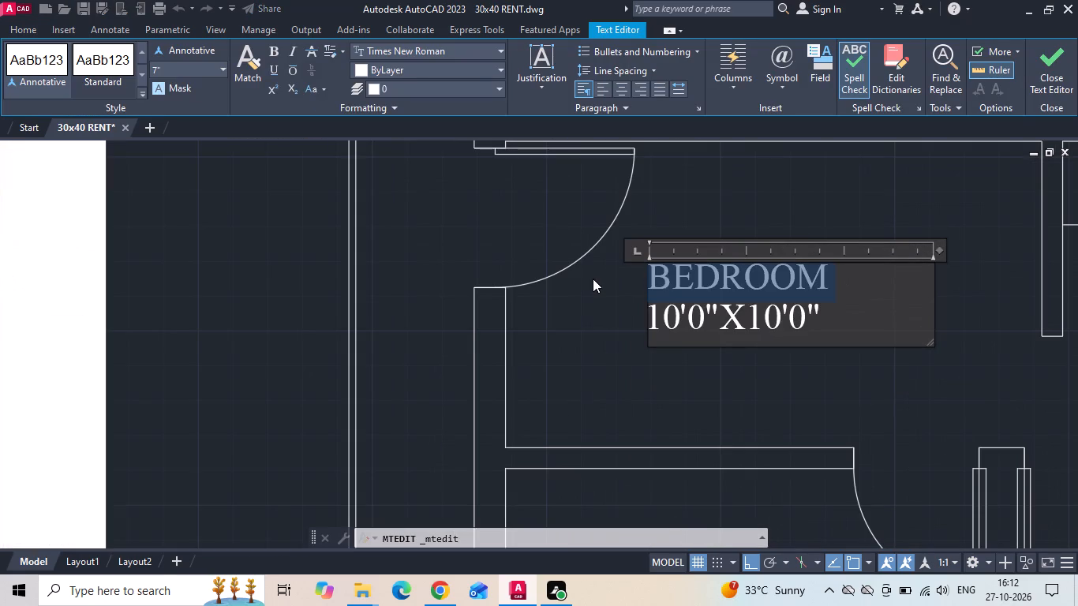
{"action": "key", "text": "BackSpace"}
{"action": "type", "text": "LI"}
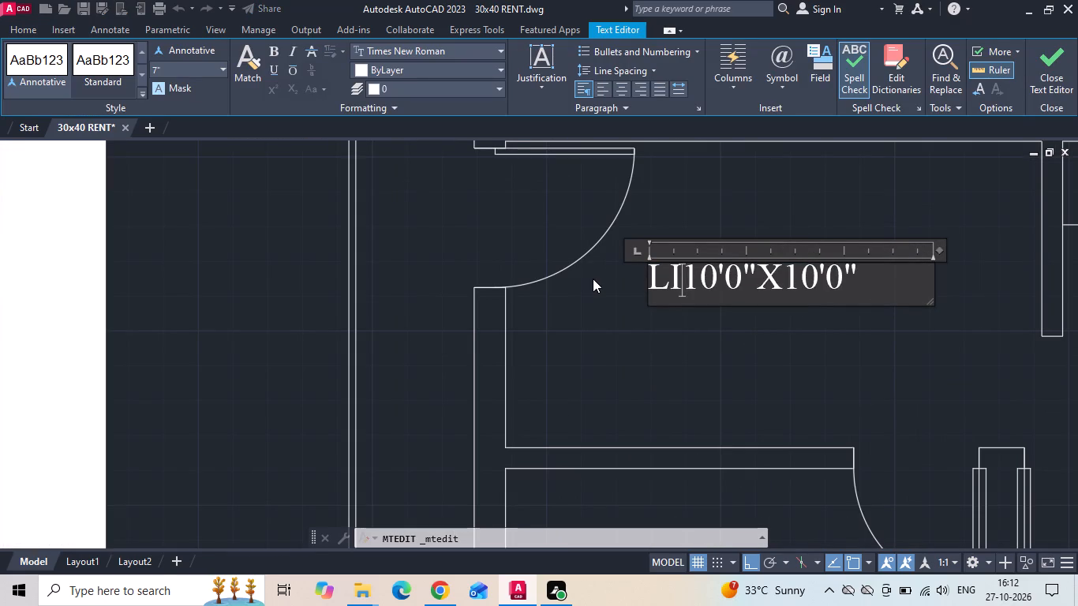
{"action": "type", "text": "VINH"}
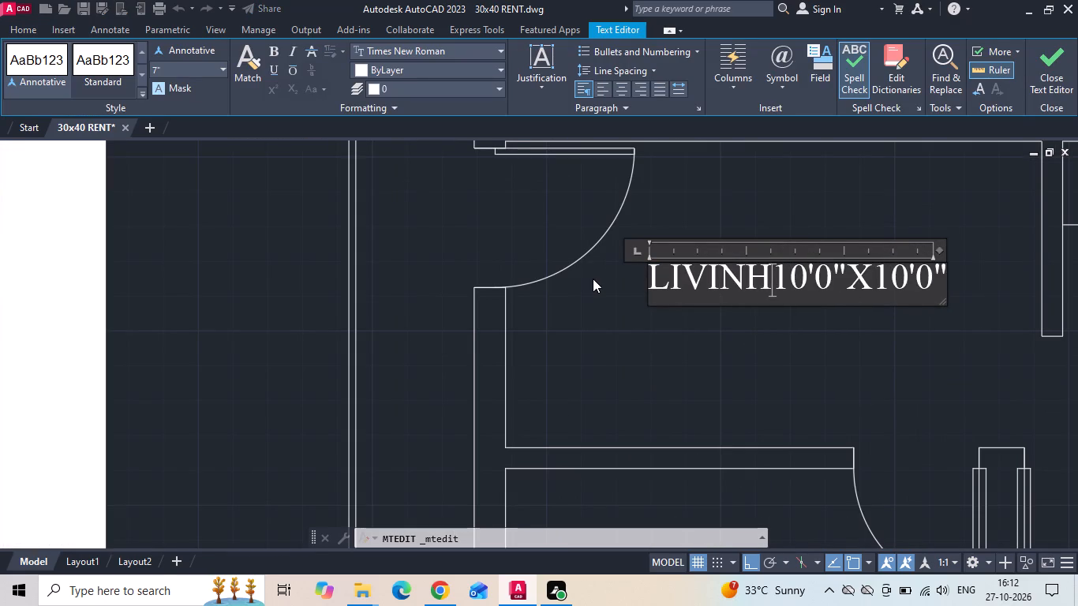
{"action": "key", "text": "BackSpace"}
{"action": "key", "text": "g"}
{"action": "key", "text": "Return"}
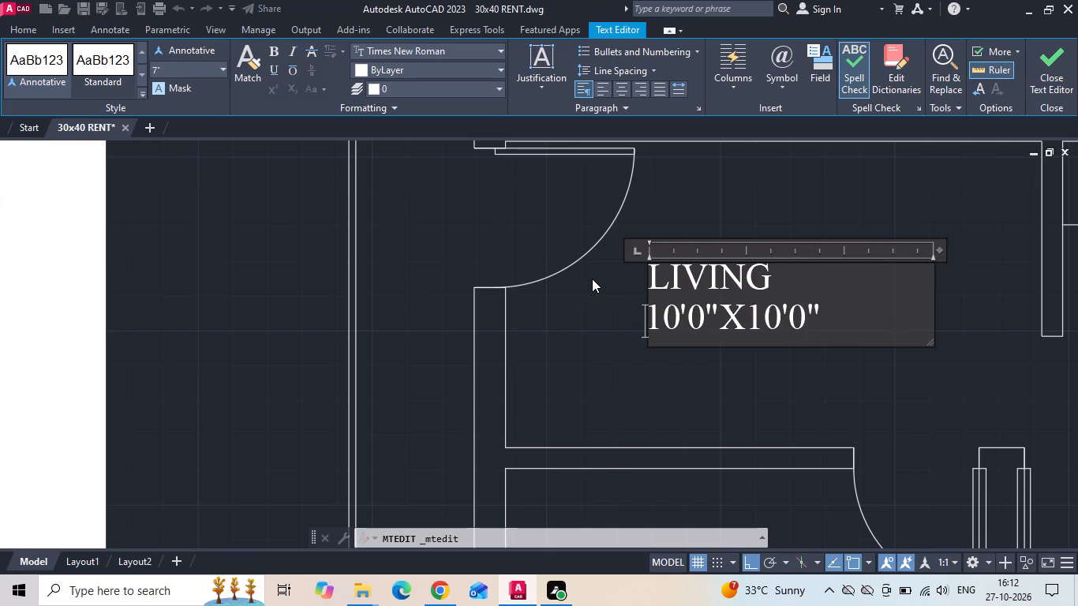
Change the size line of the LIVING label to 12'10"X7'4", following the reference plan, and finish the text edit.
{"action": "scroll", "coordinate": [810, 302], "scroll_direction": "down", "scroll_amount": 2}
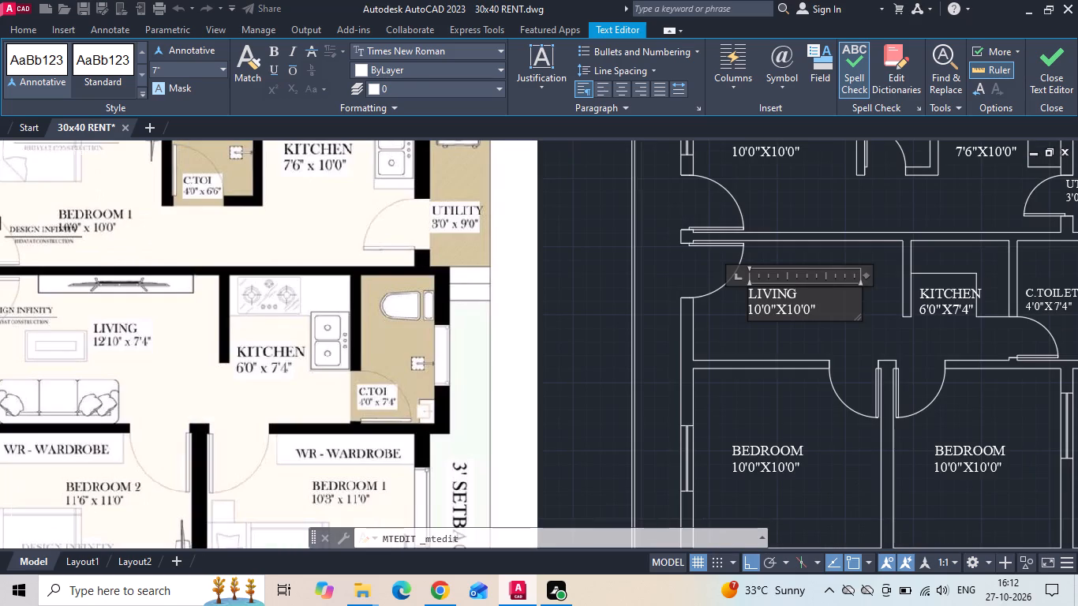
{"action": "scroll", "coordinate": [803, 309], "scroll_direction": "up", "scroll_amount": 2}
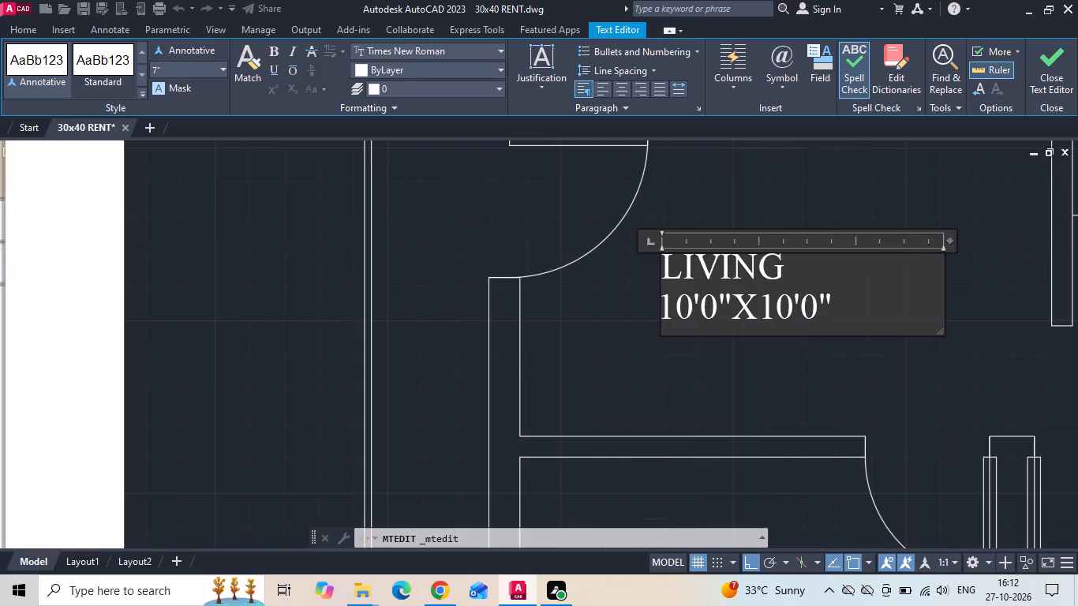
{"action": "left_click", "coordinate": [795, 314]}
{"action": "key", "text": "BackSpace"}
{"action": "key", "text": "BackSpace"}
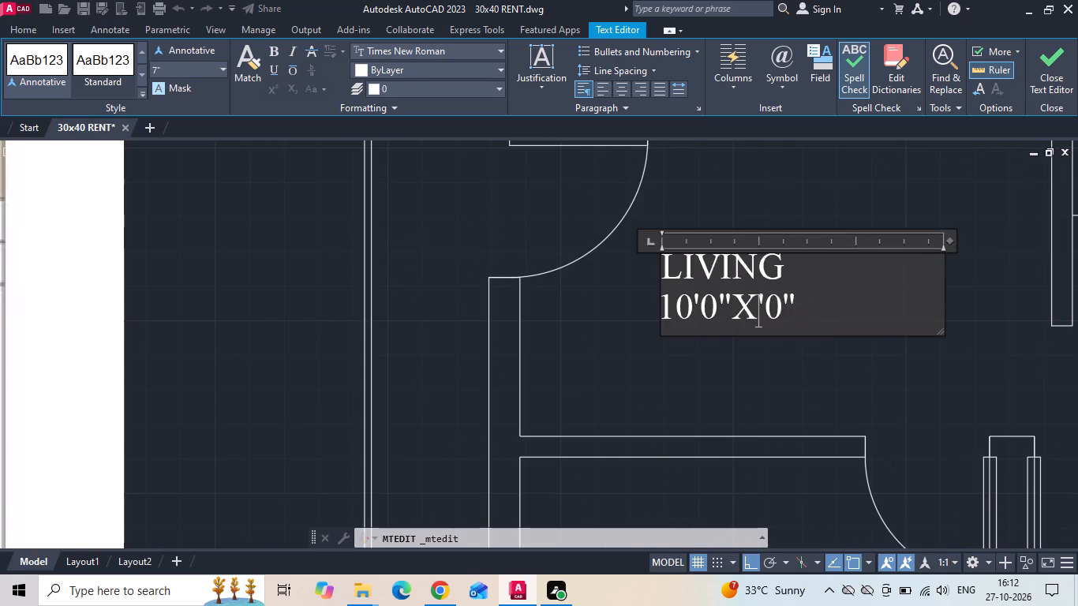
{"action": "key", "text": "7"}
{"action": "left_click", "coordinate": [795, 314]}
{"action": "key", "text": "BackSpace"}
{"action": "key", "text": "4"}
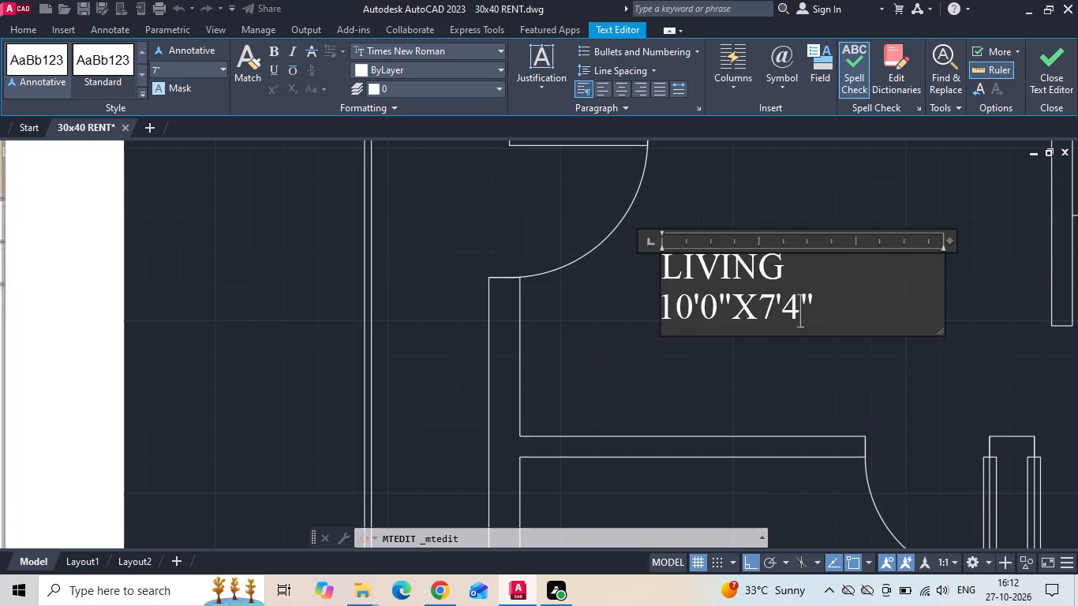
{"action": "left_click", "coordinate": [706, 306]}
{"action": "key", "text": "1"}
{"action": "left_click", "coordinate": [691, 312]}
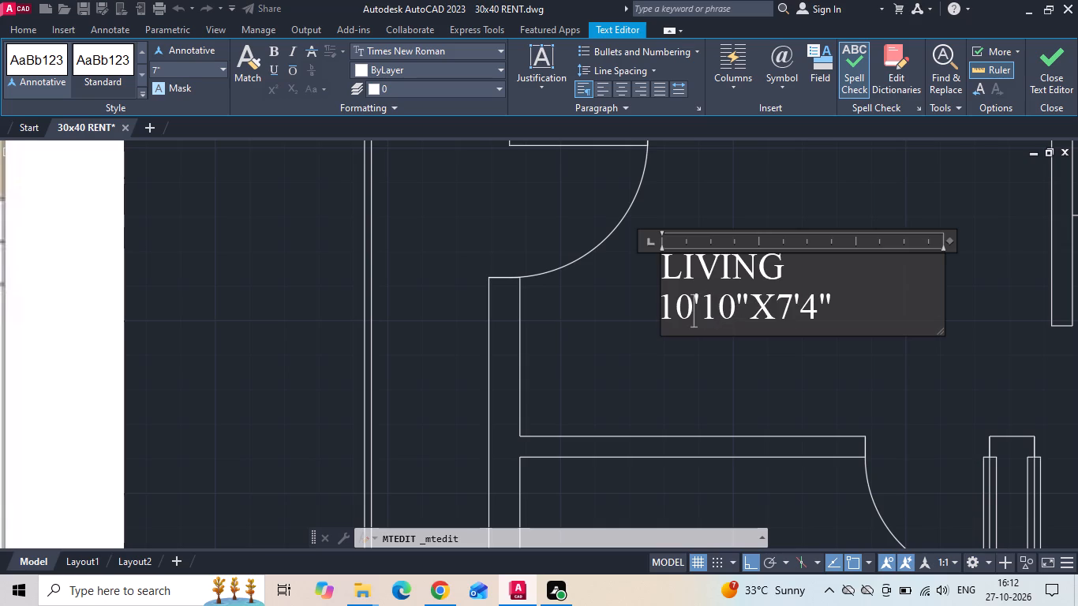
{"action": "key", "text": "BackSpace"}
{"action": "key", "text": "2"}
{"action": "scroll", "coordinate": [780, 318], "scroll_direction": "down", "scroll_amount": 2}
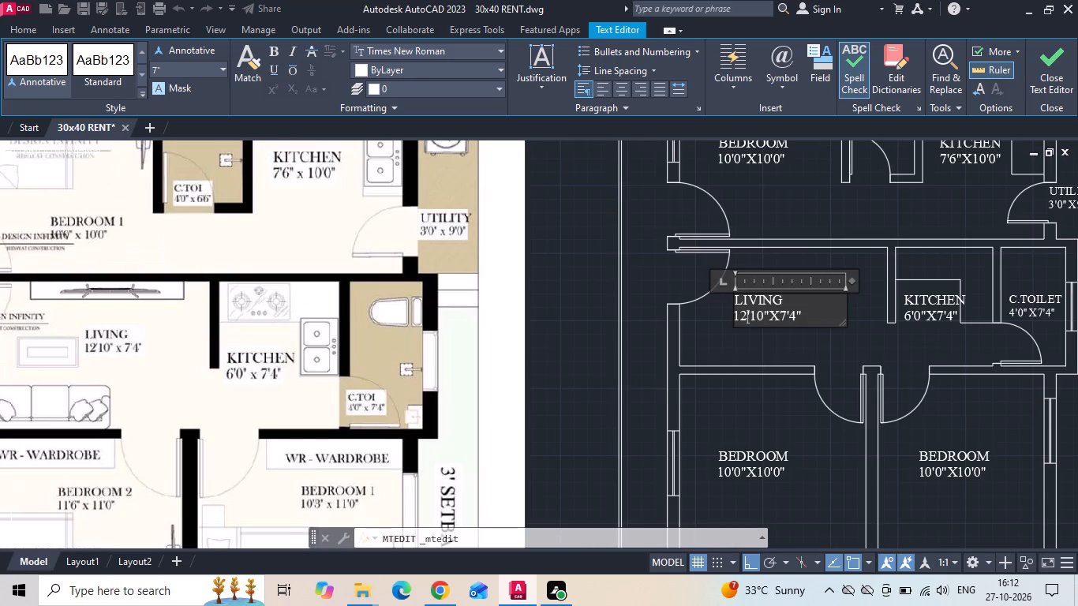
{"action": "left_click", "coordinate": [754, 343]}
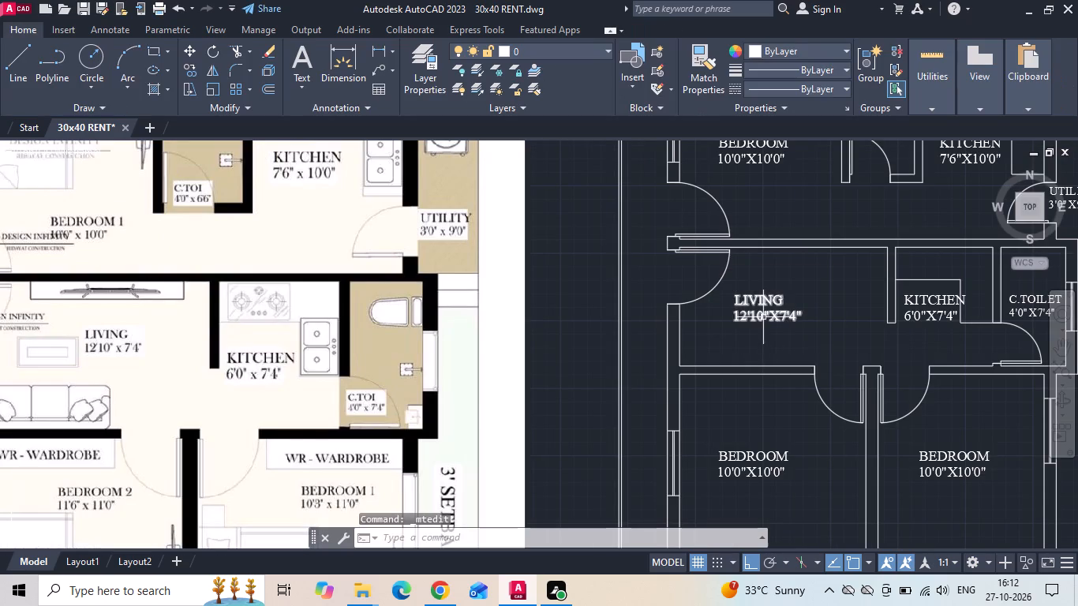
Change the size line of the bedroom label directly below the LIVING room to 11'6"X11'0", following the reference plan.
{"action": "middle_click_drag", "start_coordinate": [754, 456], "coordinate": [762, 438]}
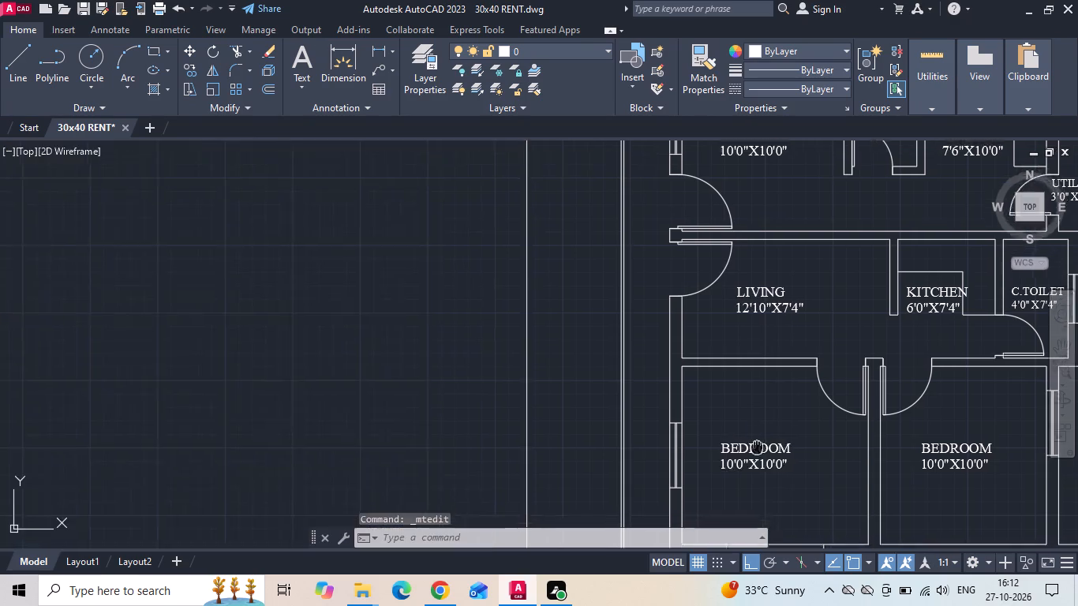
{"action": "middle_click_drag", "start_coordinate": [762, 438], "coordinate": [803, 372]}
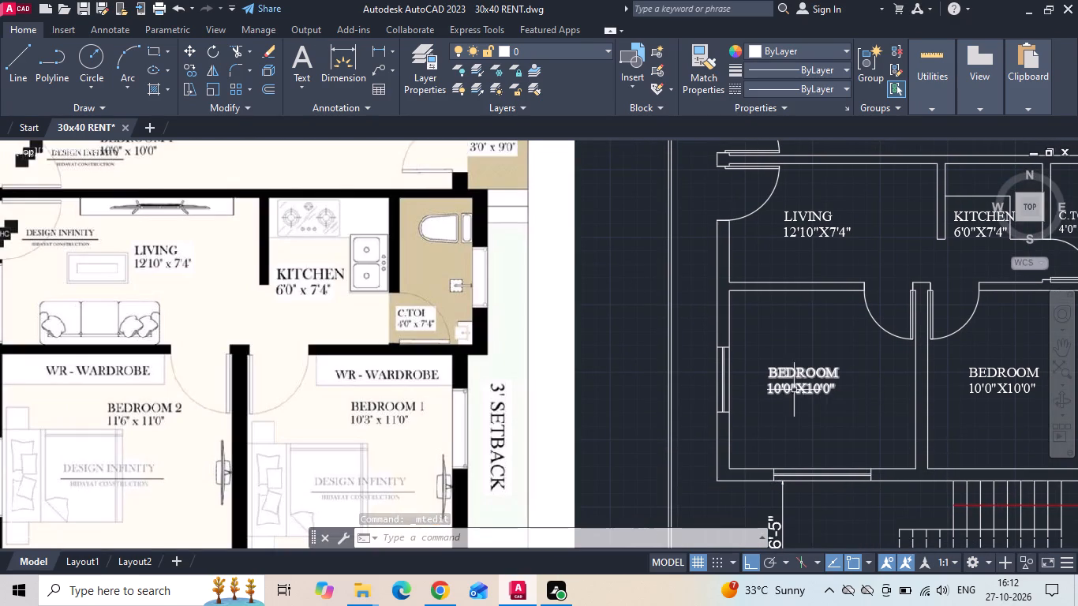
{"action": "double_click", "coordinate": [777, 389]}
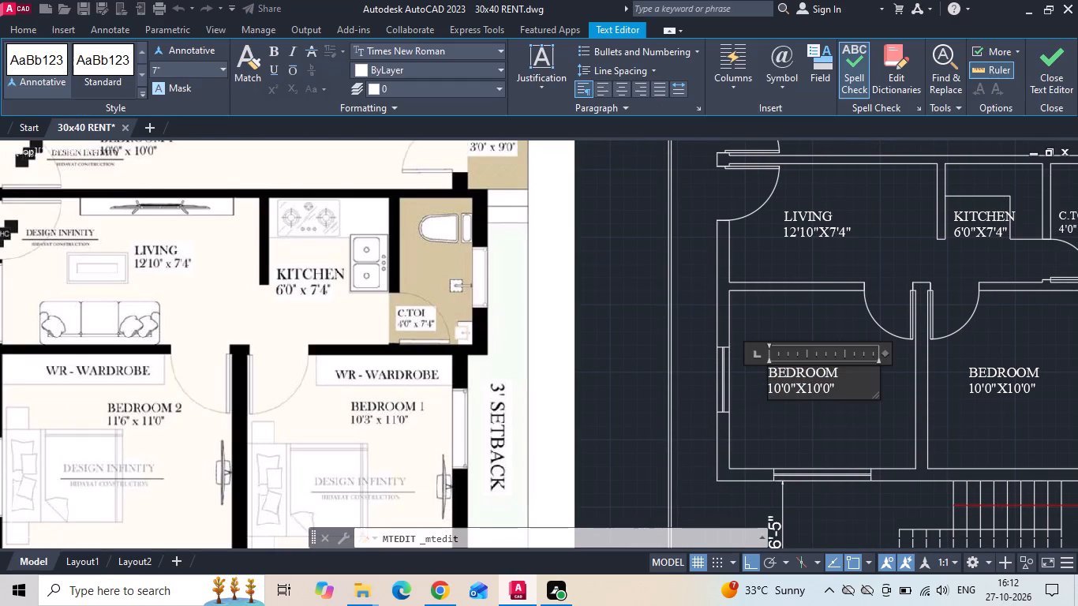
{"action": "left_click", "coordinate": [818, 392]}
{"action": "key", "text": "BackSpace"}
{"action": "key", "text": "1"}
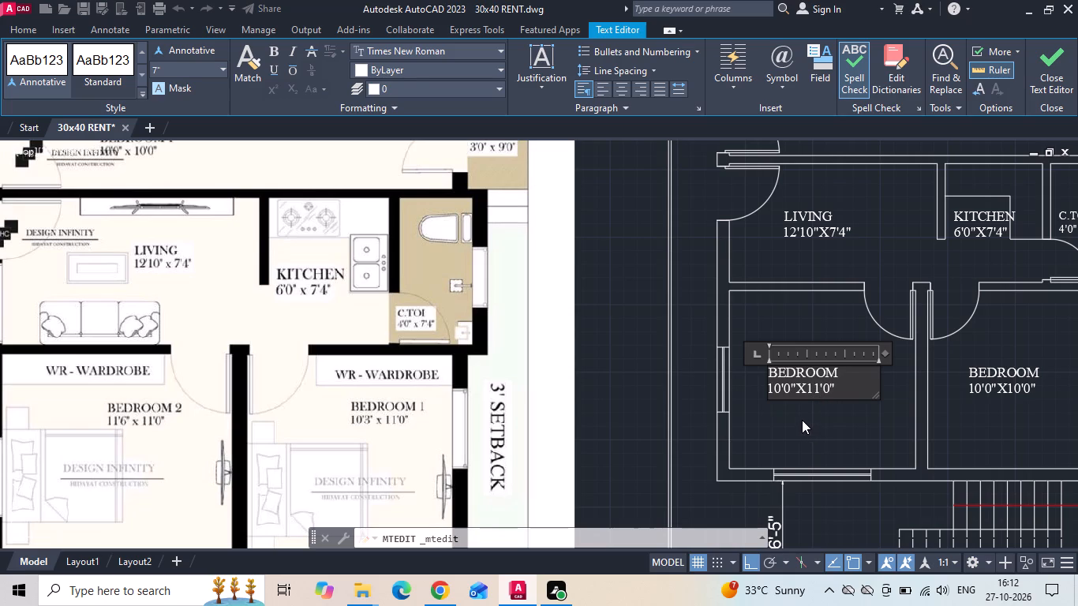
{"action": "left_click", "coordinate": [780, 387]}
{"action": "key", "text": "BackSpace"}
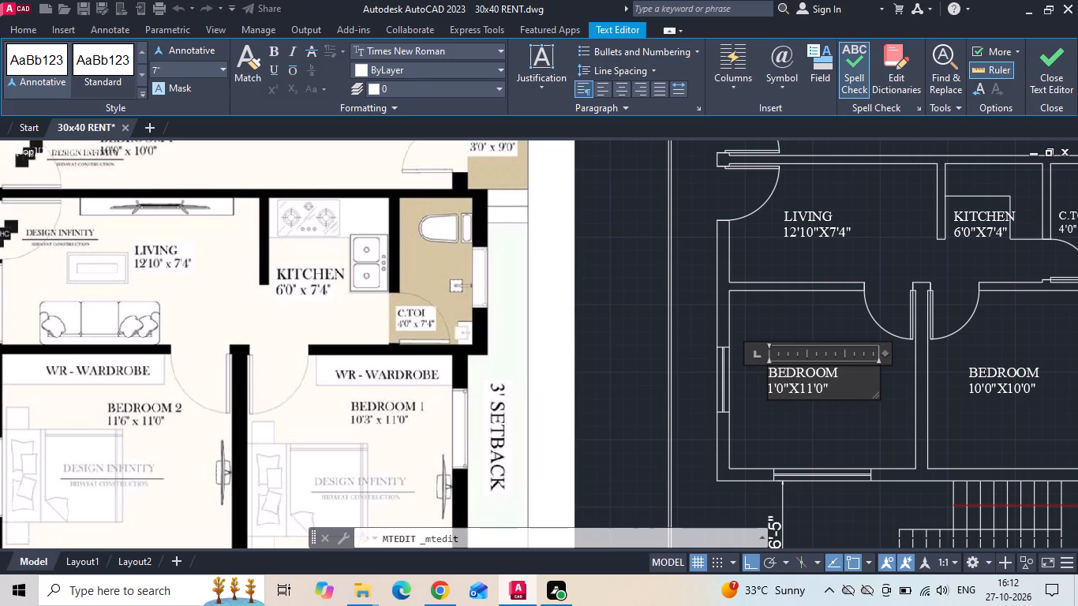
{"action": "key", "text": "1"}
{"action": "left_click", "coordinate": [789, 395]}
{"action": "key", "text": "BackSpace"}
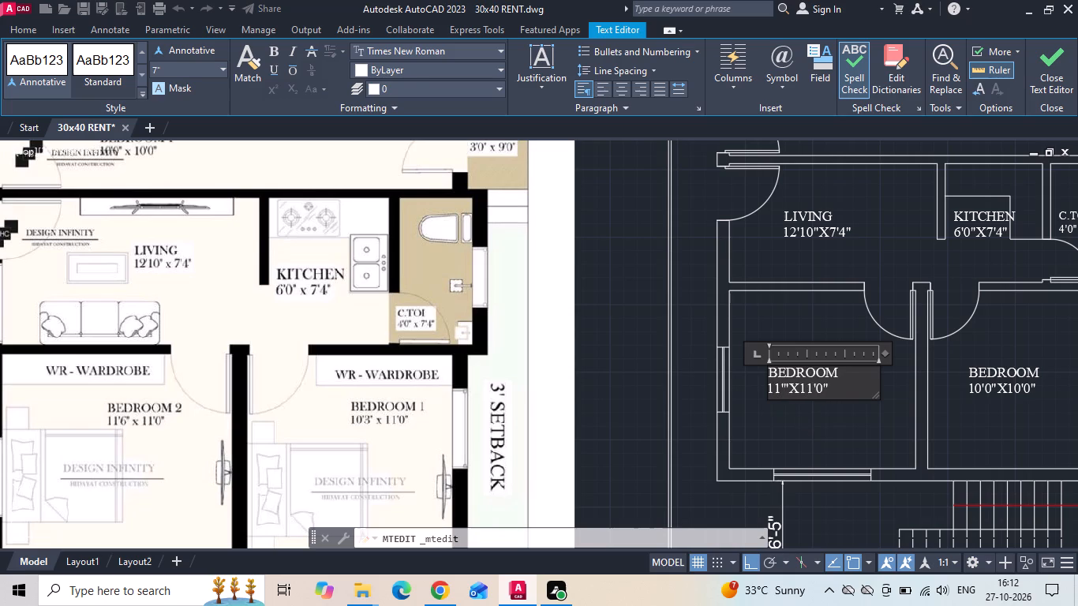
{"action": "key", "text": "6"}
{"action": "left_click", "coordinate": [783, 409]}
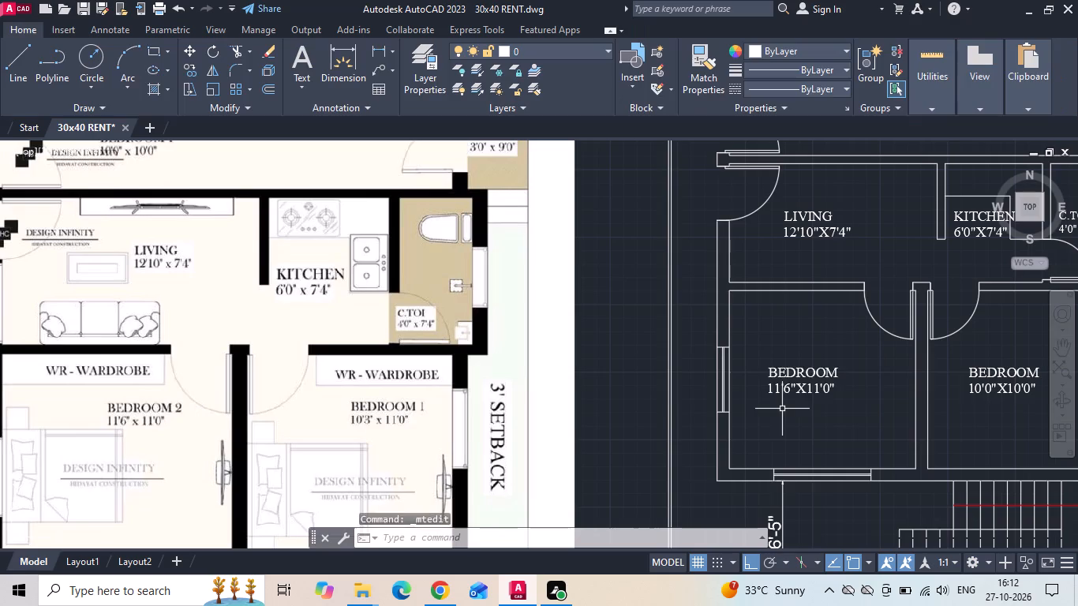
Change the size line of the label in the adjacent bedroom, below the kitchen and toilet, to 10'3"X11'0".
{"action": "middle_click_drag", "start_coordinate": [824, 407], "coordinate": [736, 399]}
{"action": "double_click", "coordinate": [883, 378]}
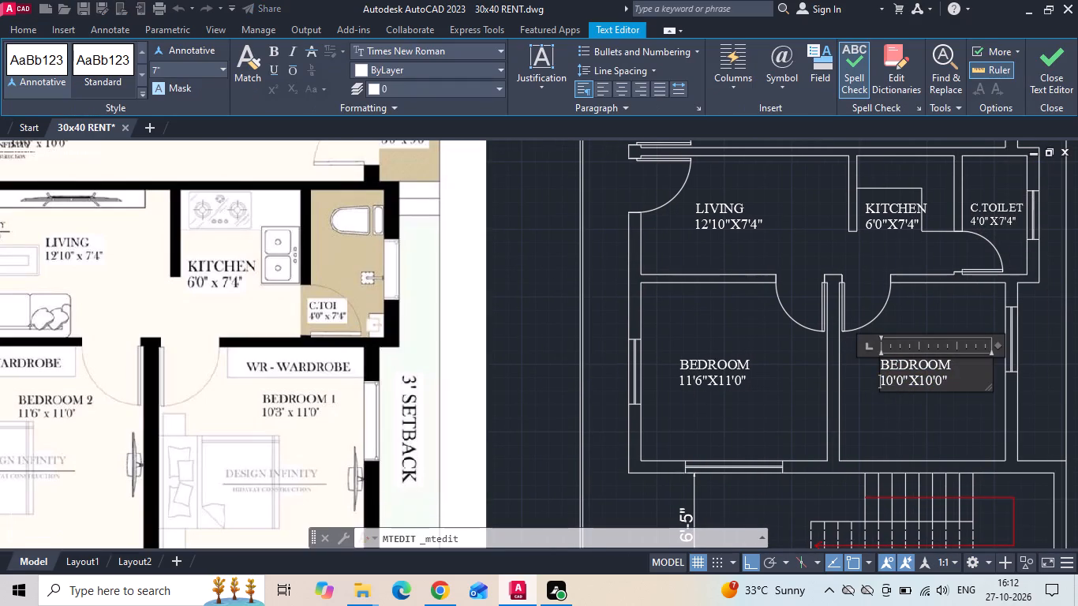
{"action": "left_click", "coordinate": [891, 376]}
{"action": "key", "text": "BackSpace"}
{"action": "key", "text": "0"}
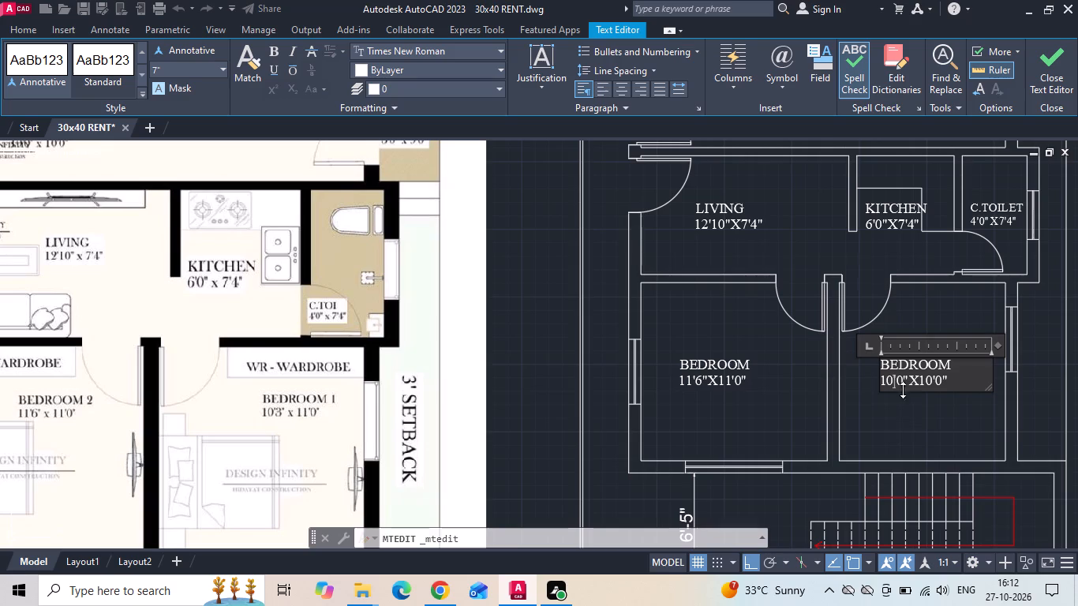
{"action": "left_click", "coordinate": [903, 381]}
{"action": "key", "text": "BackSpace"}
{"action": "key", "text": "3"}
{"action": "left_click", "coordinate": [930, 381]}
{"action": "key", "text": "BackSpace"}
{"action": "key", "text": "1"}
{"action": "left_click", "coordinate": [905, 412]}
Copy the 11'6"X11'0" bedroom label straight down into the open balcony area beside the staircase.
{"action": "scroll", "coordinate": [798, 357], "scroll_direction": "down", "scroll_amount": 1}
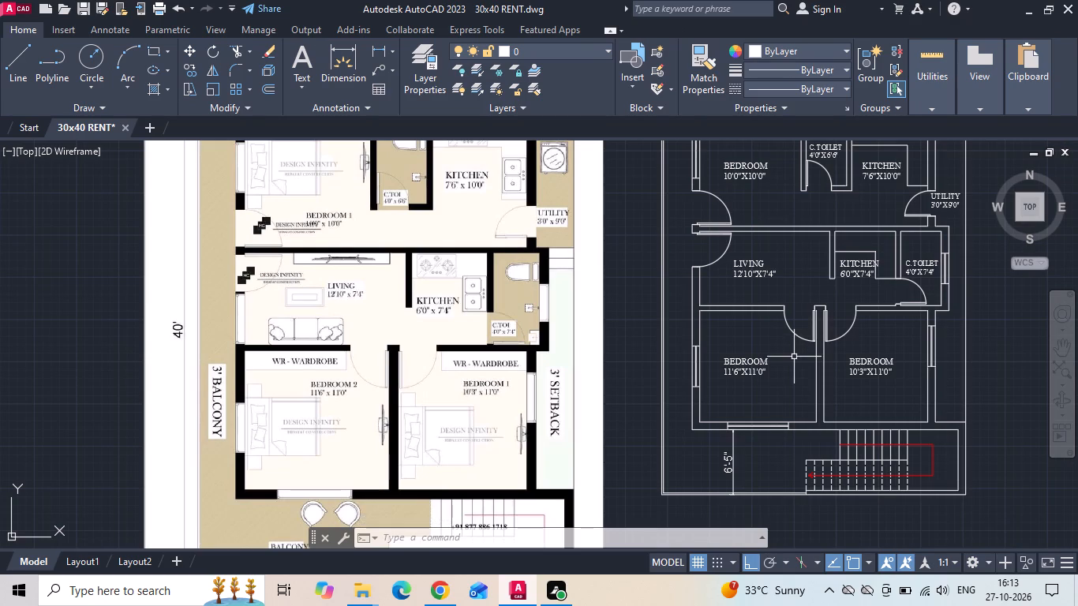
{"action": "middle_click_drag", "start_coordinate": [741, 386], "coordinate": [754, 300]}
{"action": "left_click", "coordinate": [757, 286]}
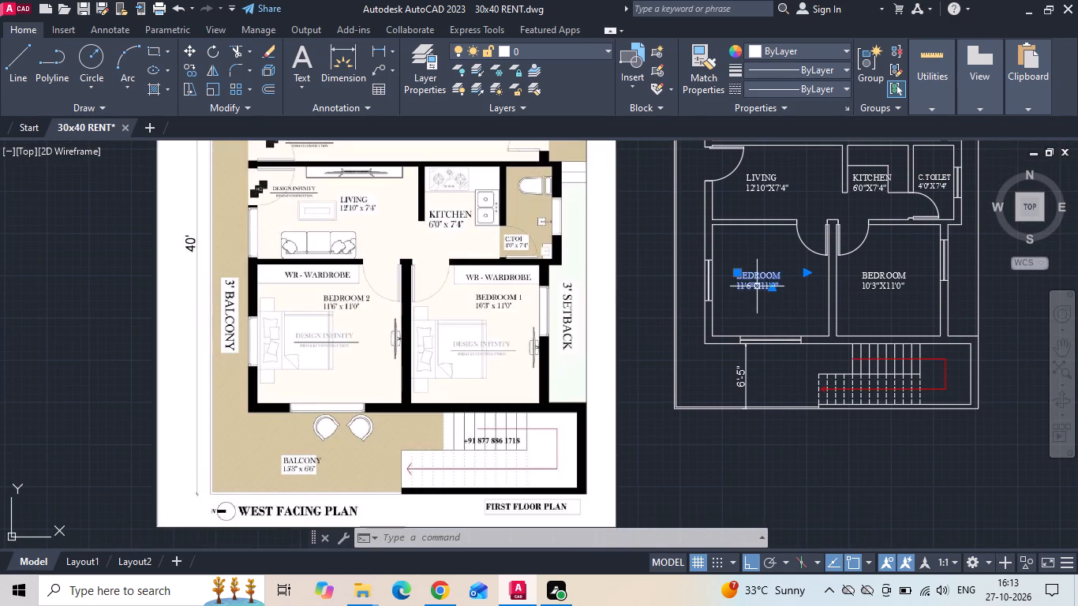
{"action": "right_click", "coordinate": [757, 286]}
{"action": "left_click", "coordinate": [770, 299]}
{"action": "left_click", "coordinate": [765, 311]}
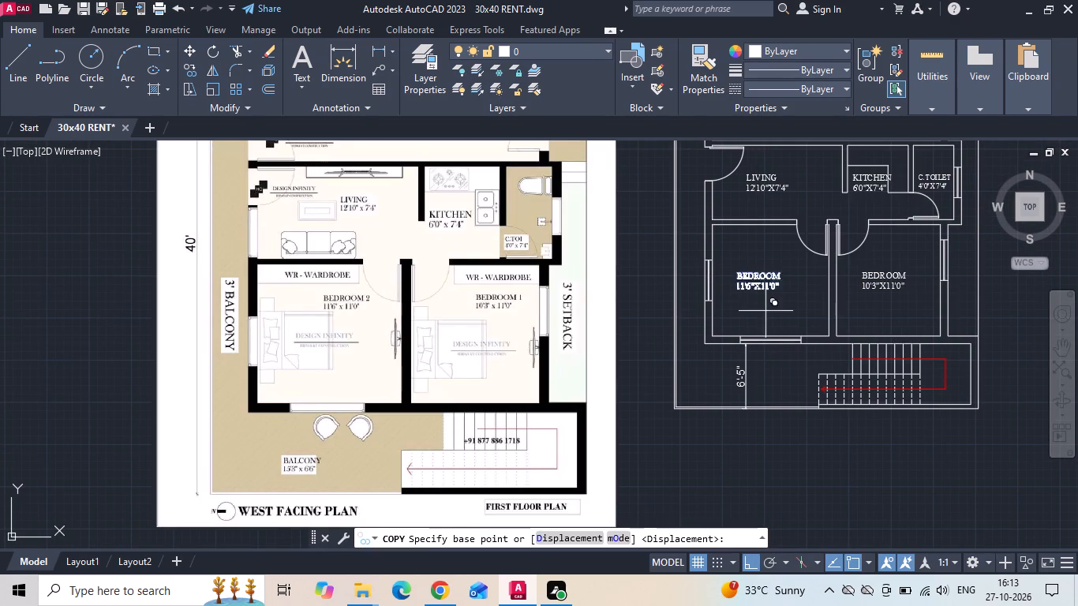
{"action": "scroll", "coordinate": [732, 436], "scroll_direction": "up", "scroll_amount": 2}
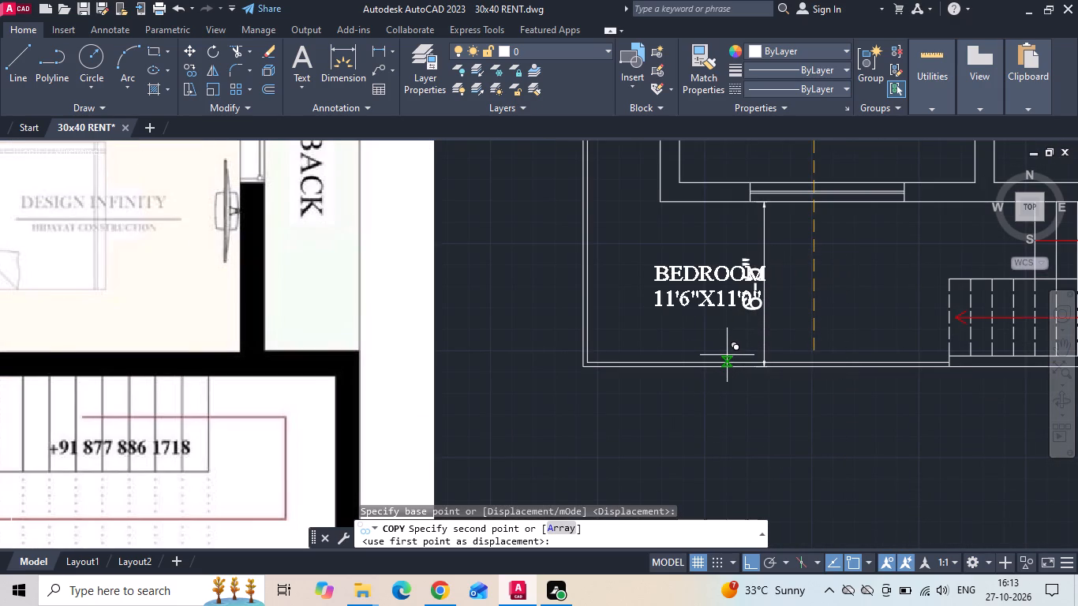
{"action": "left_click", "coordinate": [727, 355]}
{"action": "key", "text": "Escape"}
Delete the vertical 6'-5" dimension that crosses the copied label in the balcony area.
{"action": "left_click_drag", "start_coordinate": [773, 228], "coordinate": [764, 232]}
{"action": "left_click", "coordinate": [749, 232]}
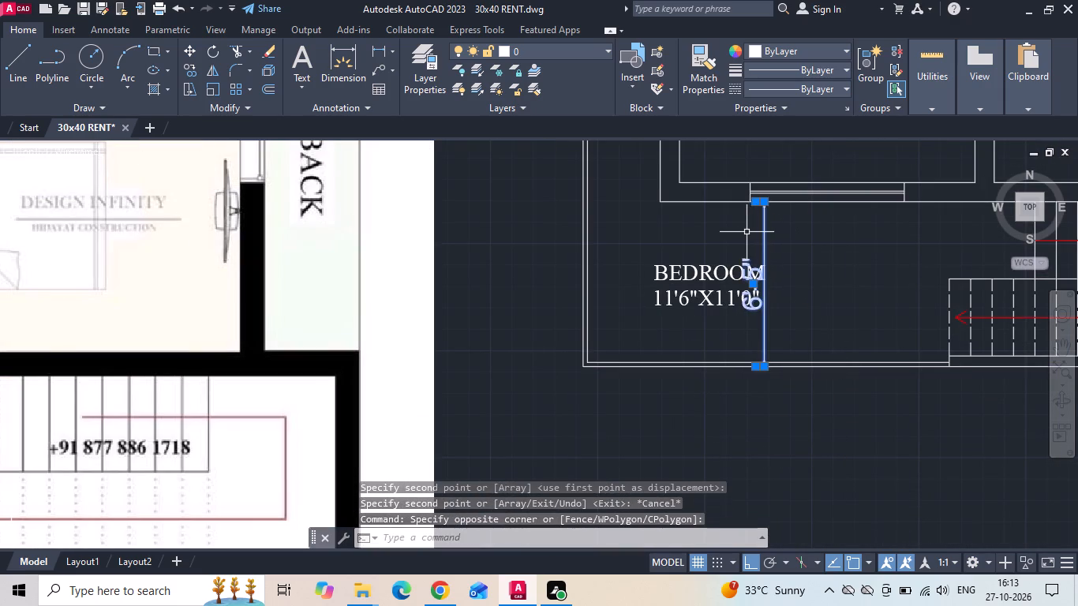
{"action": "key", "text": "Delete"}
Move the copied bedroom label horizontally toward the staircase, near the middle of the balcony area.
{"action": "left_click_drag", "start_coordinate": [742, 255], "coordinate": [721, 279]}
{"action": "left_click", "coordinate": [698, 296]}
{"action": "right_click", "coordinate": [698, 297]}
{"action": "left_click", "coordinate": [746, 286]}
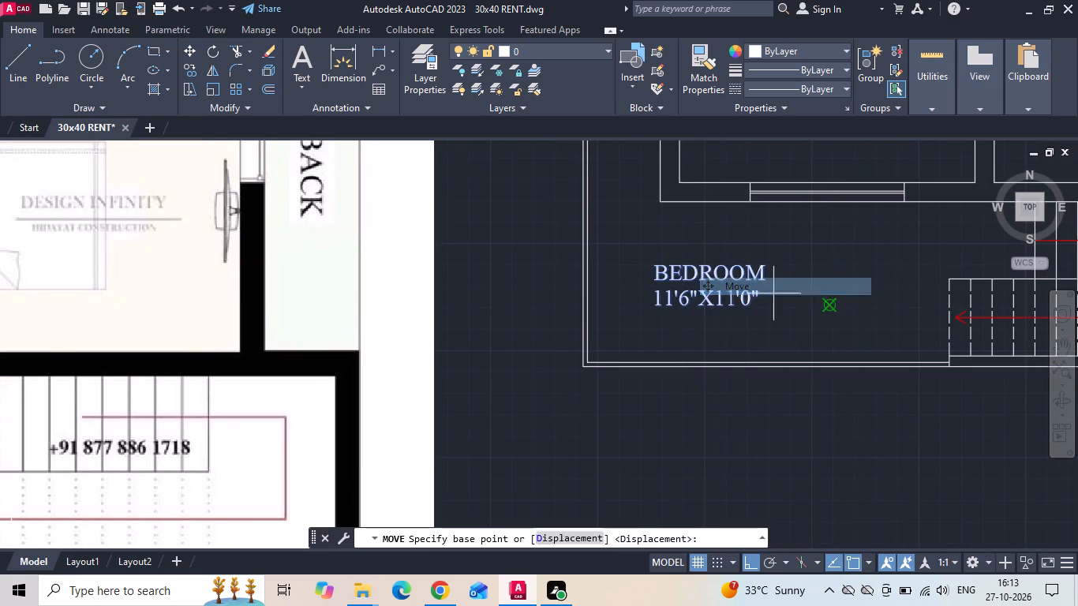
{"action": "left_click_drag", "start_coordinate": [776, 294], "coordinate": [810, 296]}
{"action": "left_click", "coordinate": [845, 295]}
Change the size line of the copied label in the balcony area to 15'3"X6'5".
{"action": "double_click", "coordinate": [822, 299]}
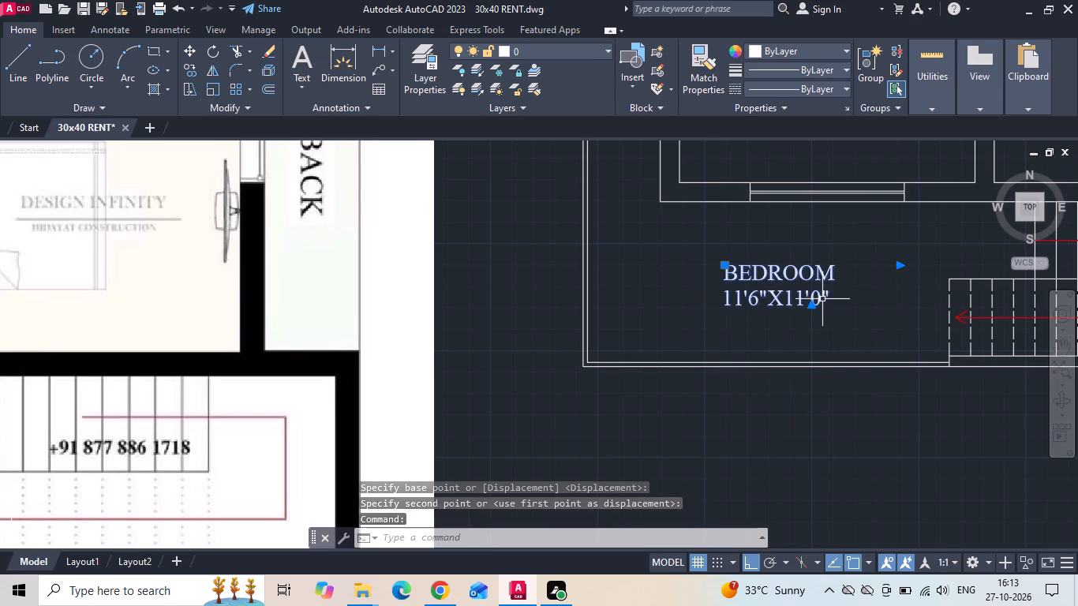
{"action": "key", "text": "BackSpace"}
{"action": "key", "text": "5"}
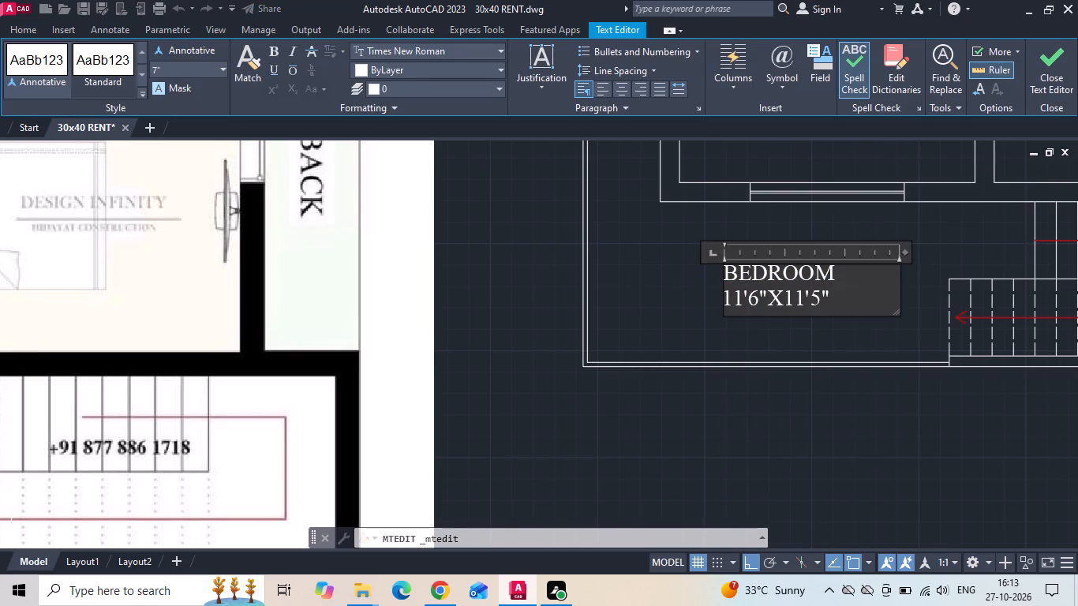
{"action": "left_click", "coordinate": [801, 302]}
{"action": "key", "text": "BackSpace"}
{"action": "key", "text": "BackSpace"}
{"action": "key", "text": "6"}
{"action": "scroll", "coordinate": [833, 343], "scroll_direction": "down", "scroll_amount": 2}
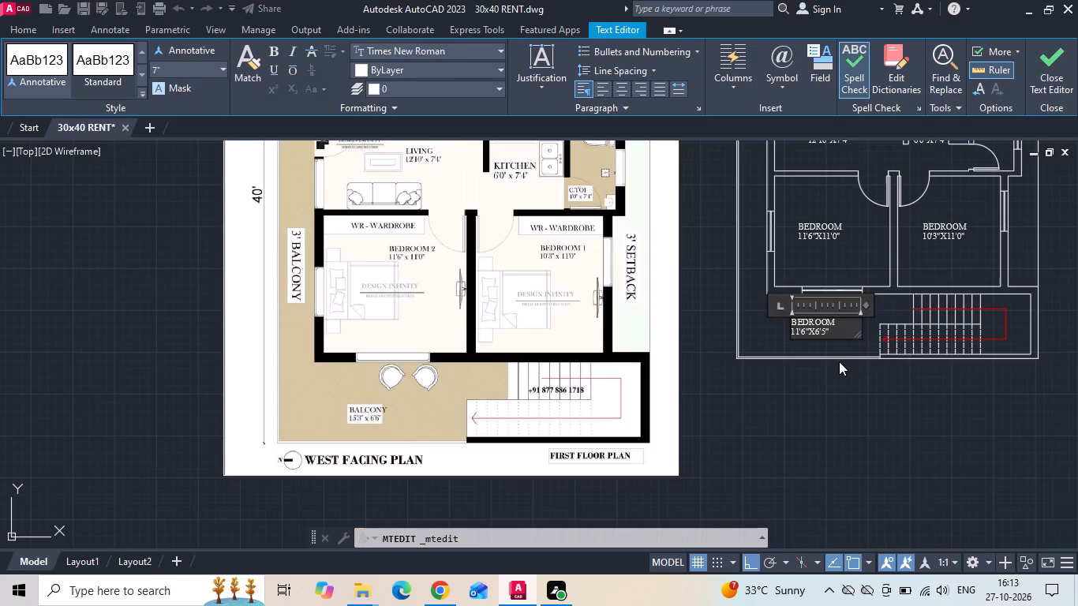
{"action": "scroll", "coordinate": [813, 340], "scroll_direction": "up", "scroll_amount": 2}
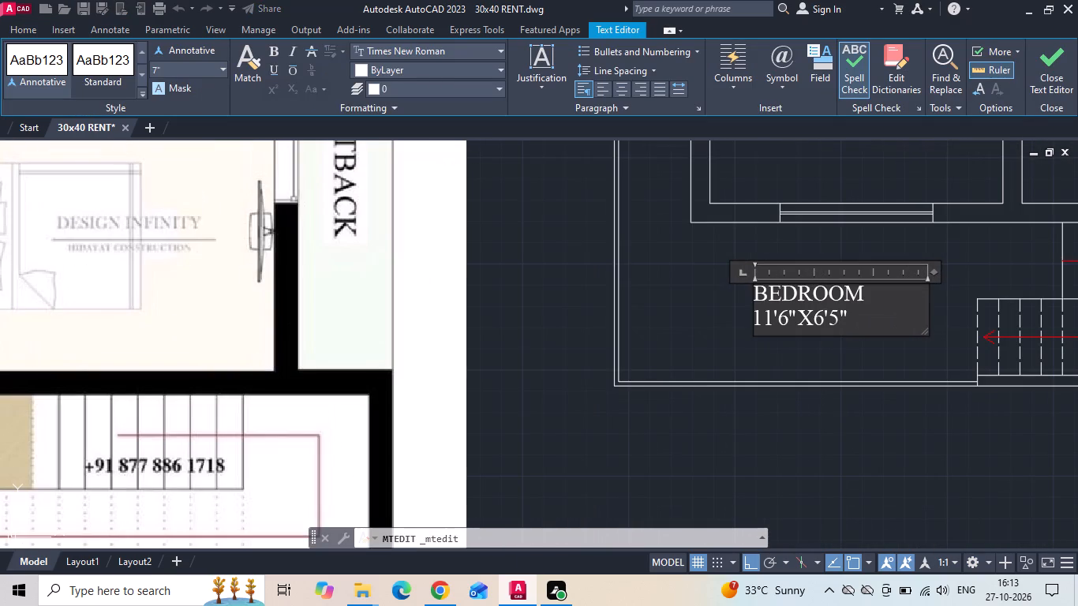
{"action": "left_click", "coordinate": [769, 321]}
{"action": "key", "text": "BackSpace"}
{"action": "key", "text": "2"}
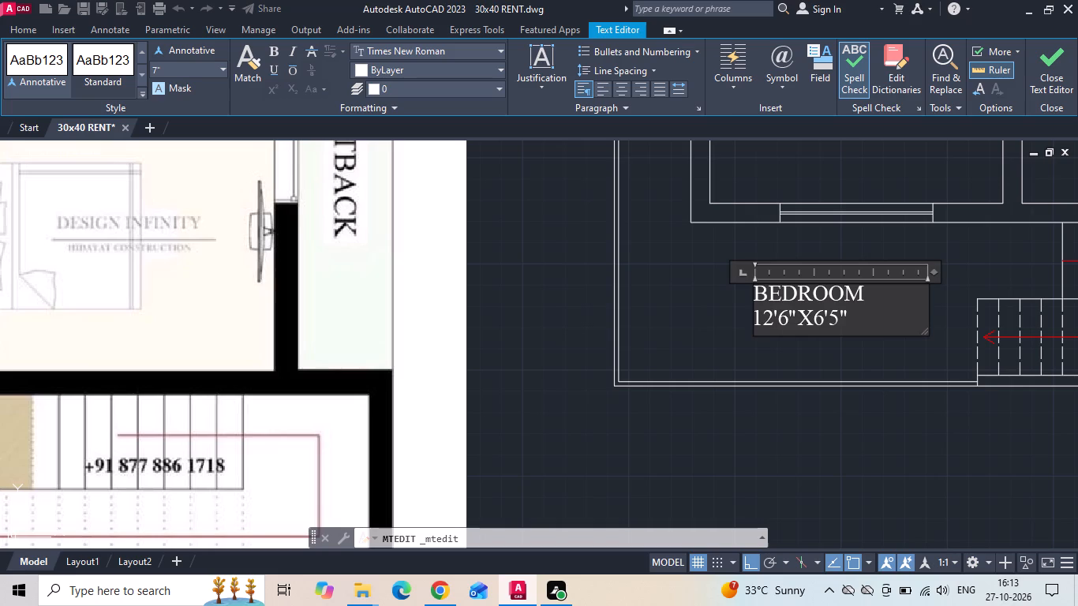
{"action": "left_click", "coordinate": [785, 321]}
{"action": "key", "text": "BackSpace"}
{"action": "key", "text": "3"}
{"action": "left_click", "coordinate": [773, 324]}
{"action": "key", "text": "BackSpace"}
{"action": "key", "text": "5"}
Replace the room name in the 15'3"X6'5" label with BALCONY and finish the text edit.
{"action": "scroll", "coordinate": [721, 350], "scroll_direction": "down", "scroll_amount": 1}
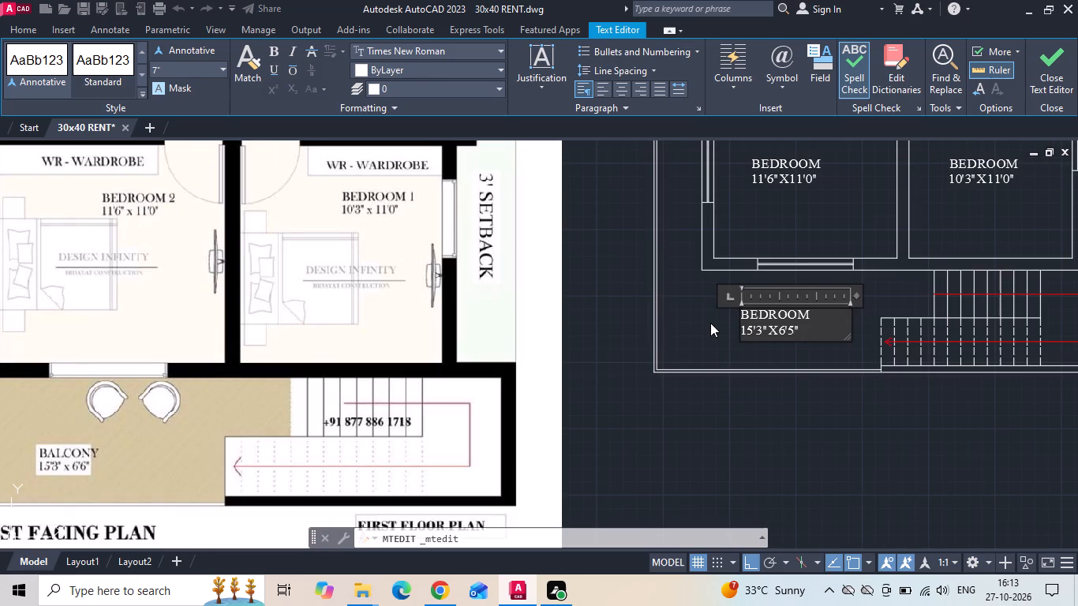
{"action": "left_click", "coordinate": [812, 313]}
{"action": "key", "text": "BackSpace"}
{"action": "key", "text": "BackSpace"}
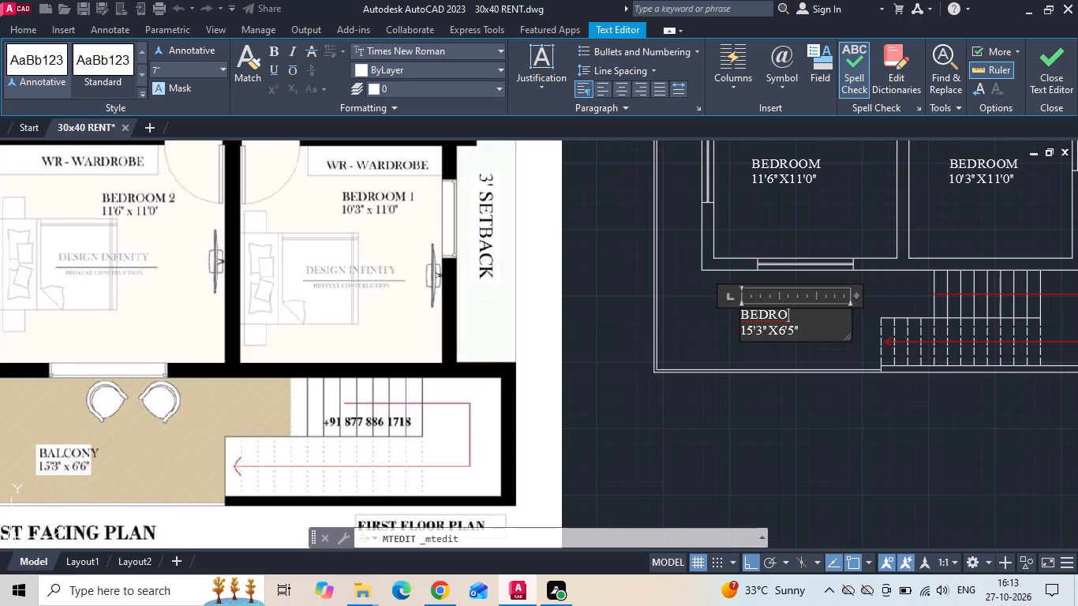
{"action": "key", "text": "BackSpace"}
{"action": "key", "text": "BackSpace"}
{"action": "key", "text": "BackSpace"}
{"action": "key", "text": "BackSpace"}
{"action": "type", "text": "ALCONY"}
{"action": "left_click", "coordinate": [724, 352]}
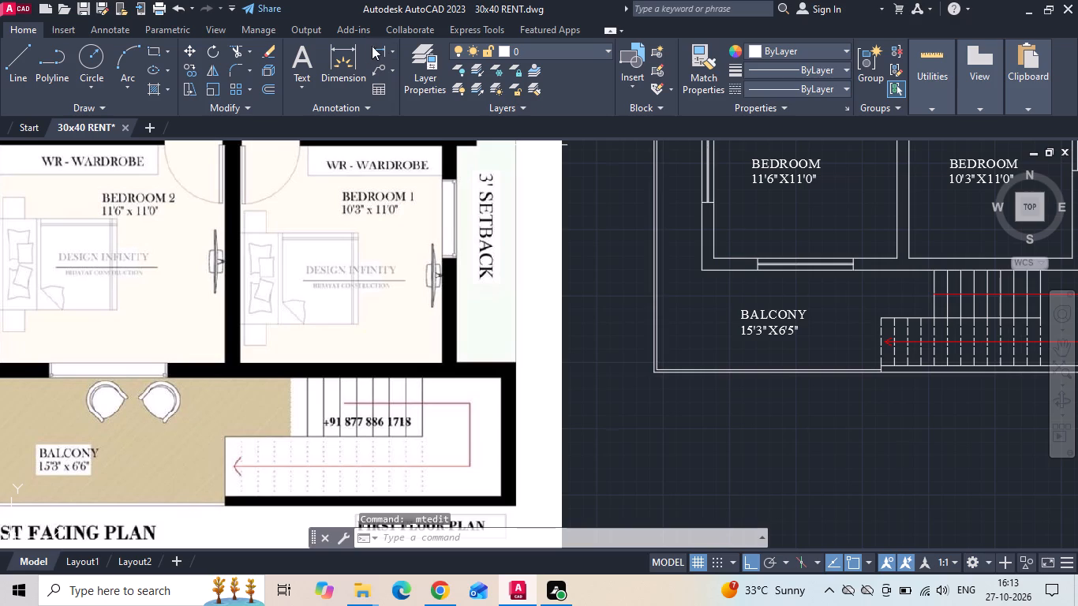
Measure the balcony's depth from the bedroom wall to the outer edge with a linear dimension, without placing it.
{"action": "left_click", "coordinate": [377, 44]}
{"action": "left_click", "coordinate": [715, 271]}
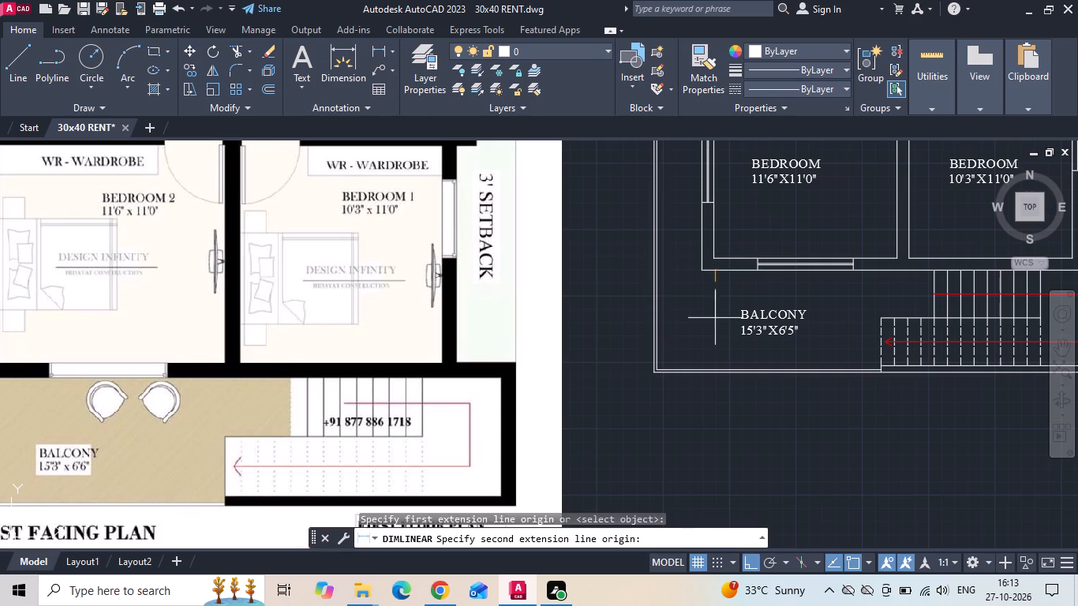
{"action": "scroll", "coordinate": [714, 375], "scroll_direction": "up", "scroll_amount": 1}
{"action": "left_click", "coordinate": [713, 371]}
{"action": "key", "text": "space"}
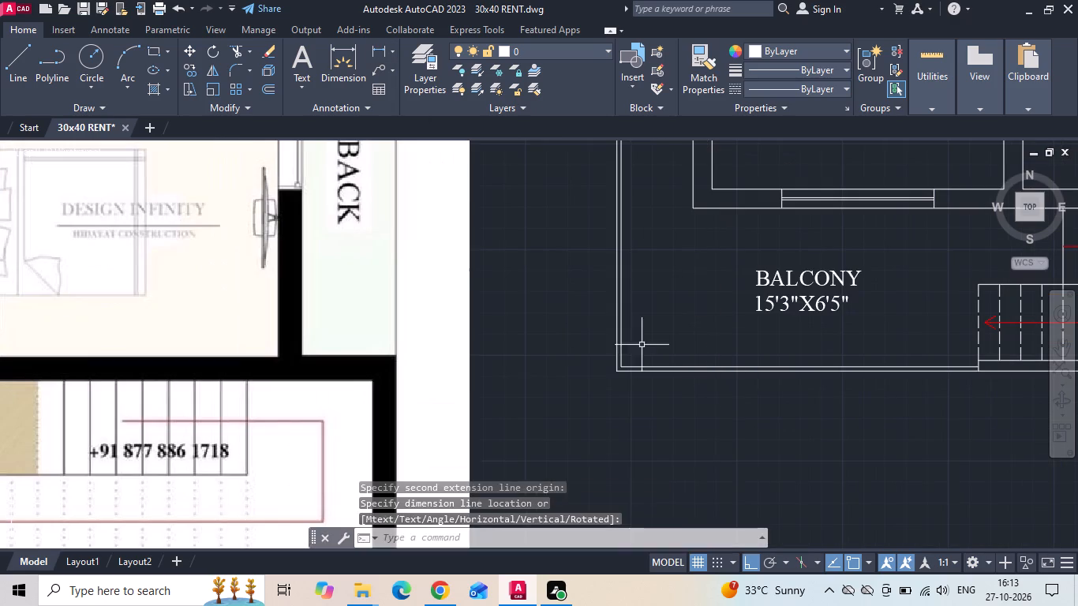
Measure the balcony's length from the outer wall to the staircase with linear dimensions, without placing any.
{"action": "key", "text": "space"}
{"action": "left_click", "coordinate": [615, 310]}
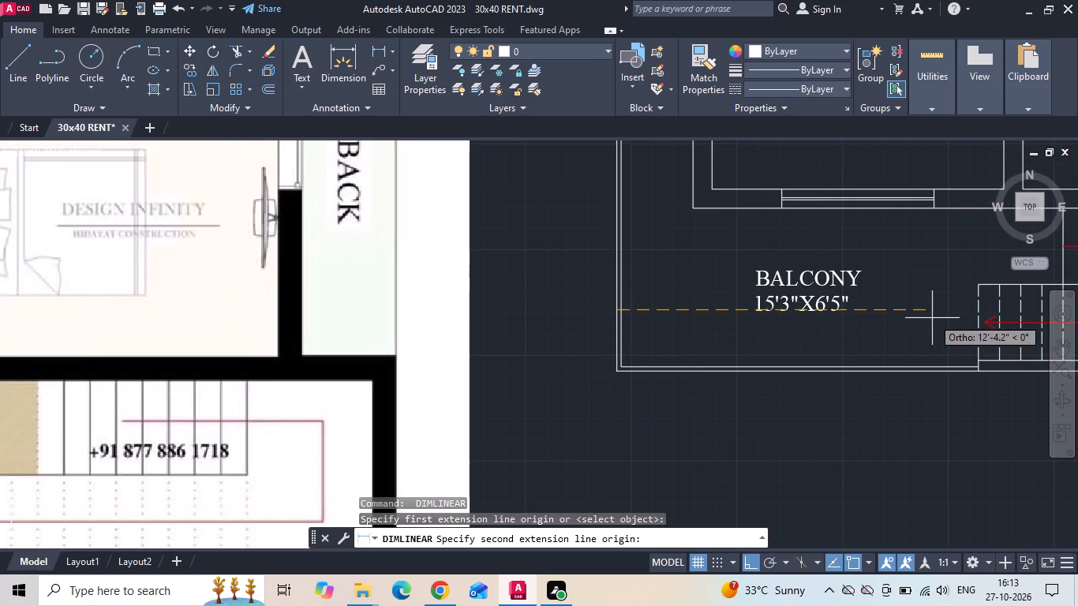
{"action": "left_click", "coordinate": [975, 312]}
{"action": "key", "text": "Escape"}
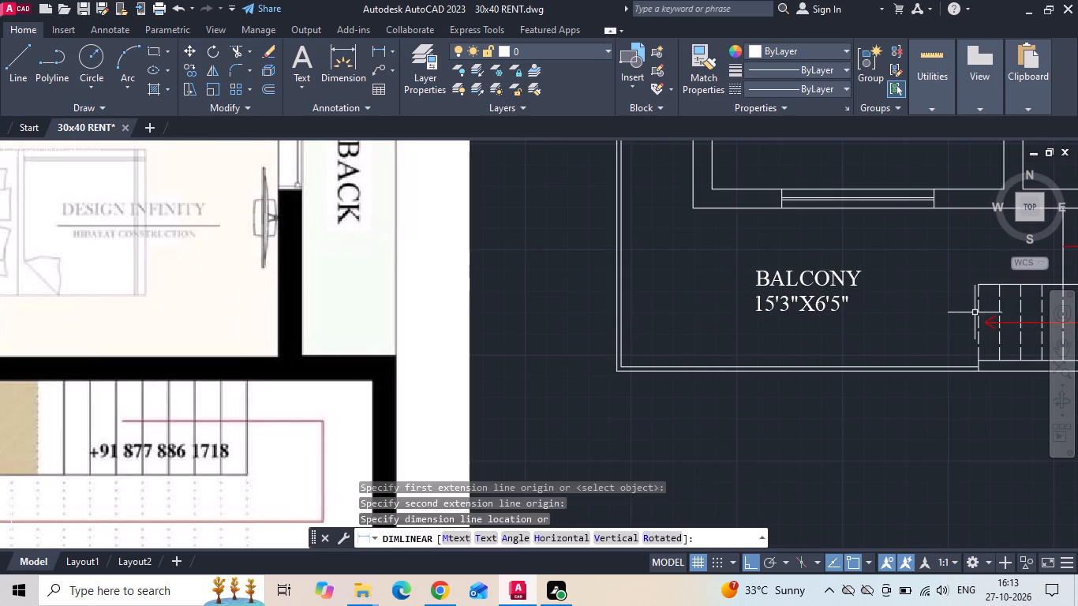
{"action": "middle_click_drag", "start_coordinate": [962, 314], "coordinate": [864, 368]}
{"action": "key", "text": "space"}
{"action": "left_click", "coordinate": [964, 325]}
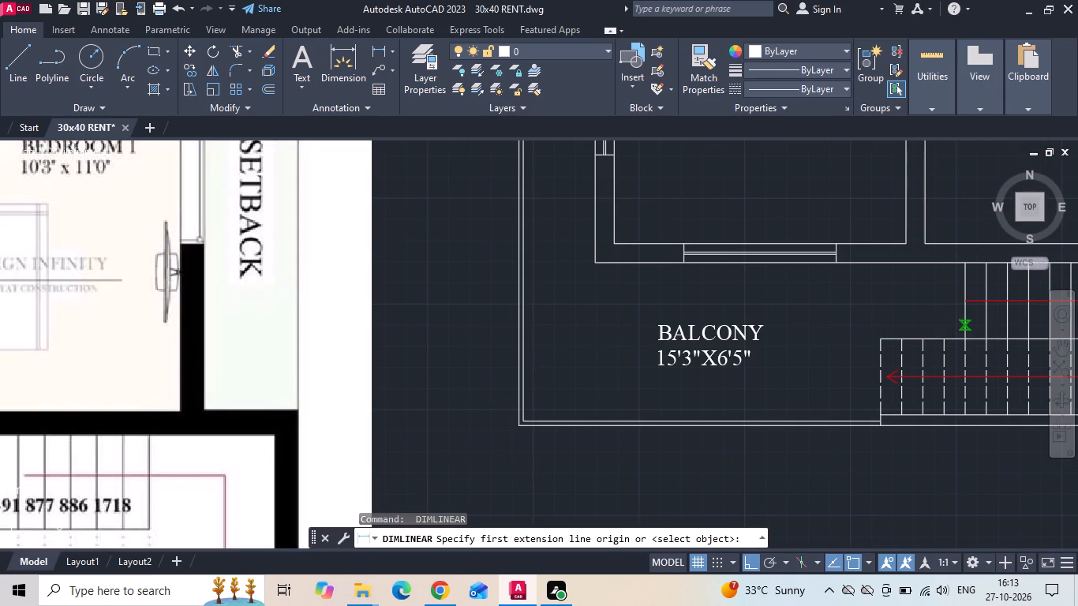
{"action": "left_click", "coordinate": [518, 327]}
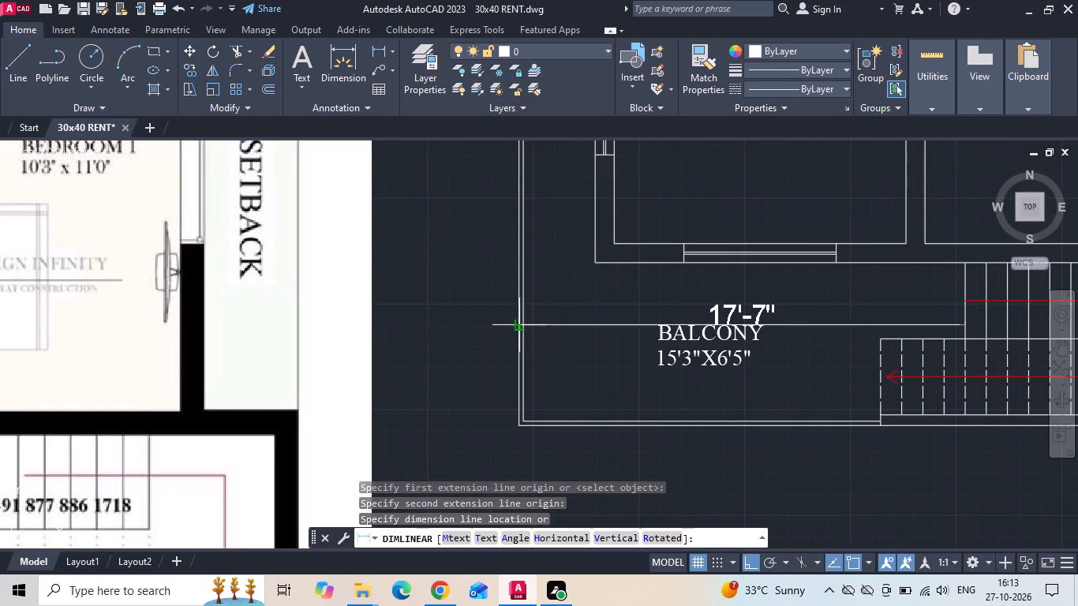
{"action": "key", "text": "Escape"}
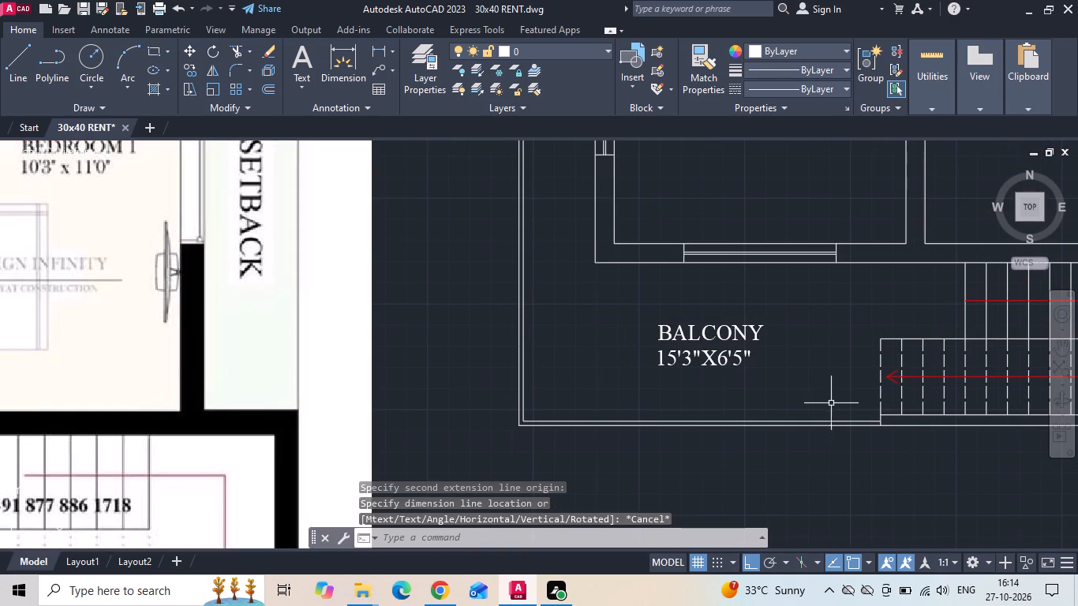
{"action": "key", "text": "space"}
{"action": "left_click", "coordinate": [874, 376]}
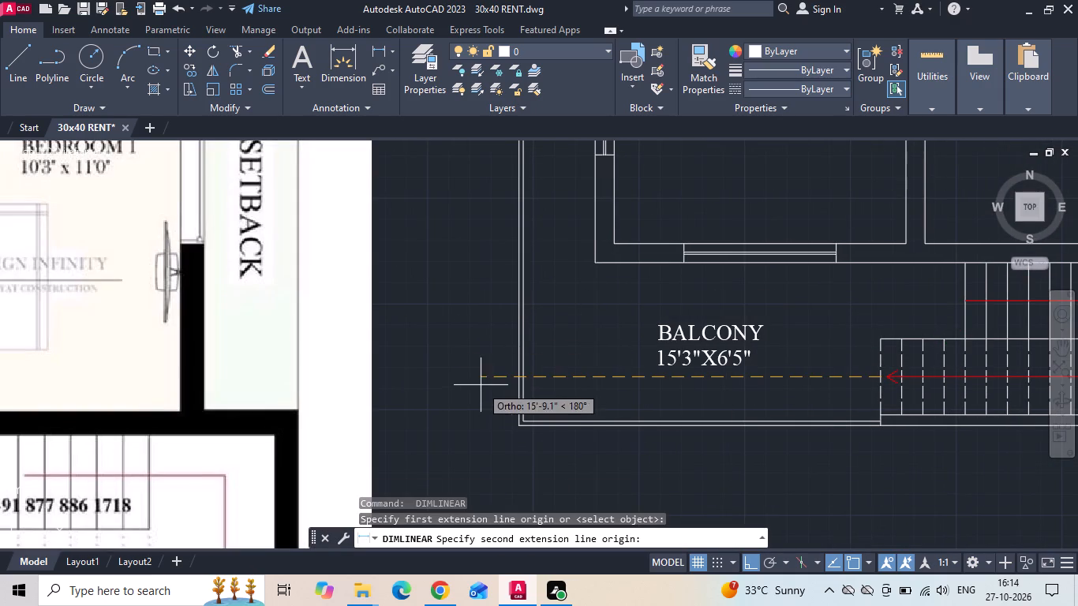
{"action": "left_click", "coordinate": [518, 376]}
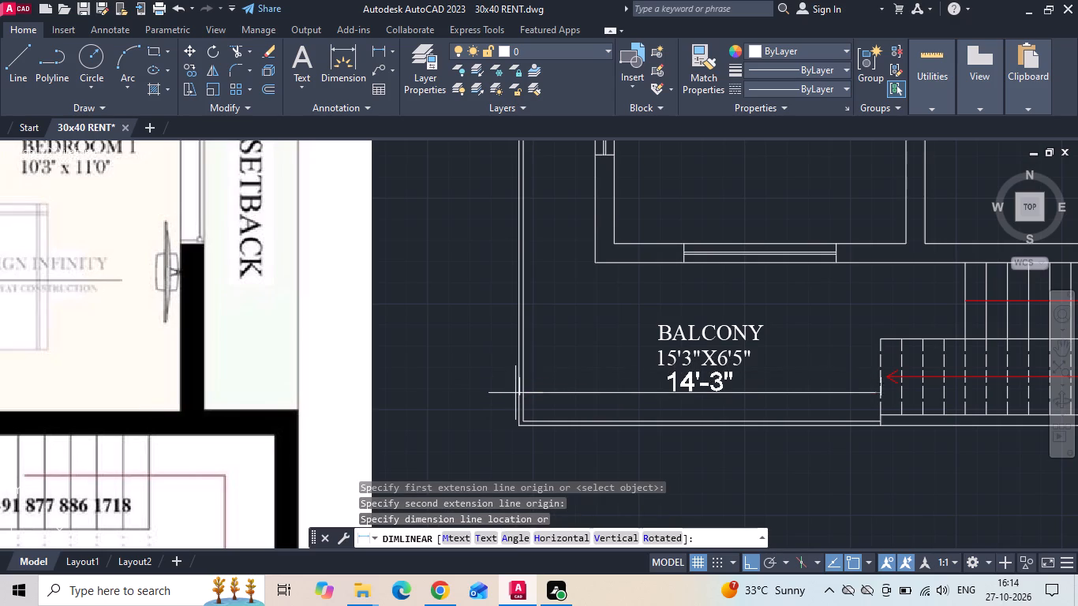
{"action": "scroll", "coordinate": [515, 396], "scroll_direction": "up", "scroll_amount": 1}
{"action": "key", "text": "Escape"}
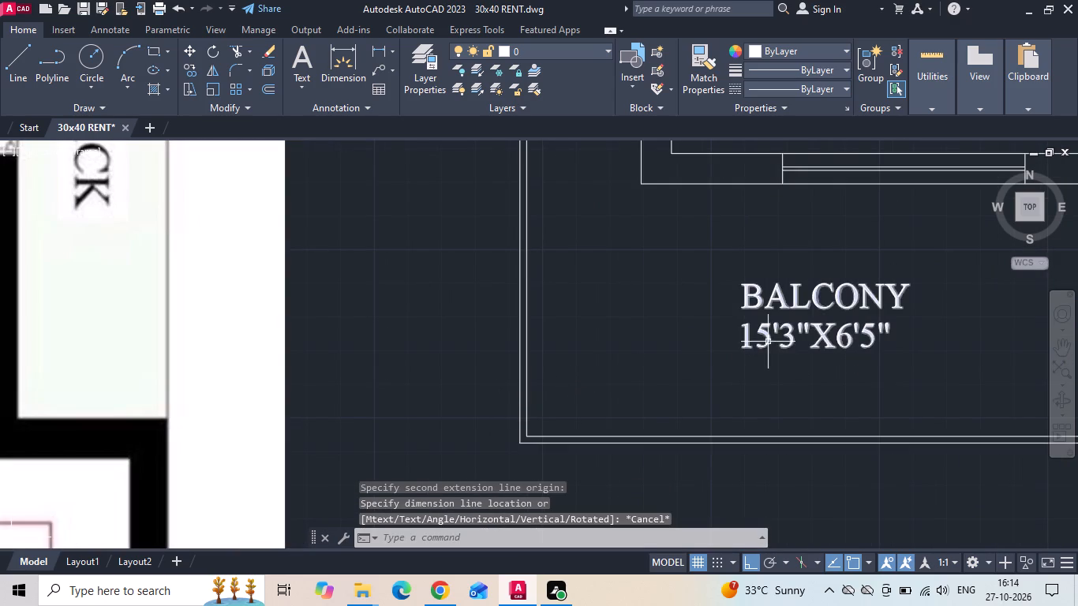
Change the balcony label's size line to 14'3"X6'5".
{"action": "double_click", "coordinate": [768, 341]}
{"action": "key", "text": "BackSpace"}
{"action": "key", "text": "4"}
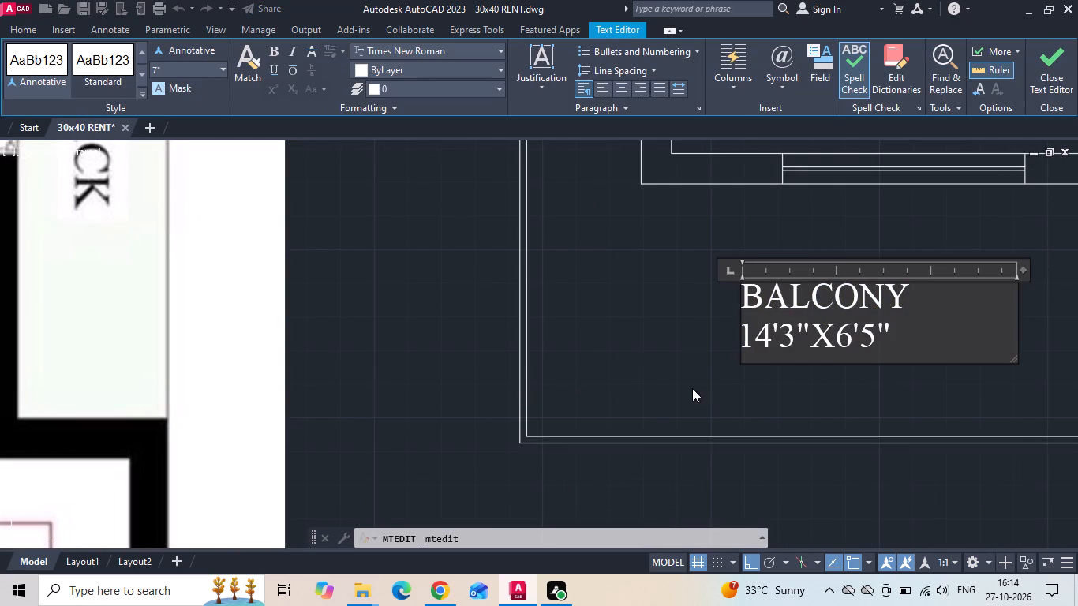
{"action": "left_click", "coordinate": [692, 388]}
Copy the balcony label straight up into the 11'6"X11'0" bedroom, just above that room's label.
{"action": "scroll", "coordinate": [672, 331], "scroll_direction": "down", "scroll_amount": 4}
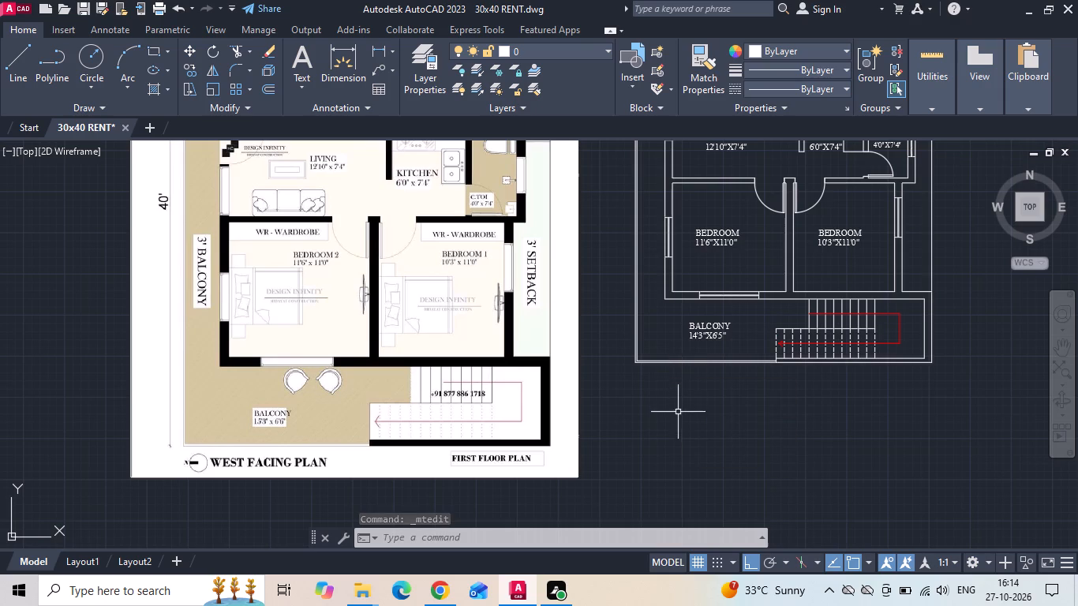
{"action": "scroll", "coordinate": [682, 429], "scroll_direction": "down", "scroll_amount": 1}
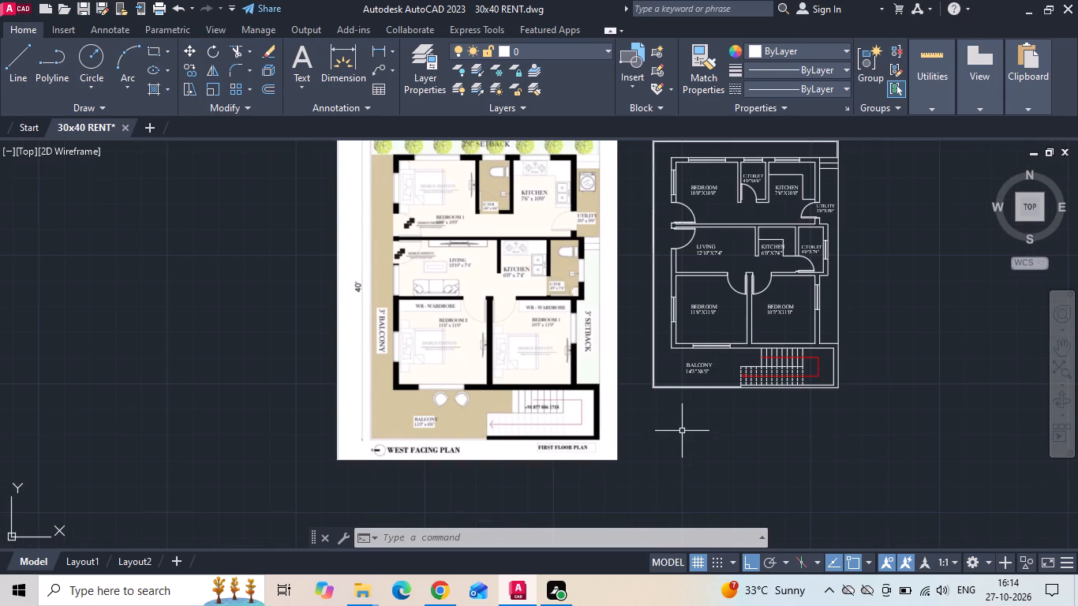
{"action": "left_click", "coordinate": [709, 364]}
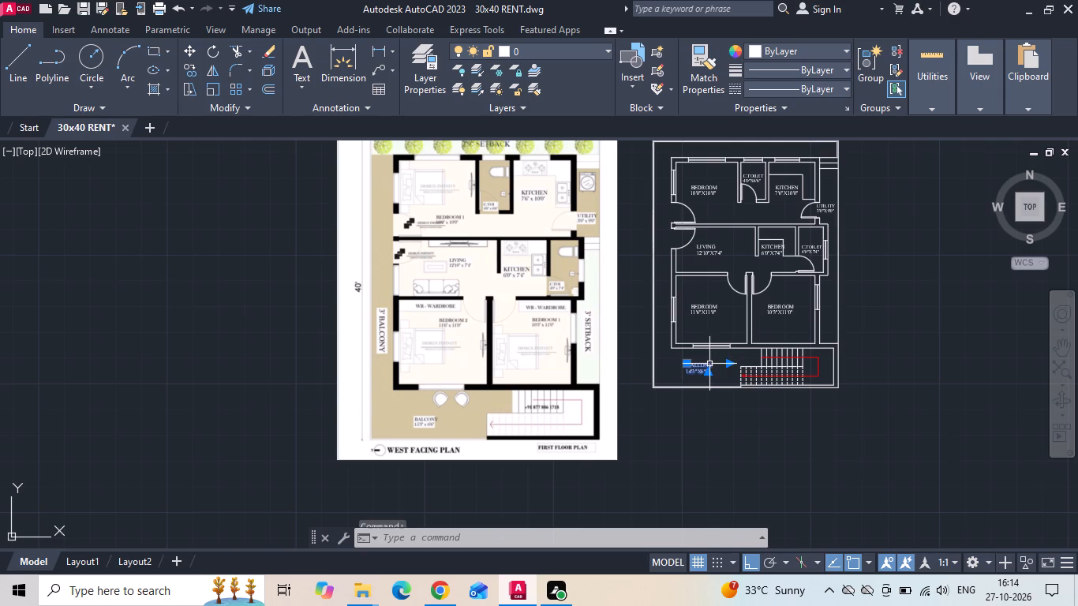
{"action": "right_click", "coordinate": [709, 365]}
{"action": "left_click", "coordinate": [780, 299]}
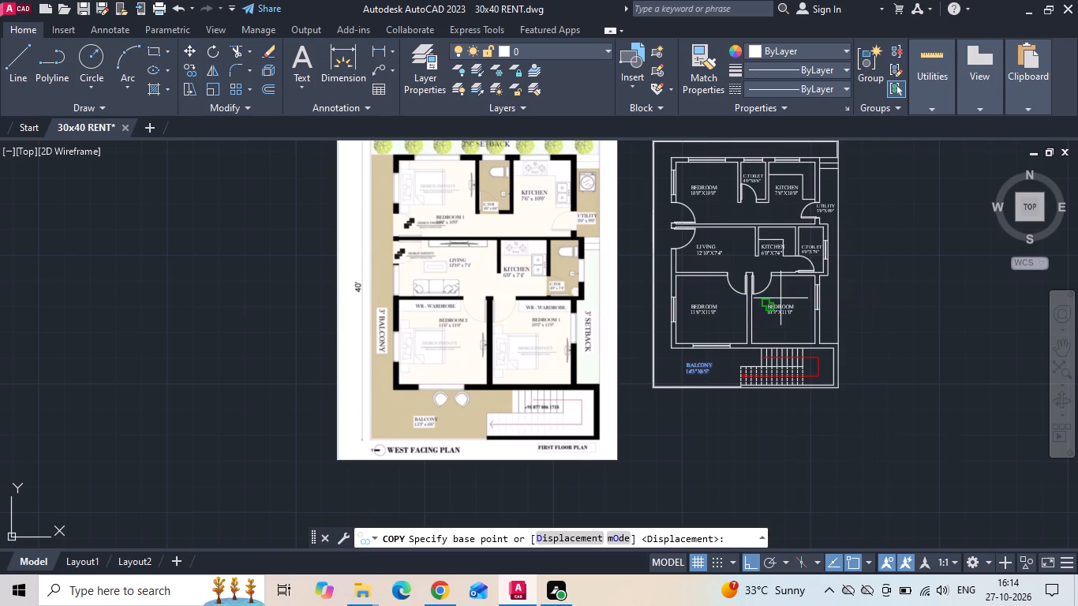
{"action": "scroll", "coordinate": [722, 350], "scroll_direction": "up", "scroll_amount": 2}
{"action": "left_click", "coordinate": [670, 379]}
{"action": "middle_click_drag", "start_coordinate": [655, 268], "coordinate": [657, 381]}
{"action": "left_click", "coordinate": [660, 303]}
{"action": "middle_click_drag", "start_coordinate": [661, 302], "coordinate": [805, 295]}
{"action": "key", "text": "Escape"}
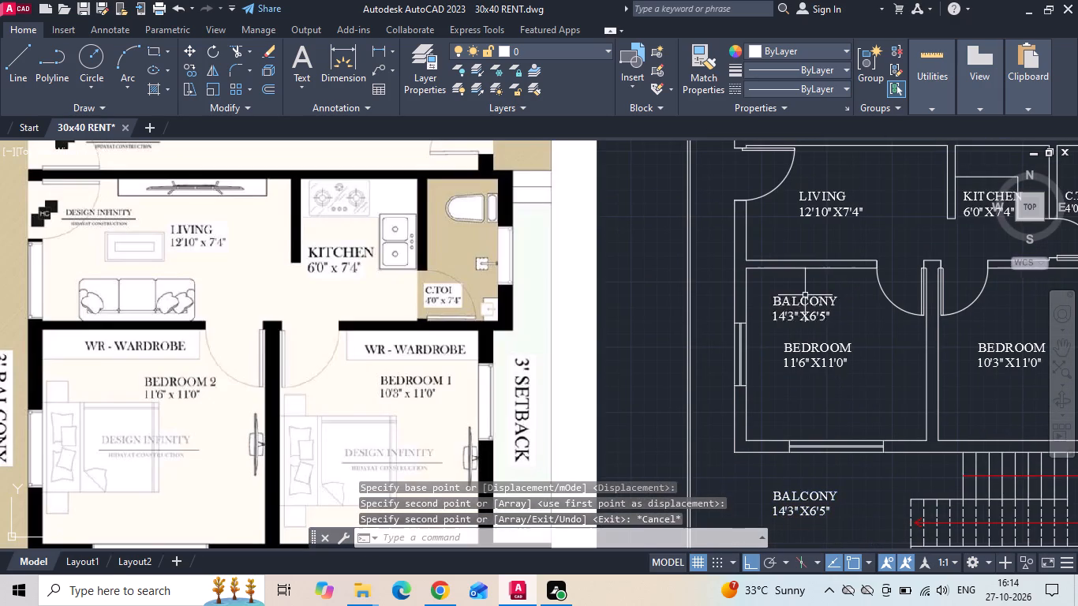
Set the text height of the copied balcony label in the bedroom to 9".
{"action": "double_click", "coordinate": [806, 302]}
{"action": "key", "text": "ctrl+a"}
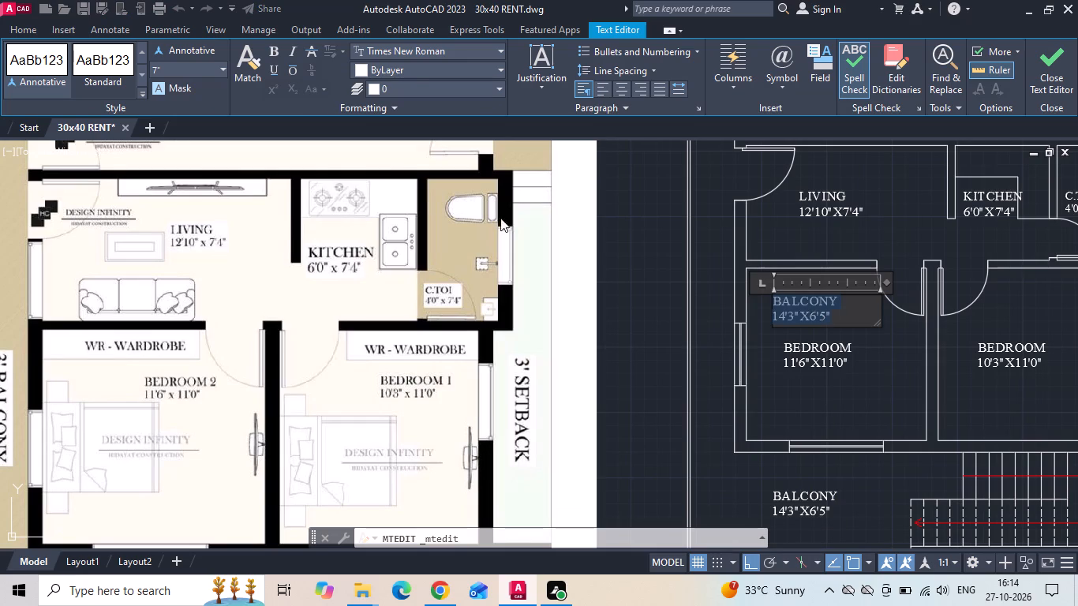
{"action": "left_click", "coordinate": [181, 71]}
{"action": "key", "text": "BackSpace"}
{"action": "type", "text": "9\""}
{"action": "key", "text": "Return"}
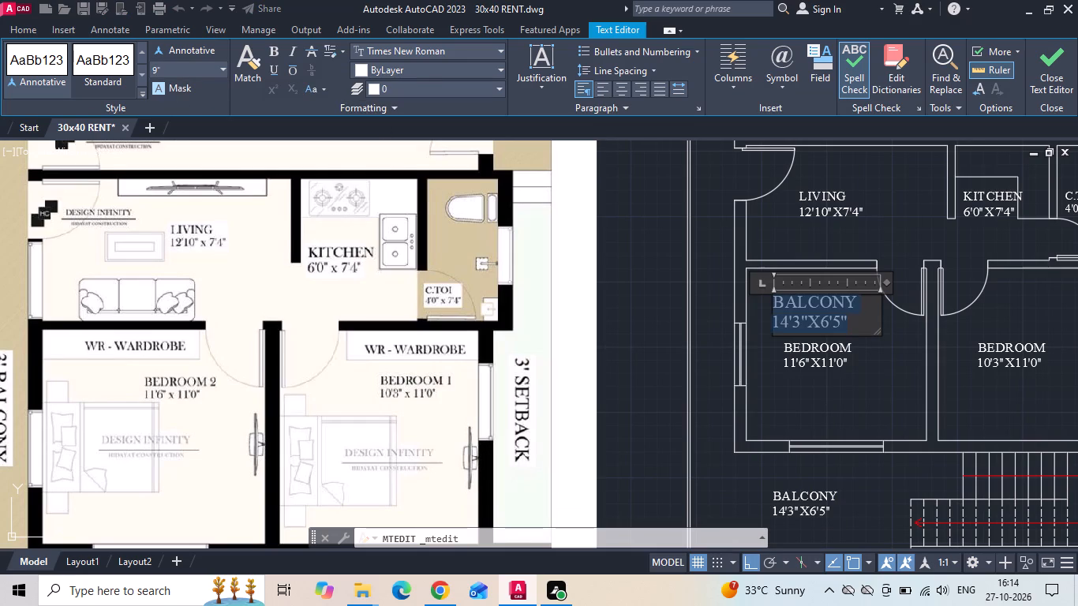
Replace the whole text of the copied label with 3' BALCONY and finish the text edit.
{"action": "scroll", "coordinate": [862, 348], "scroll_direction": "down", "scroll_amount": 1}
{"action": "left_click_drag", "start_coordinate": [864, 336], "coordinate": [798, 318]}
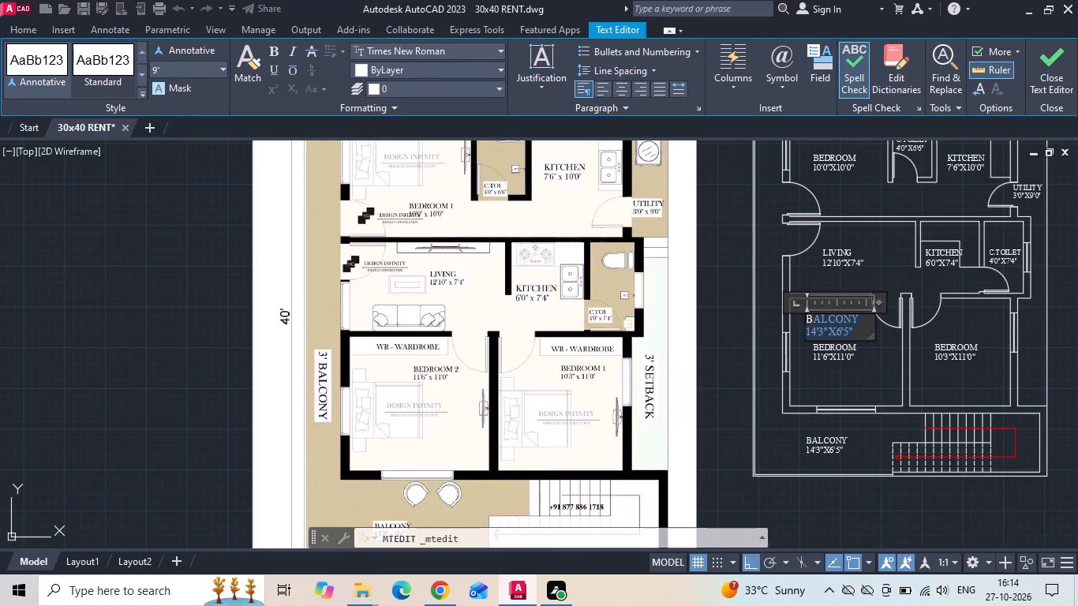
{"action": "left_click_drag", "start_coordinate": [798, 318], "coordinate": [789, 316]}
{"action": "key", "text": "BackSpace"}
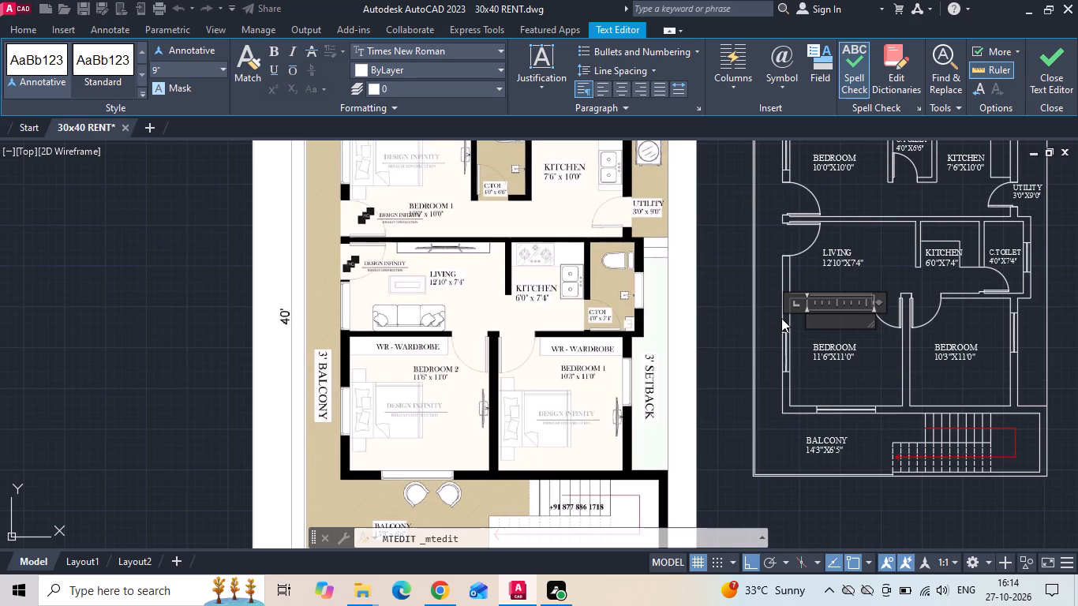
{"action": "key", "text": "3"}
{"action": "key", "text": "apostrophe"}
{"action": "key", "text": "space"}
{"action": "type", "text": "BALCONY"}
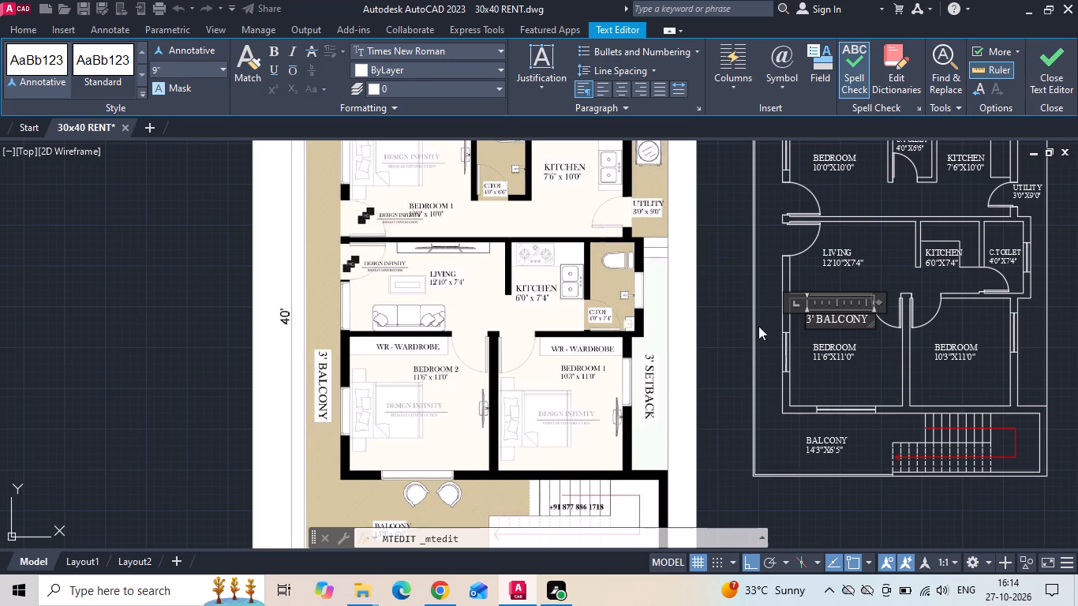
{"action": "left_click", "coordinate": [762, 312]}
Rotate the 3' BALCONY label a quarter turn clockwise so it reads vertically downward.
{"action": "left_click", "coordinate": [838, 321]}
{"action": "right_click", "coordinate": [838, 321]}
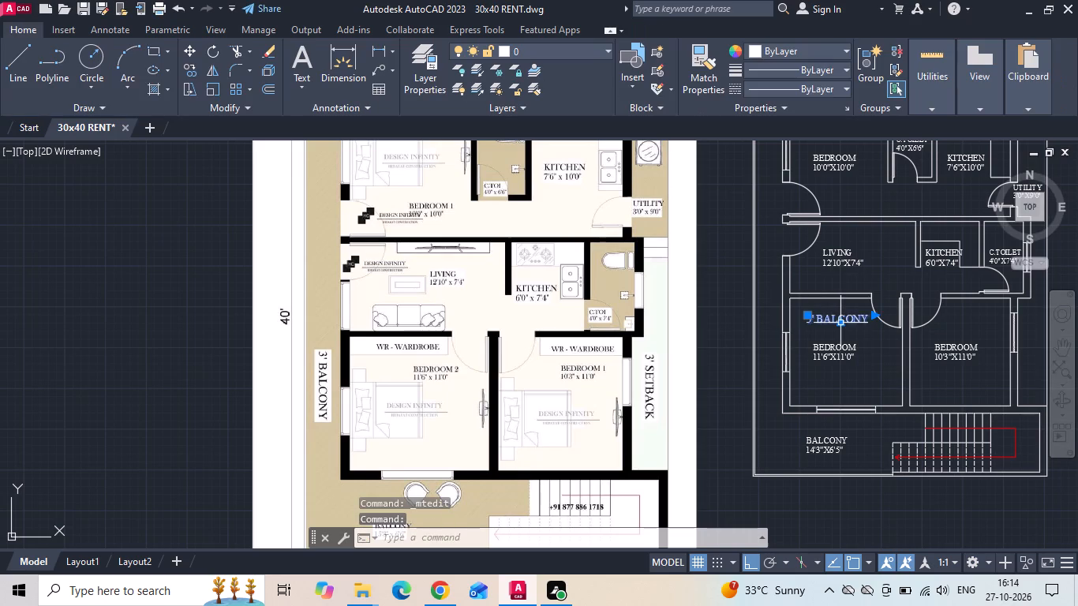
{"action": "left_click", "coordinate": [853, 336]}
{"action": "left_click", "coordinate": [818, 316]}
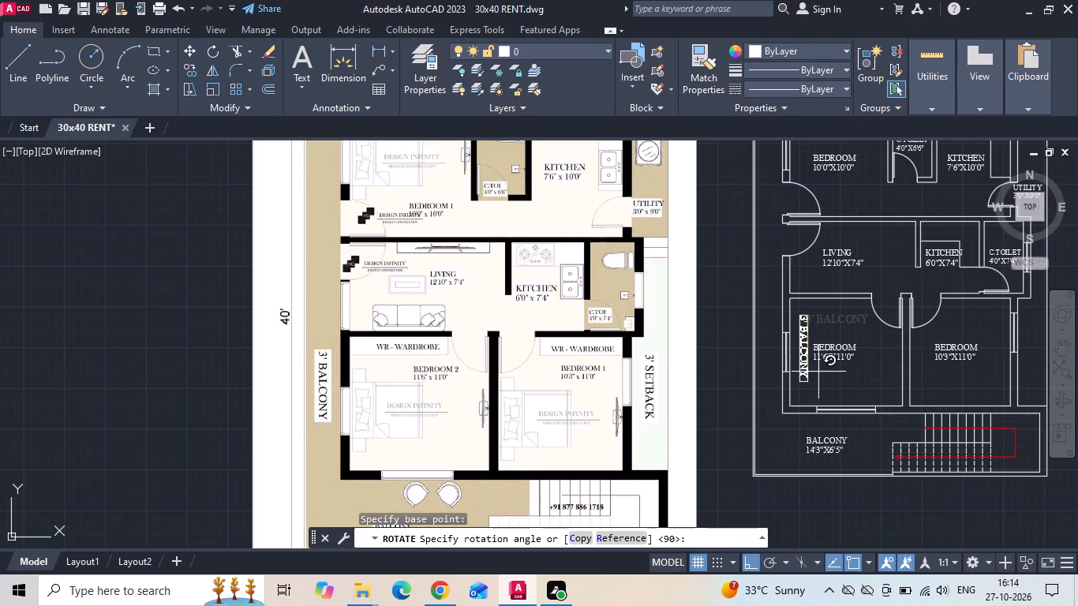
{"action": "left_click", "coordinate": [805, 525]}
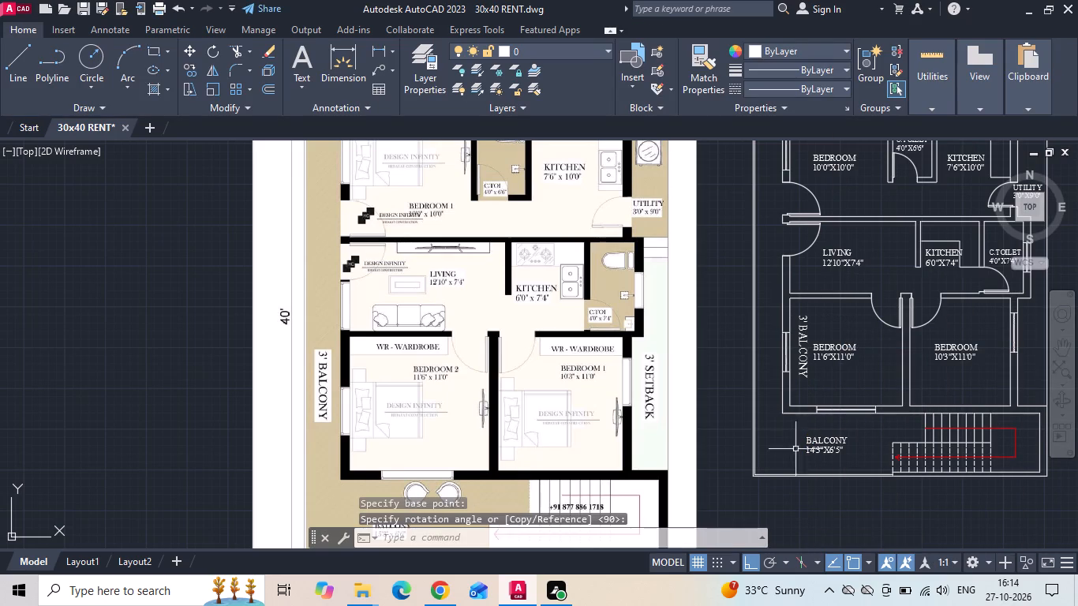
Move the vertical 3' BALCONY label into the narrow strip outside the living room and 11'6"X11'0" bedroom.
{"action": "left_click", "coordinate": [808, 335]}
{"action": "right_click", "coordinate": [808, 336]}
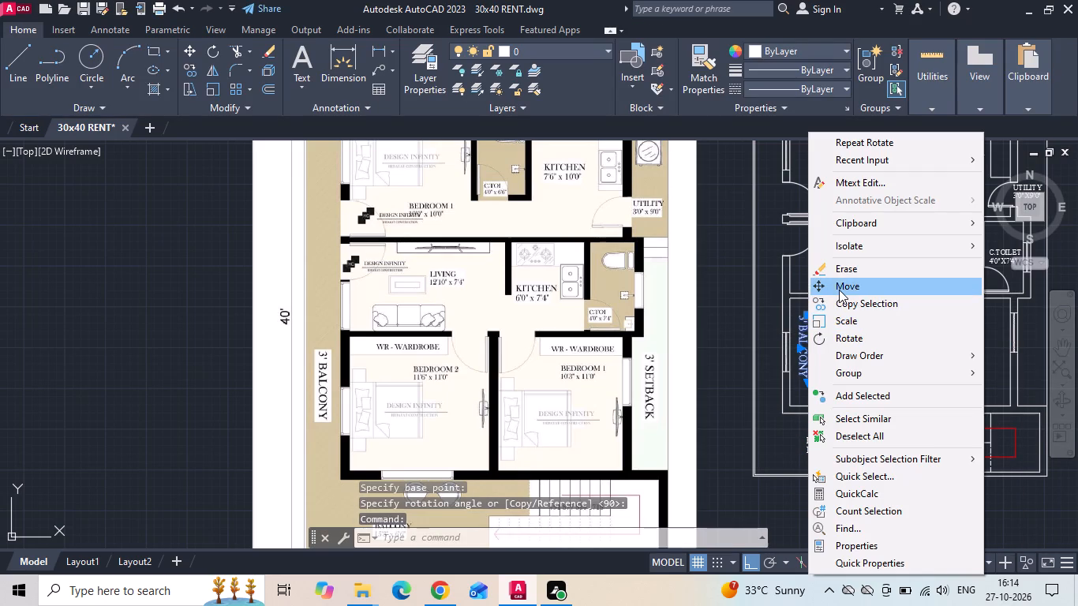
{"action": "left_click", "coordinate": [839, 290]}
{"action": "left_click", "coordinate": [825, 327]}
{"action": "scroll", "coordinate": [785, 288], "scroll_direction": "up", "scroll_amount": 2}
{"action": "left_click", "coordinate": [784, 295]}
{"action": "scroll", "coordinate": [778, 337], "scroll_direction": "down", "scroll_amount": 3}
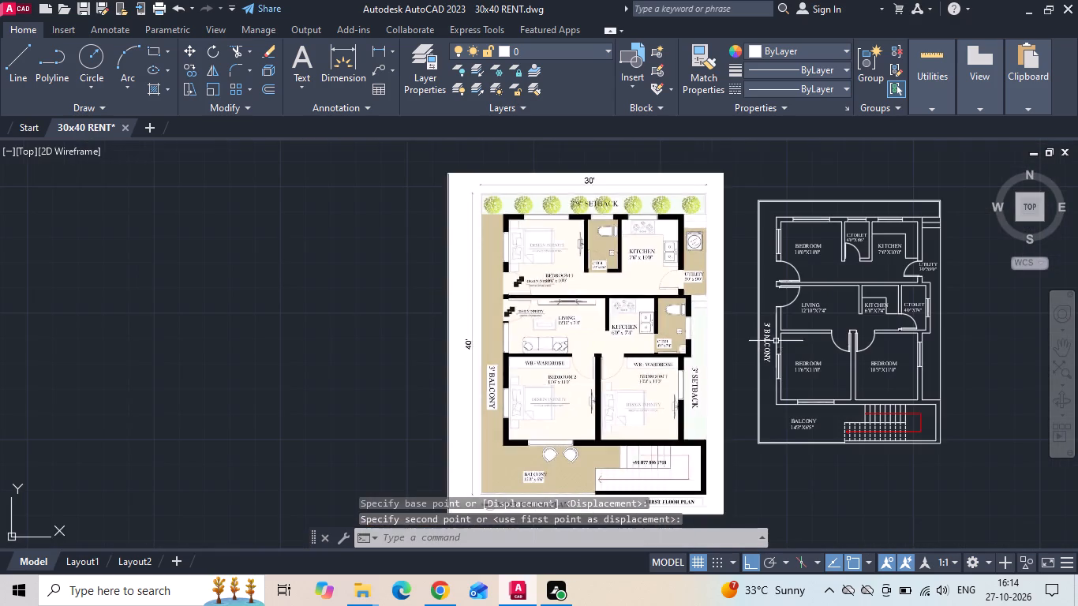
Nudge the vertical 3' BALCONY label horizontally to center it between the outer boundary and the room wall.
{"action": "scroll", "coordinate": [795, 343], "scroll_direction": "up", "scroll_amount": 2}
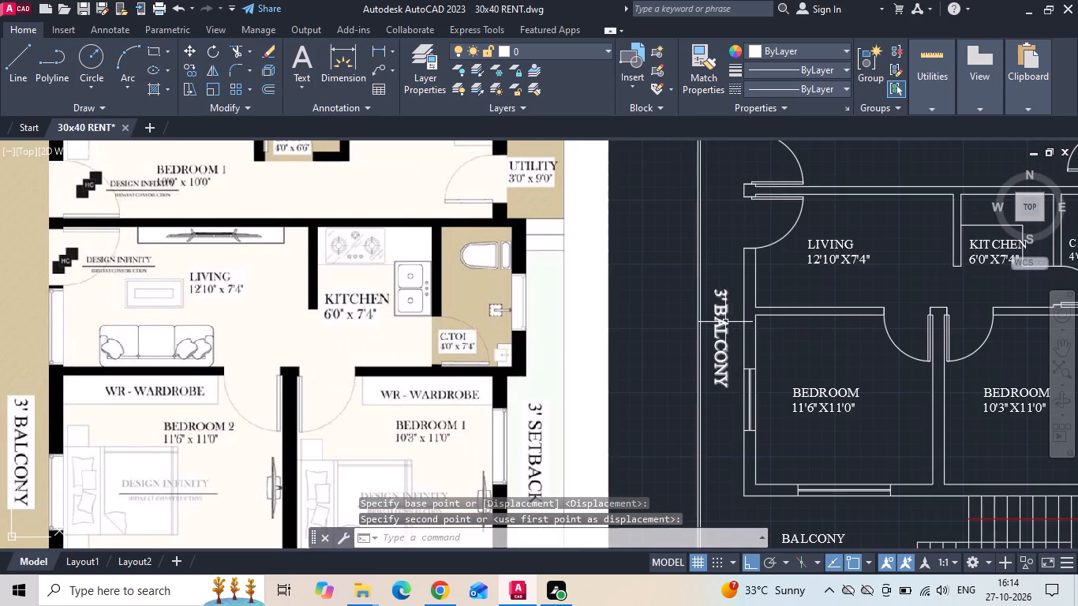
{"action": "left_click", "coordinate": [725, 322]}
{"action": "right_click", "coordinate": [725, 322]}
{"action": "left_click", "coordinate": [781, 289]}
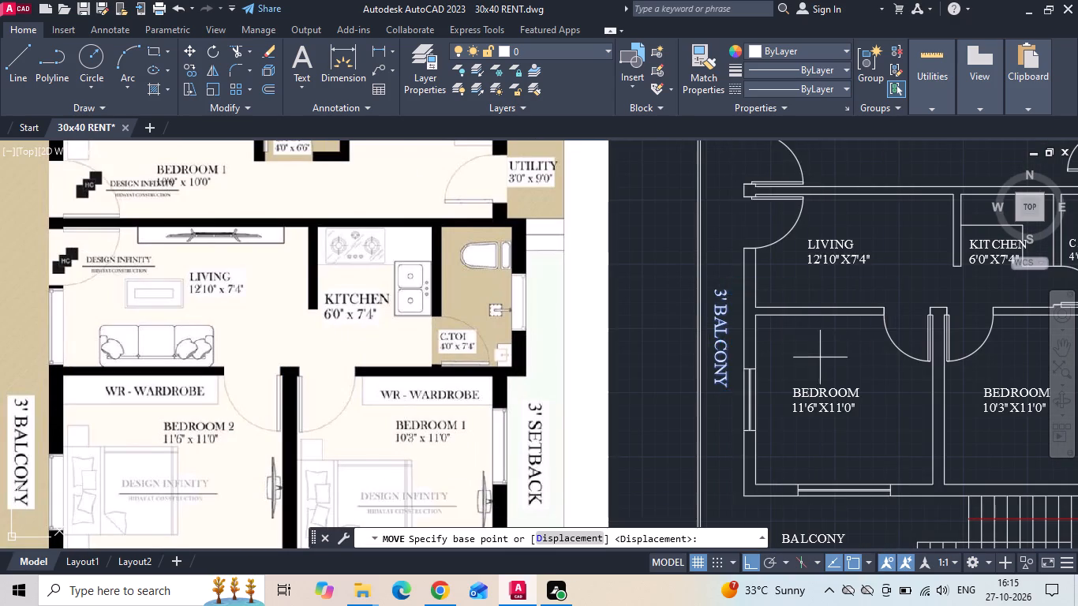
{"action": "scroll", "coordinate": [820, 360], "scroll_direction": "up", "scroll_amount": 2}
{"action": "left_click", "coordinate": [820, 361]}
{"action": "left_click", "coordinate": [825, 361]}
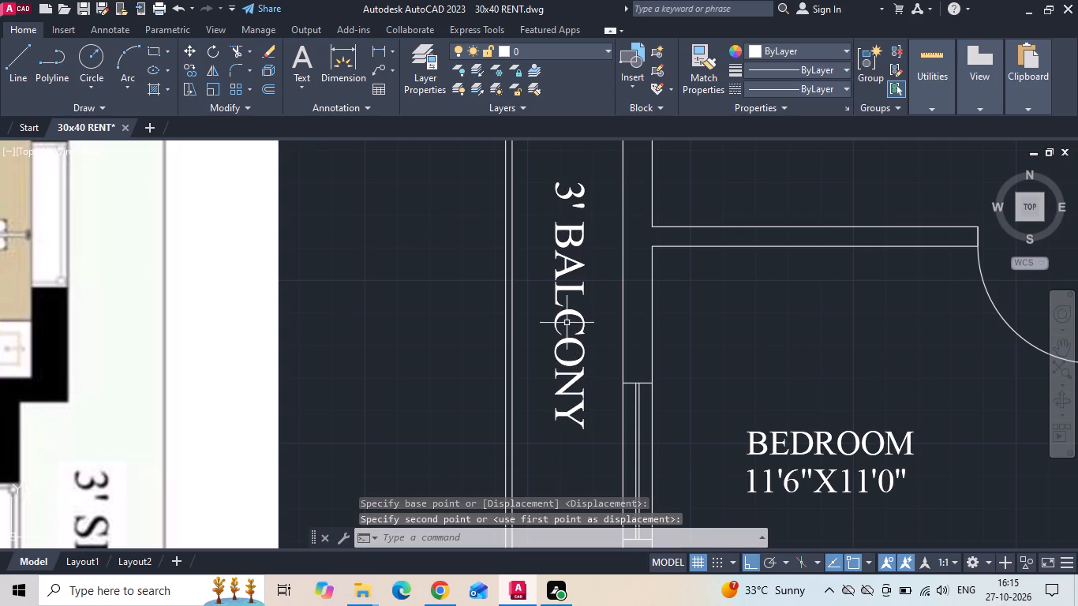
Copy the vertical 3' BALCONY label horizontally to the narrow strip outside the 10'3"X11'0" bedroom.
{"action": "left_click", "coordinate": [567, 321]}
{"action": "left_click", "coordinate": [555, 280]}
{"action": "right_click", "coordinate": [555, 280]}
{"action": "left_click", "coordinate": [585, 305]}
{"action": "scroll", "coordinate": [560, 327], "scroll_direction": "down", "scroll_amount": 3}
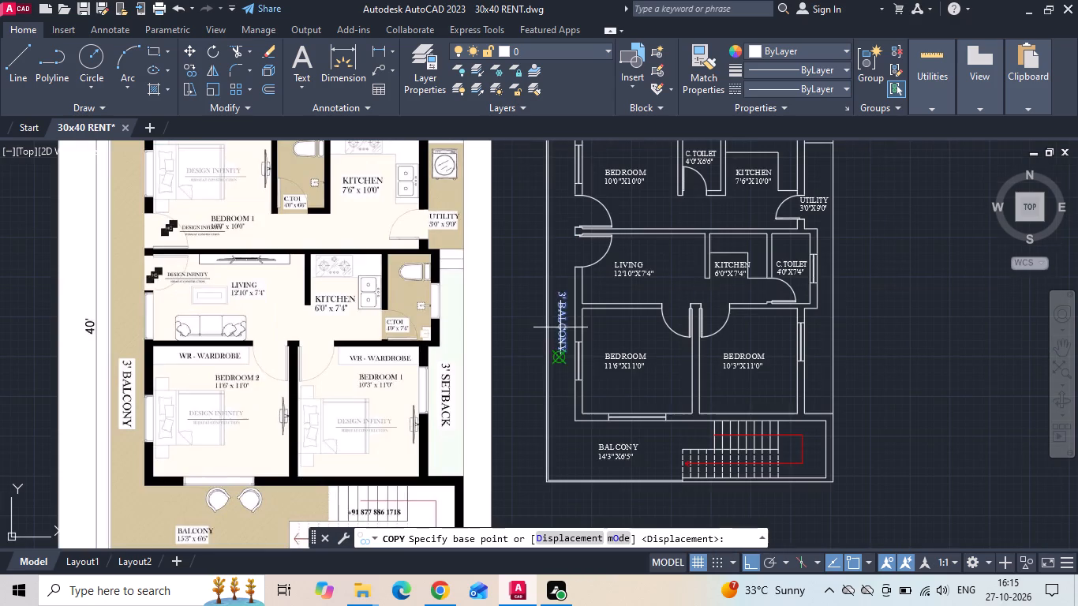
{"action": "left_click", "coordinate": [563, 324]}
{"action": "scroll", "coordinate": [821, 332], "scroll_direction": "up", "scroll_amount": 1}
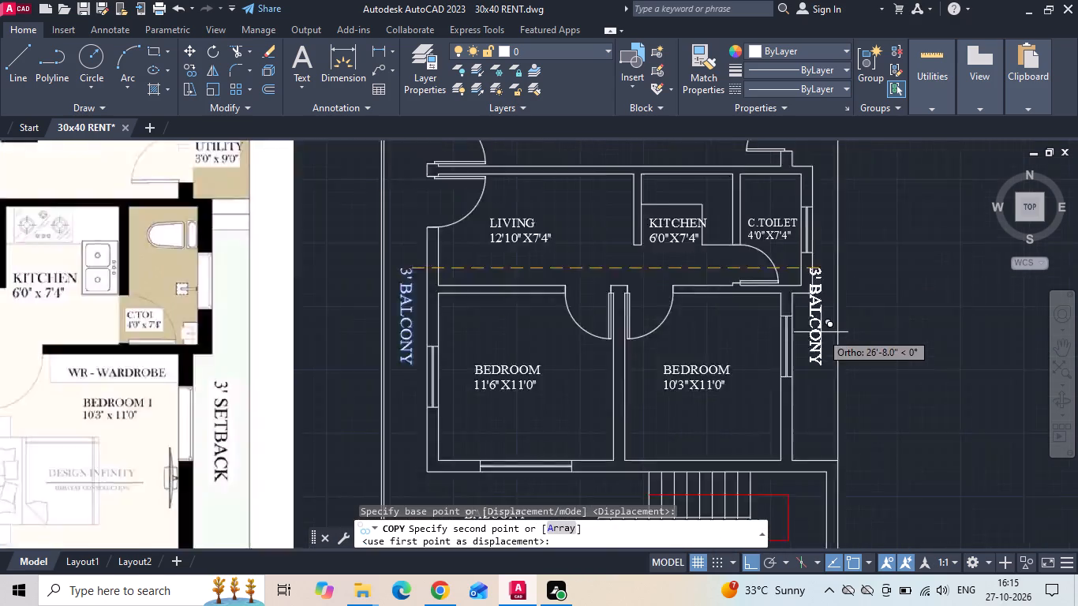
{"action": "scroll", "coordinate": [821, 332], "scroll_direction": "up", "scroll_amount": 1}
{"action": "left_click", "coordinate": [821, 388]}
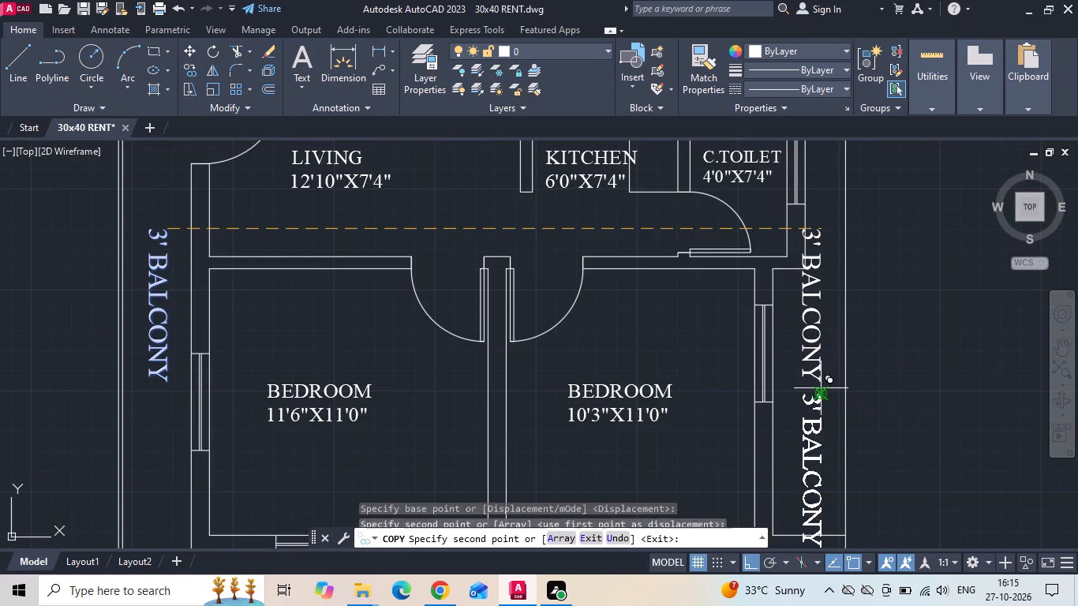
{"action": "key", "text": "Escape"}
Change the copied vertical label near the 10'3"X11'0" bedroom from BALCONY wording to read 3' SETBACK.
{"action": "double_click", "coordinate": [814, 347]}
{"action": "scroll", "coordinate": [814, 346], "scroll_direction": "down", "scroll_amount": 2}
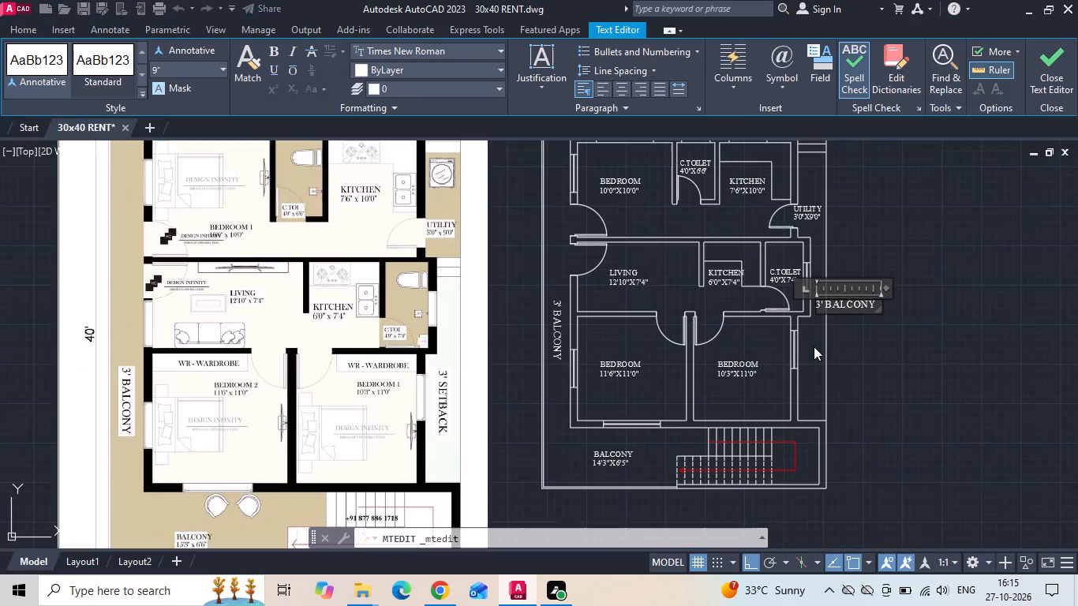
{"action": "scroll", "coordinate": [838, 312], "scroll_direction": "up", "scroll_amount": 2}
{"action": "left_click", "coordinate": [923, 295]}
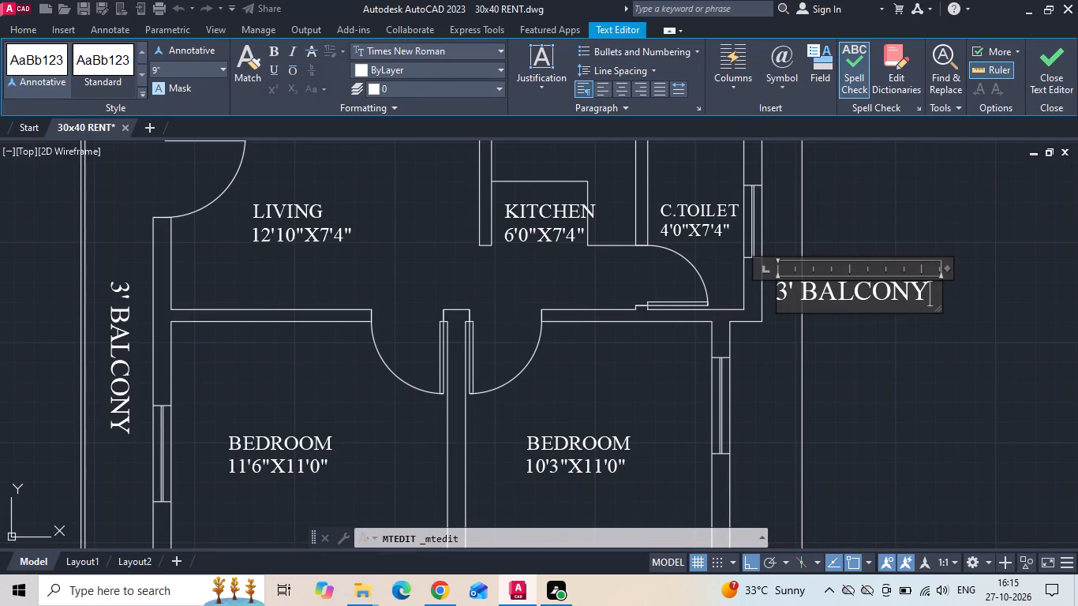
{"action": "key", "text": "BackSpace"}
{"action": "key", "text": "BackSpace"}
{"action": "key", "text": "BackSpace"}
{"action": "key", "text": "BackSpace"}
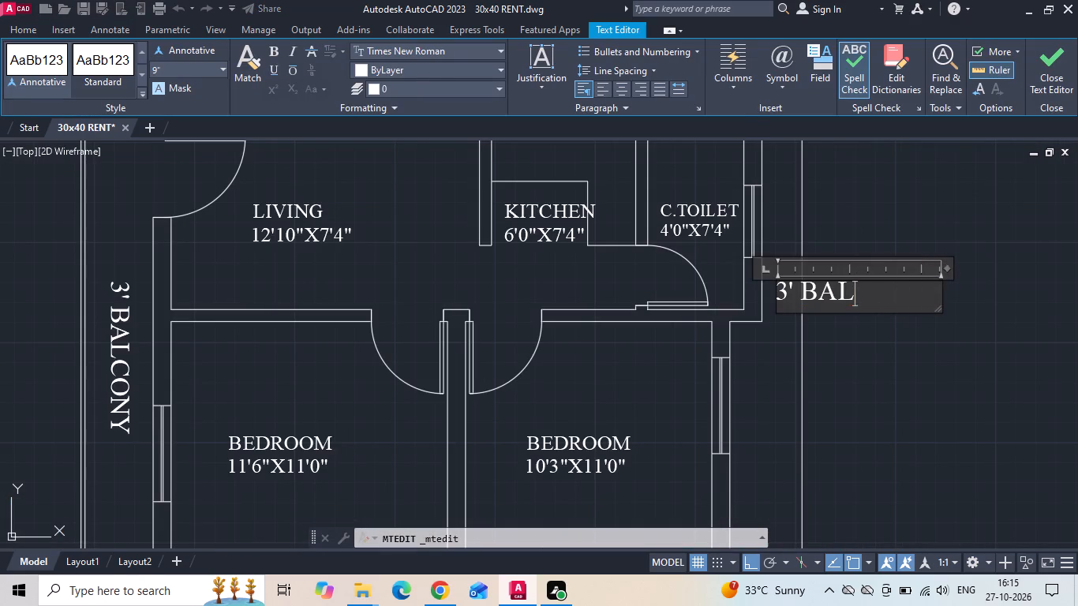
{"action": "key", "text": "BackSpace"}
{"action": "key", "text": "BackSpace"}
{"action": "key", "text": "BackSpace"}
{"action": "type", "text": "SETB"}
{"action": "type", "text": "AV"}
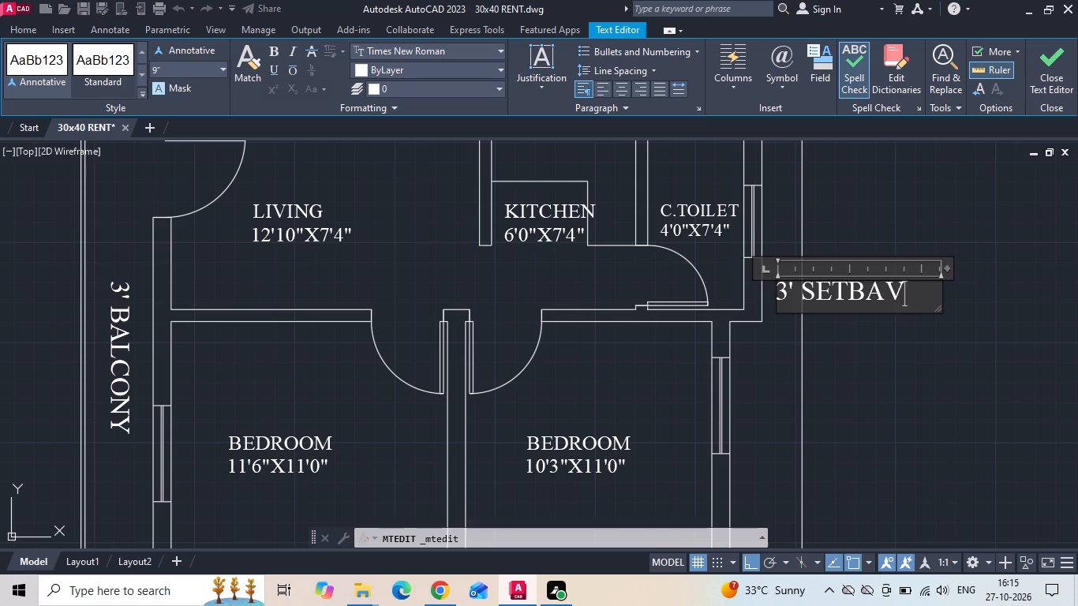
{"action": "key", "text": "BackSpace"}
{"action": "type", "text": "CK"}
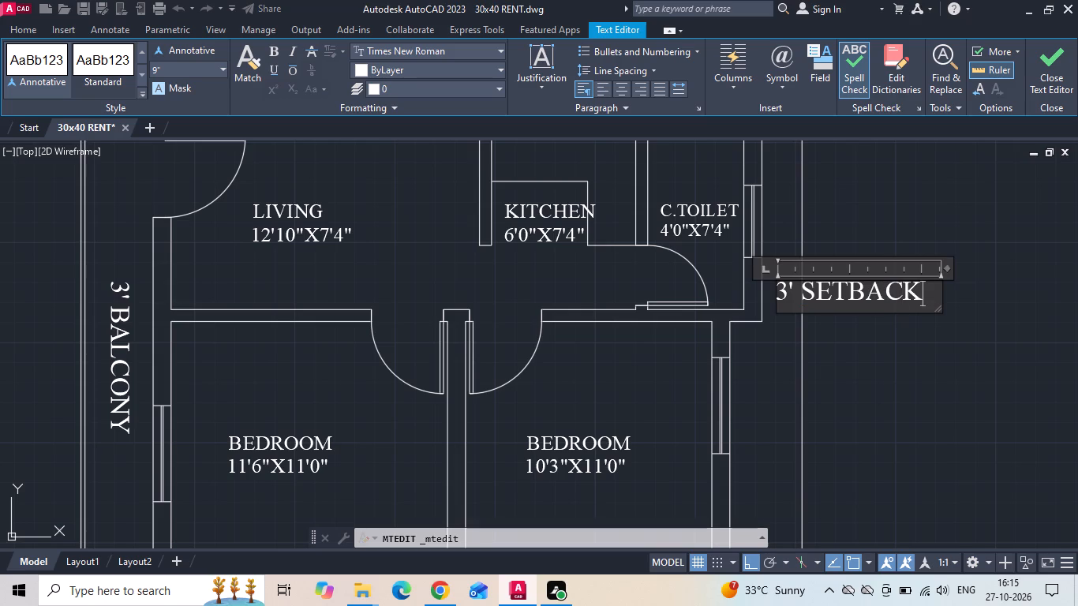
{"action": "left_click", "coordinate": [981, 440]}
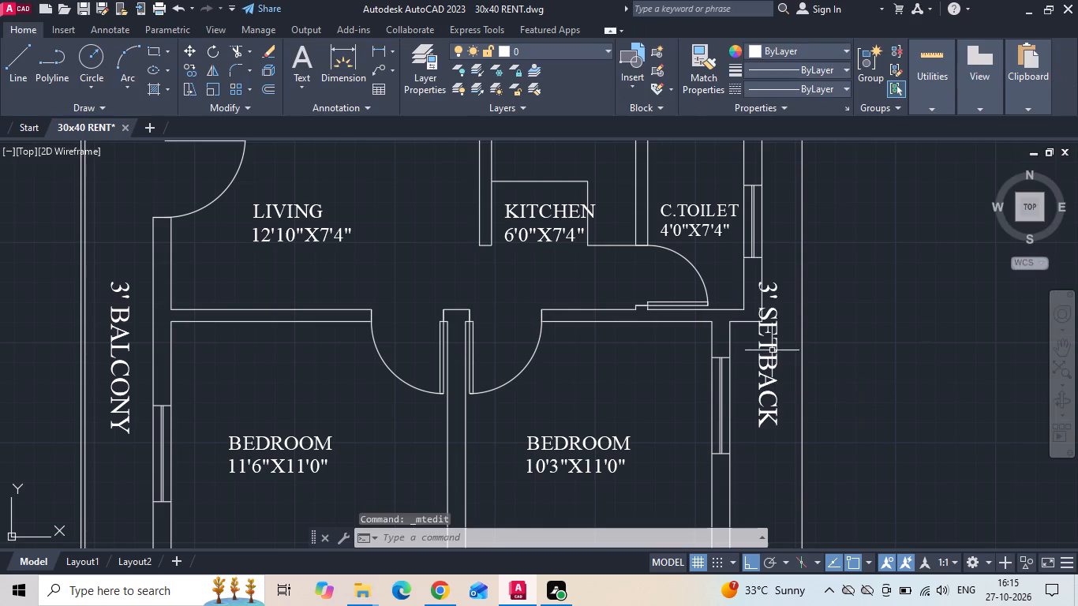
Move the vertical 3' SETBACK label straight down into the narrow strip beside the 10'3"X11'0" bedroom.
{"action": "left_click", "coordinate": [772, 350]}
{"action": "right_click", "coordinate": [771, 349]}
{"action": "left_click", "coordinate": [799, 290]}
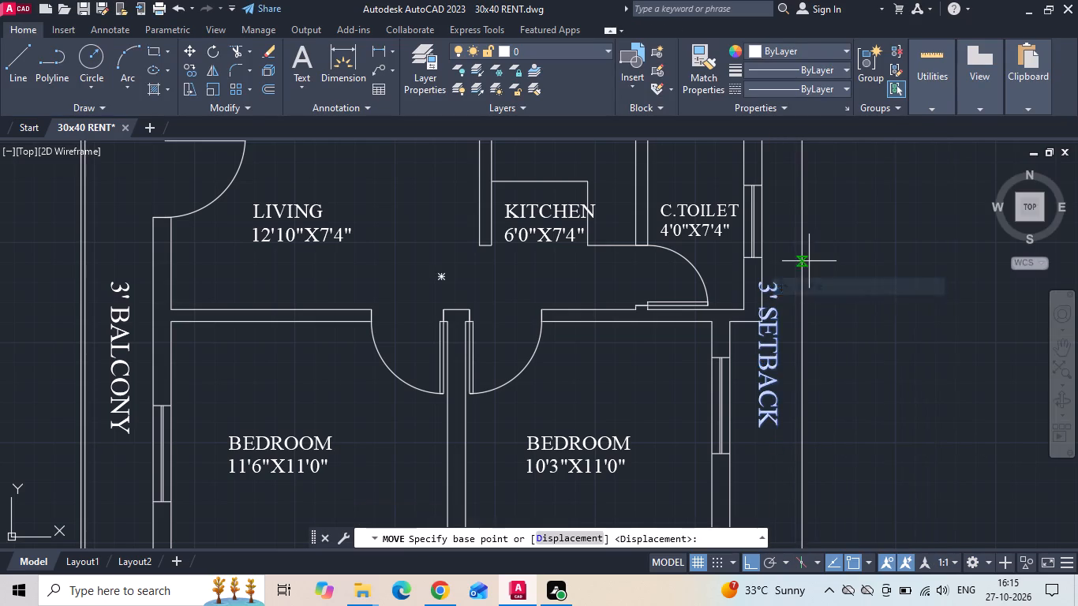
{"action": "scroll", "coordinate": [809, 261], "scroll_direction": "down", "scroll_amount": 1}
{"action": "left_click_drag", "start_coordinate": [874, 306], "coordinate": [874, 328]}
{"action": "left_click", "coordinate": [875, 362]}
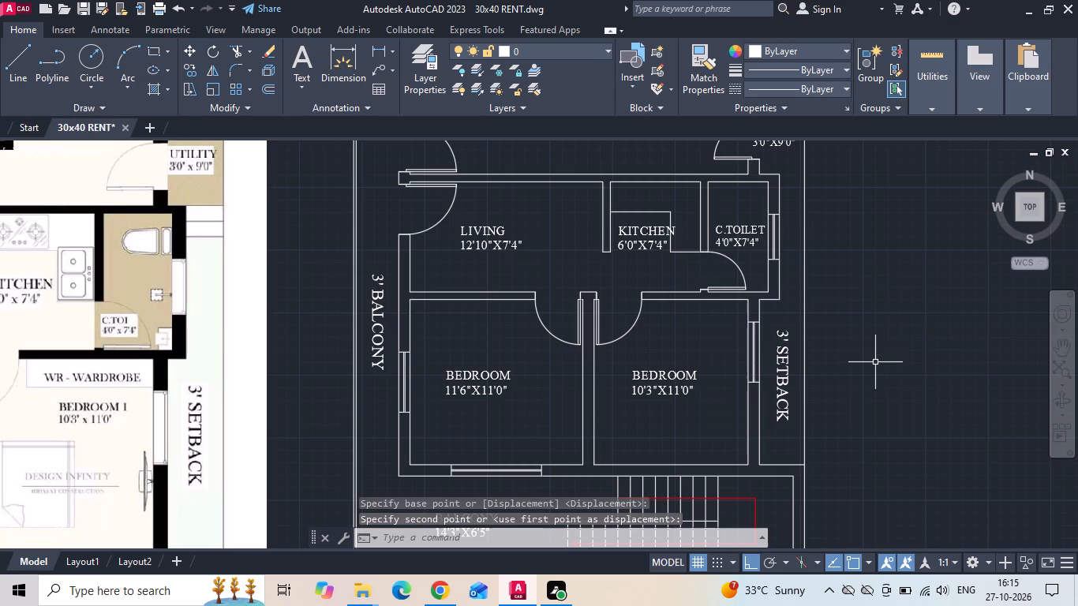
Save the drawing.
{"action": "key", "text": "ctrl+s"}
{"action": "key", "text": "ctrl+s"}
Add a linear dimension for the overall plot width, placed just above the plan's top outer boundary.
{"action": "scroll", "coordinate": [874, 364], "scroll_direction": "down", "scroll_amount": 1}
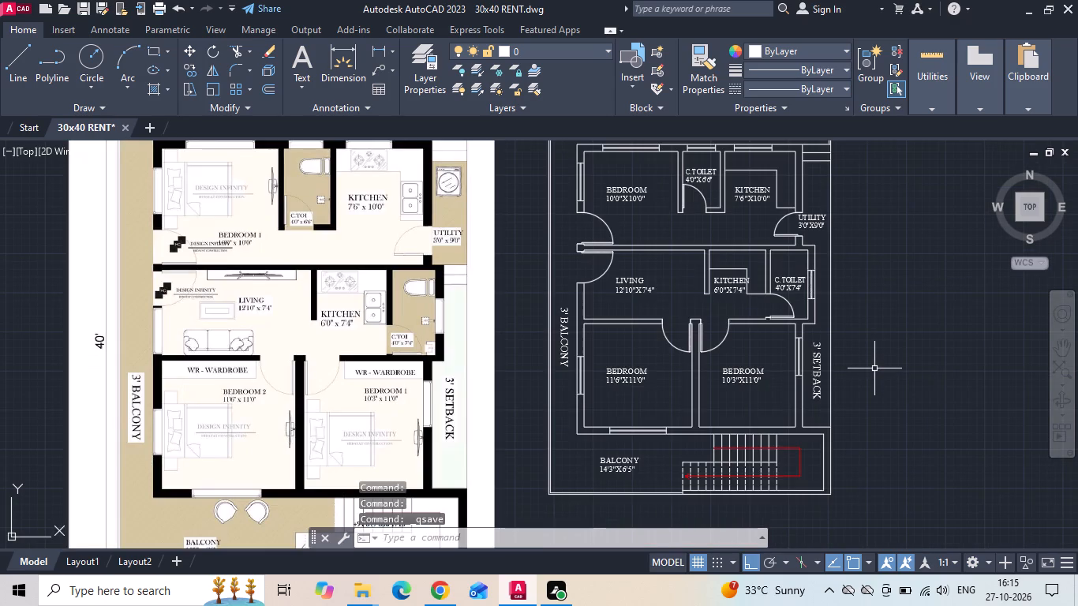
{"action": "scroll", "coordinate": [874, 382], "scroll_direction": "down", "scroll_amount": 1}
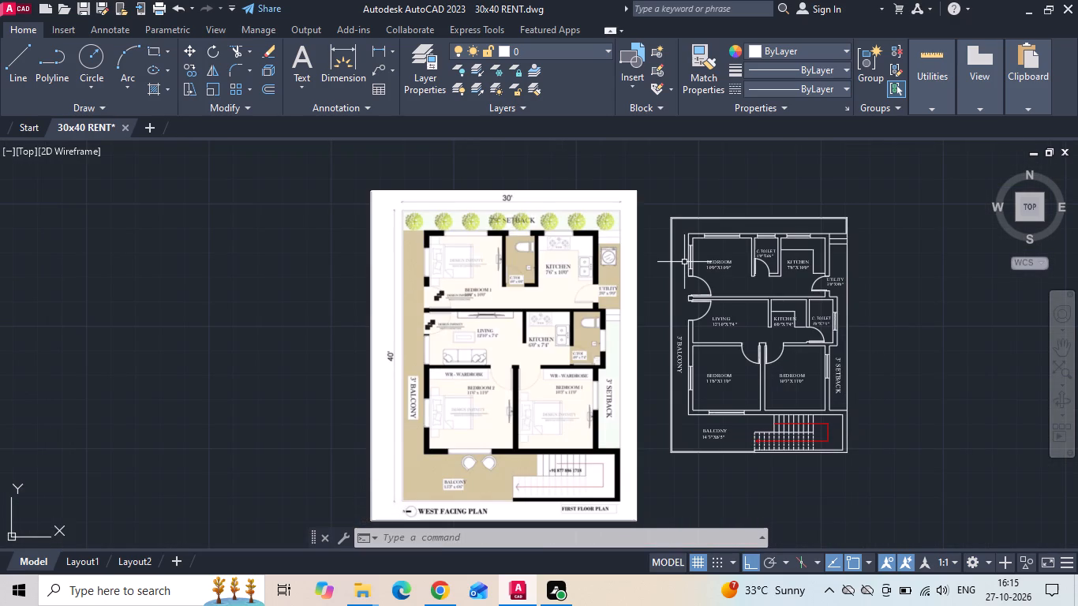
{"action": "type", "text": "DLI"}
{"action": "key", "text": "space"}
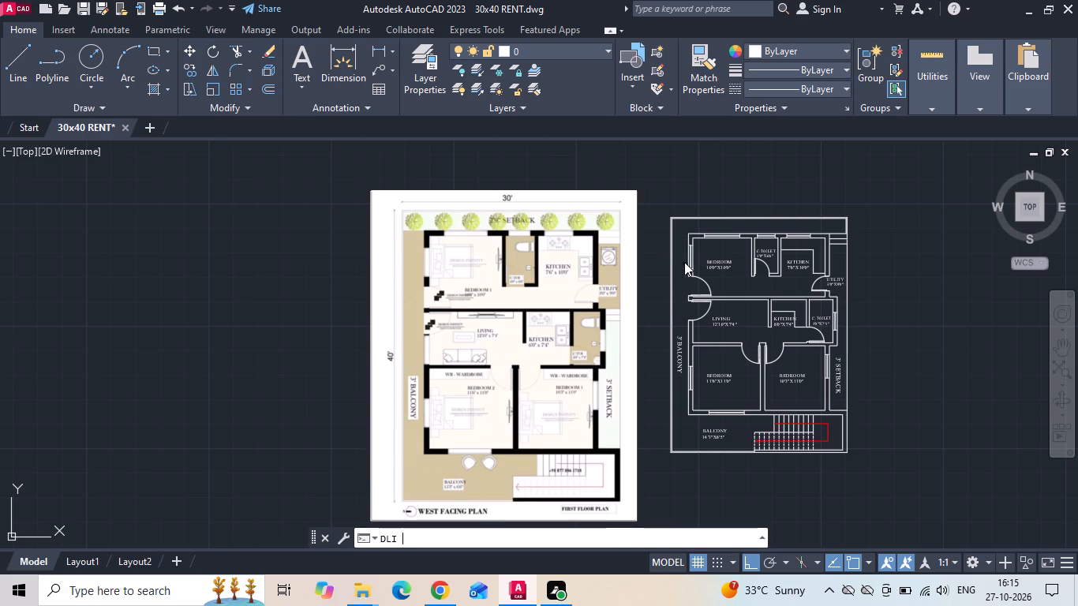
{"action": "scroll", "coordinate": [817, 205], "scroll_direction": "up", "scroll_amount": 3}
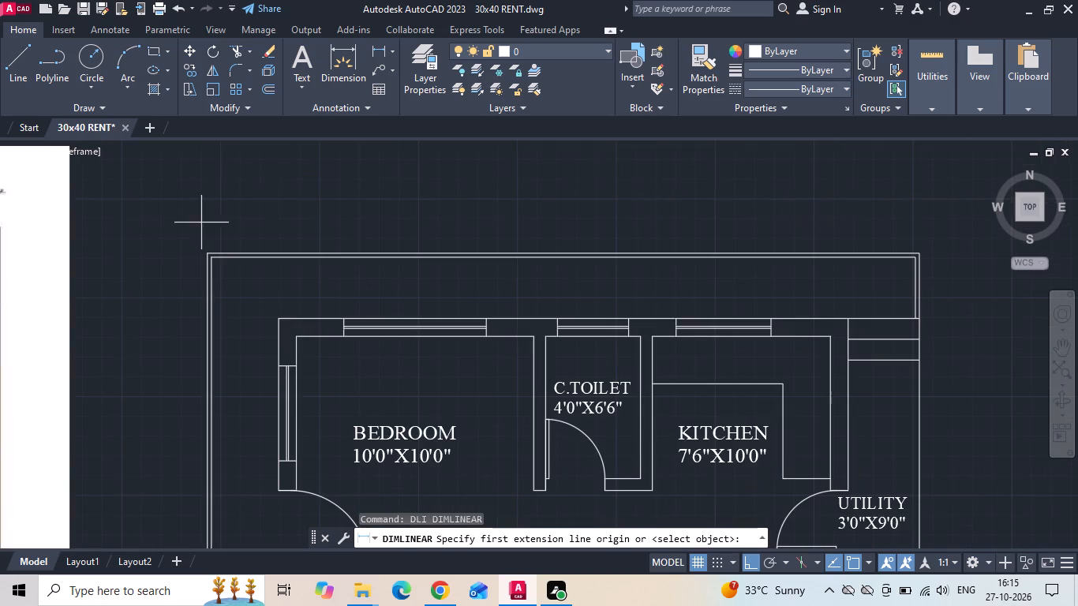
{"action": "scroll", "coordinate": [208, 239], "scroll_direction": "up", "scroll_amount": 2}
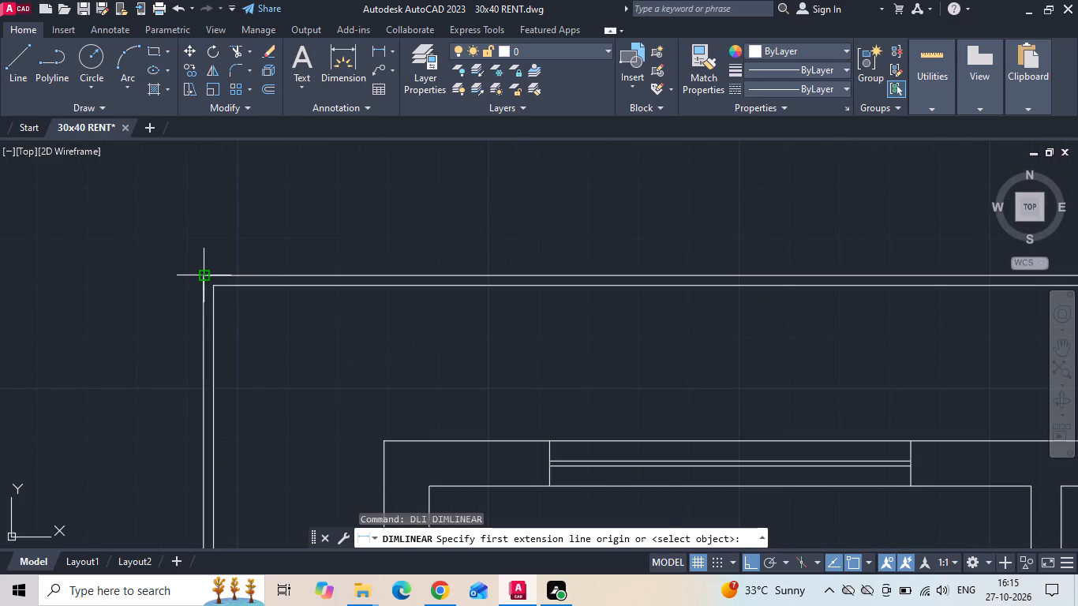
{"action": "left_click", "coordinate": [201, 272]}
{"action": "scroll", "coordinate": [200, 252], "scroll_direction": "down", "scroll_amount": 2}
{"action": "scroll", "coordinate": [911, 246], "scroll_direction": "up", "scroll_amount": 1}
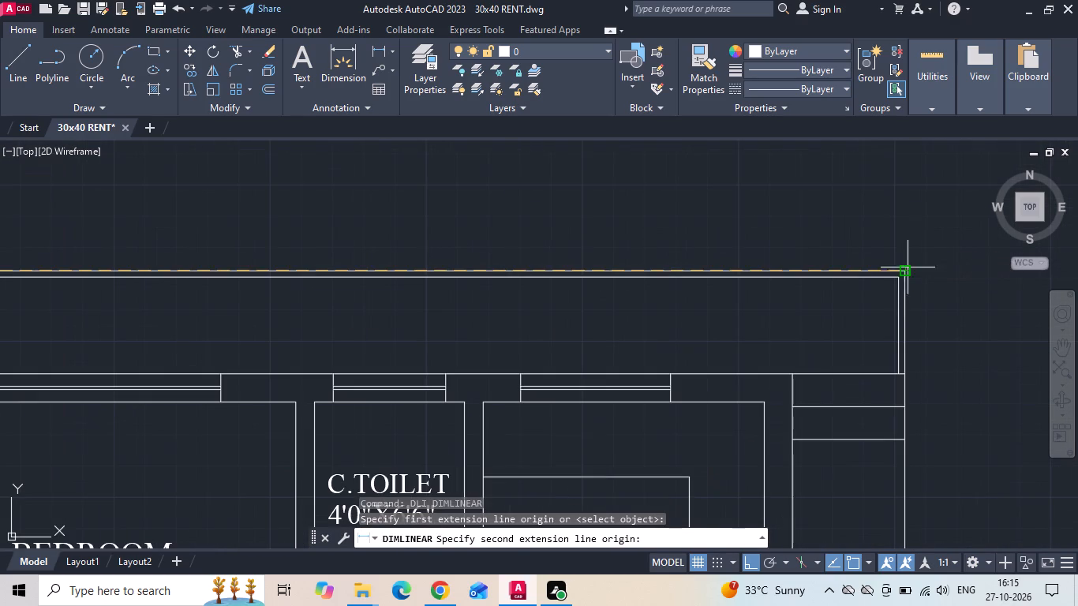
{"action": "left_click", "coordinate": [908, 267]}
{"action": "left_click", "coordinate": [902, 241]}
{"action": "scroll", "coordinate": [767, 239], "scroll_direction": "down", "scroll_amount": 2}
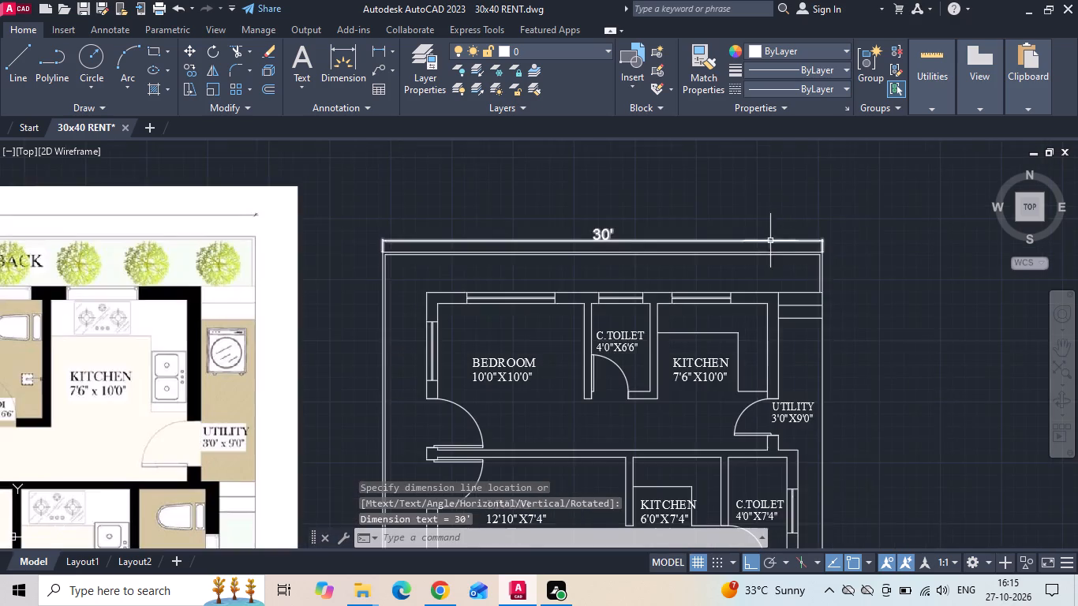
Add a vertical linear dimension for the overall plot depth, placed just outside the boundary on the 3' BALCONY side.
{"action": "scroll", "coordinate": [282, 270], "scroll_direction": "up", "scroll_amount": 2}
{"action": "scroll", "coordinate": [449, 226], "scroll_direction": "up", "scroll_amount": 3}
{"action": "key", "text": "space"}
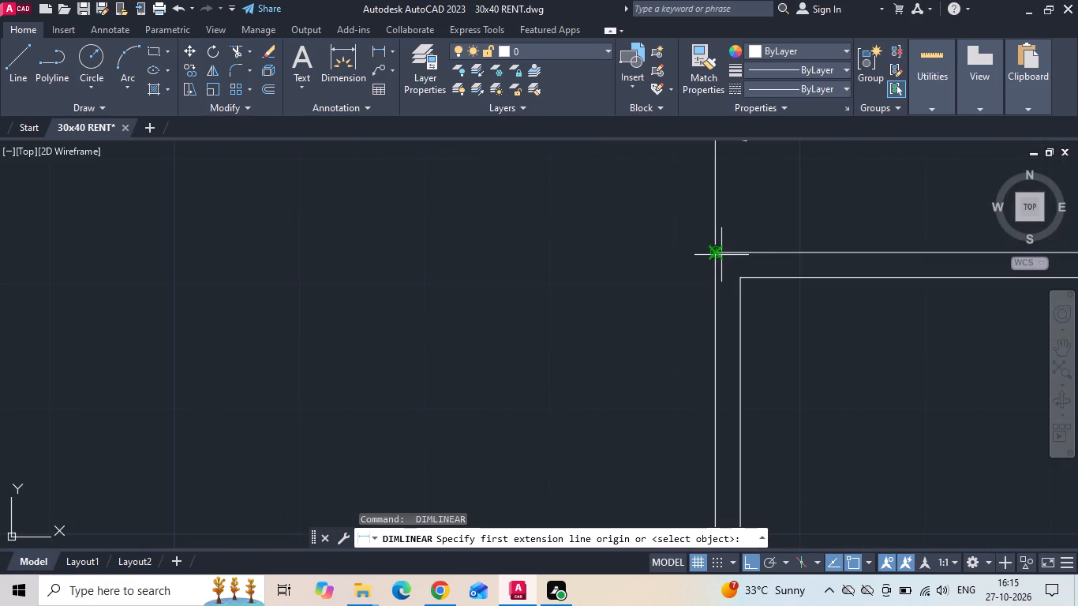
{"action": "left_click", "coordinate": [721, 255]}
{"action": "scroll", "coordinate": [587, 230], "scroll_direction": "down", "scroll_amount": 6}
{"action": "middle_click_drag", "start_coordinate": [612, 399], "coordinate": [590, 318]}
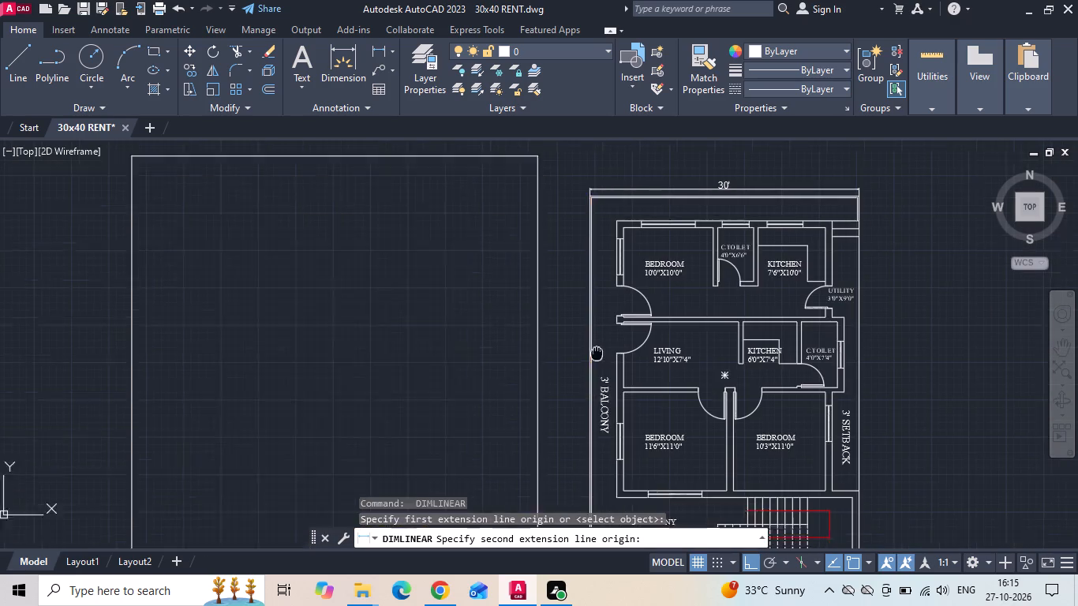
{"action": "middle_click_drag", "start_coordinate": [590, 318], "coordinate": [583, 256]}
{"action": "scroll", "coordinate": [566, 440], "scroll_direction": "up", "scroll_amount": 4}
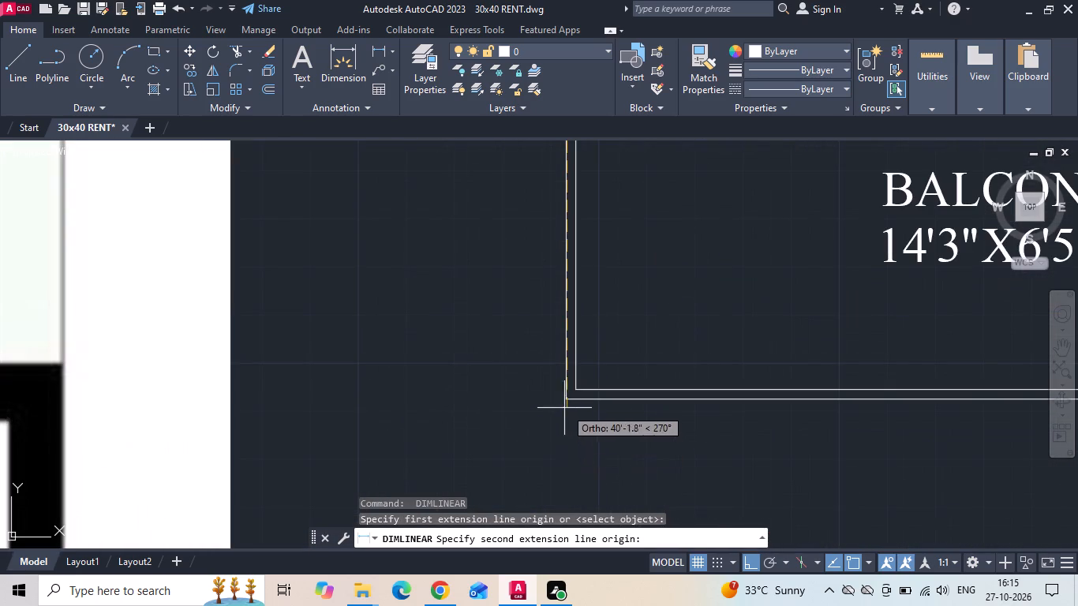
{"action": "left_click", "coordinate": [564, 399]}
{"action": "scroll", "coordinate": [557, 416], "scroll_direction": "down", "scroll_amount": 2}
{"action": "left_click", "coordinate": [534, 383]}
Measure the setback depth between the plan's top outer boundary and the bedroom's outer wall with a temporary linear dimension.
{"action": "scroll", "coordinate": [548, 413], "scroll_direction": "down", "scroll_amount": 3}
{"action": "scroll", "coordinate": [396, 218], "scroll_direction": "up", "scroll_amount": 1}
{"action": "scroll", "coordinate": [335, 226], "scroll_direction": "down", "scroll_amount": 1}
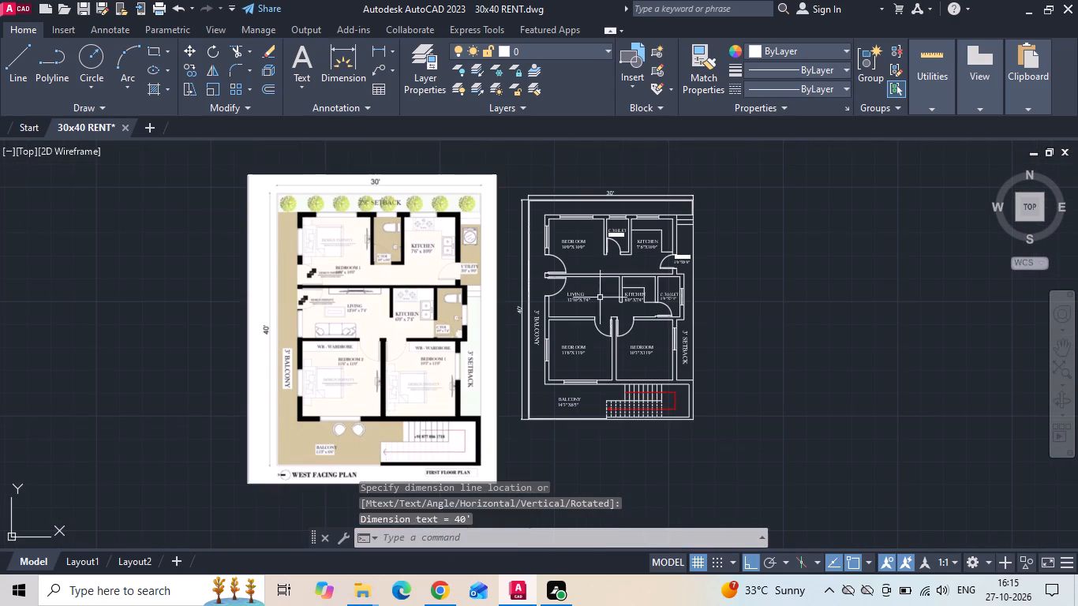
{"action": "left_click", "coordinate": [375, 50]}
{"action": "scroll", "coordinate": [558, 180], "scroll_direction": "up", "scroll_amount": 2}
{"action": "scroll", "coordinate": [646, 231], "scroll_direction": "up", "scroll_amount": 2}
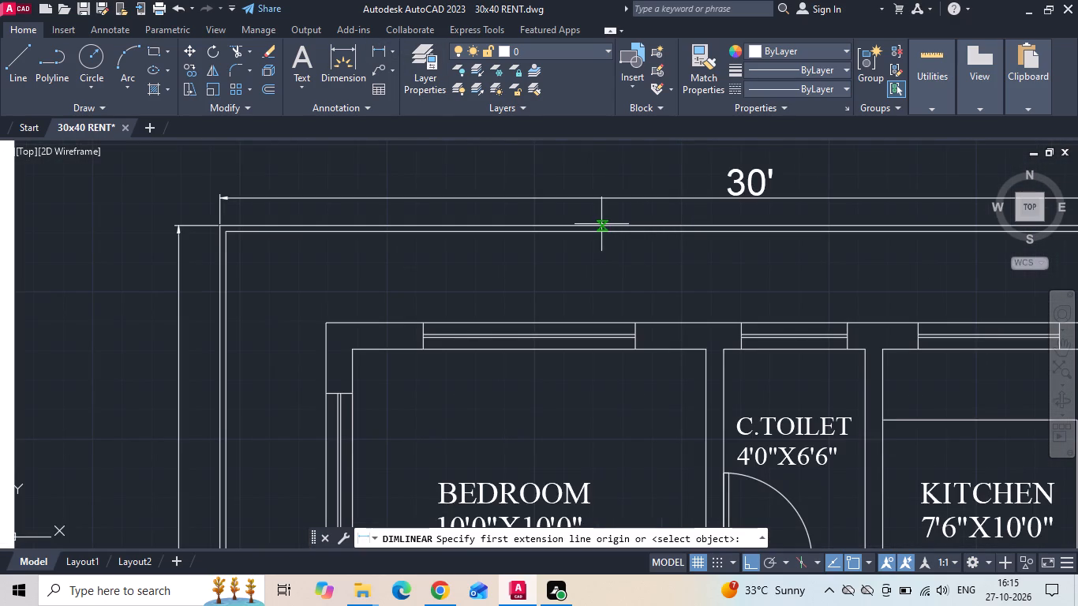
{"action": "left_click", "coordinate": [601, 224]}
{"action": "left_click", "coordinate": [603, 322]}
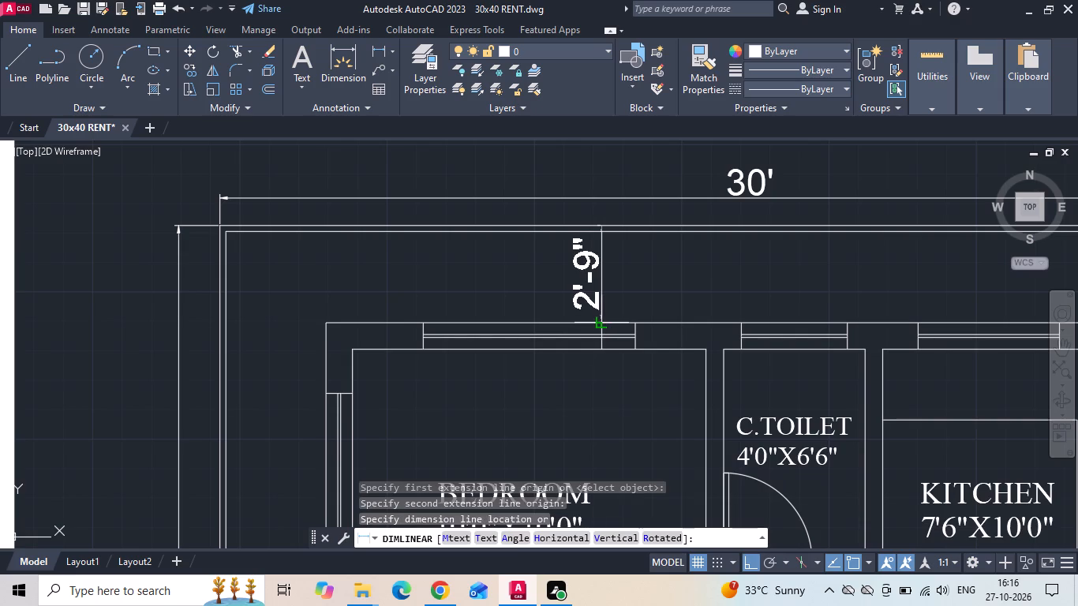
{"action": "key", "text": "Escape"}
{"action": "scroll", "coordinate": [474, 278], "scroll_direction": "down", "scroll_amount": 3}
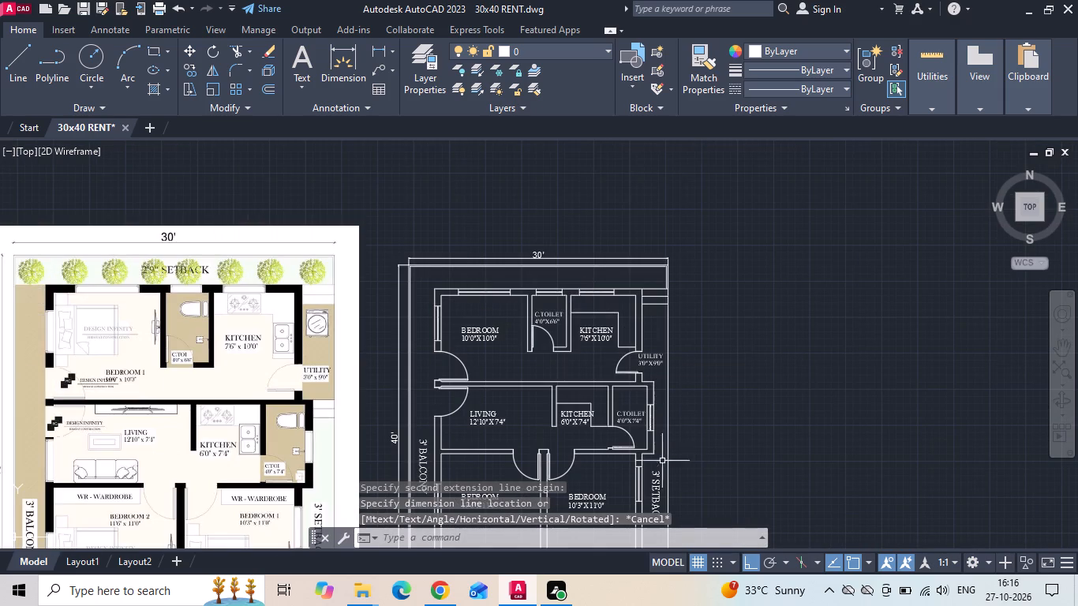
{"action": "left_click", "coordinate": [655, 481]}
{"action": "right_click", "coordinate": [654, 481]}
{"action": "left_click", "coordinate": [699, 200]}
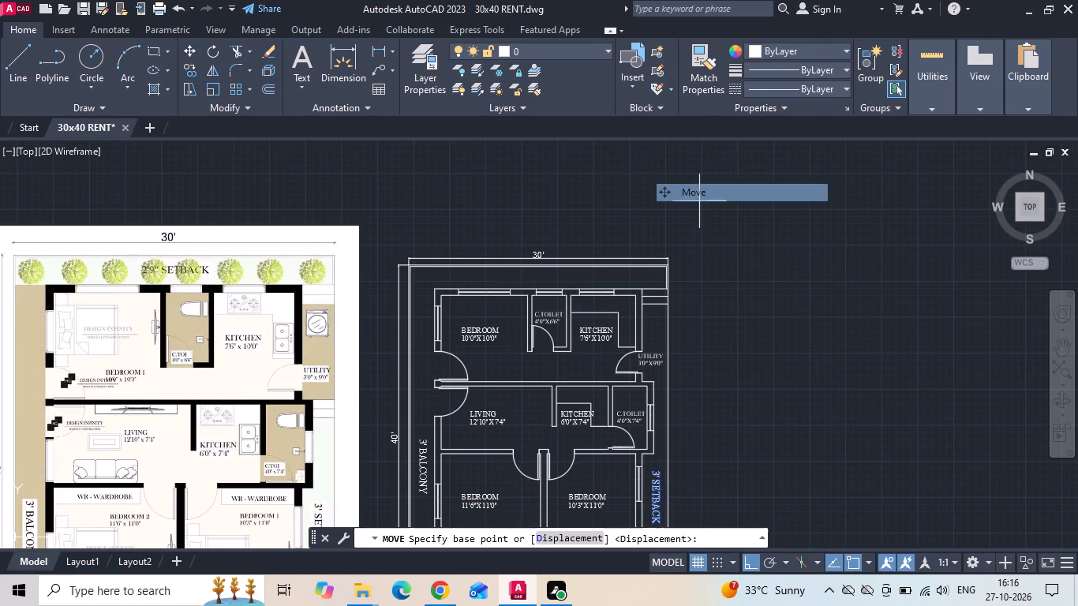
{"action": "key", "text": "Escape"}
Copy the vertical 3' SETBACK label straight up to the plan's upper corner above the utility.
{"action": "left_click", "coordinate": [656, 487]}
{"action": "right_click", "coordinate": [657, 487]}
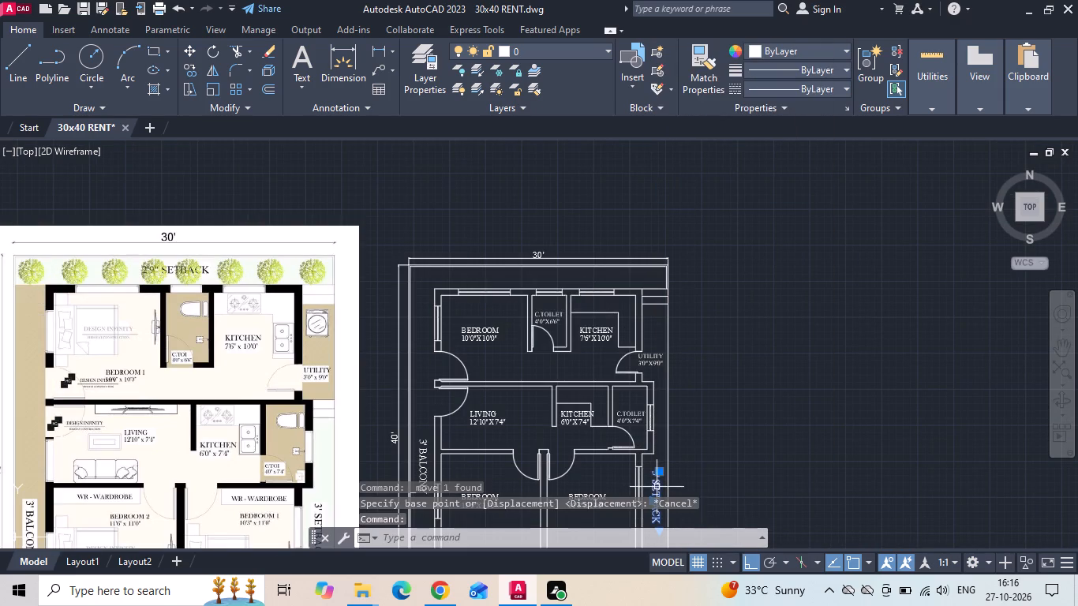
{"action": "left_click", "coordinate": [703, 217]}
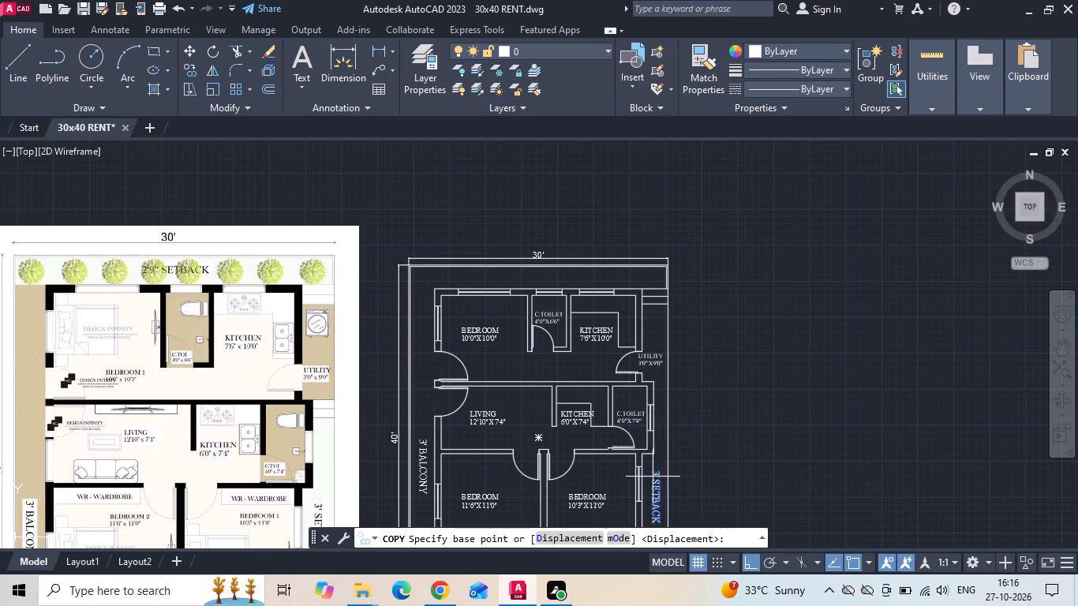
{"action": "left_click_drag", "start_coordinate": [656, 490], "coordinate": [657, 475]}
{"action": "scroll", "coordinate": [663, 241], "scroll_direction": "up", "scroll_amount": 3}
{"action": "left_click", "coordinate": [660, 183]}
{"action": "key", "text": "Escape"}
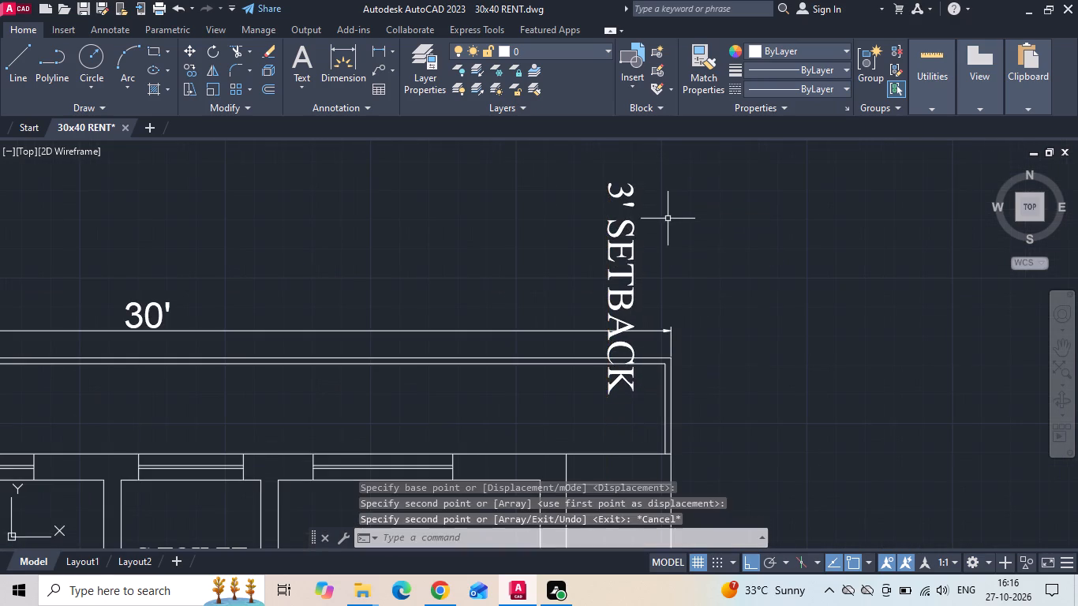
Rotate the copied 3' SETBACK label a quarter turn so it reads horizontally.
{"action": "left_click_drag", "start_coordinate": [668, 223], "coordinate": [585, 235]}
{"action": "left_click", "coordinate": [561, 235]}
{"action": "right_click", "coordinate": [561, 235]}
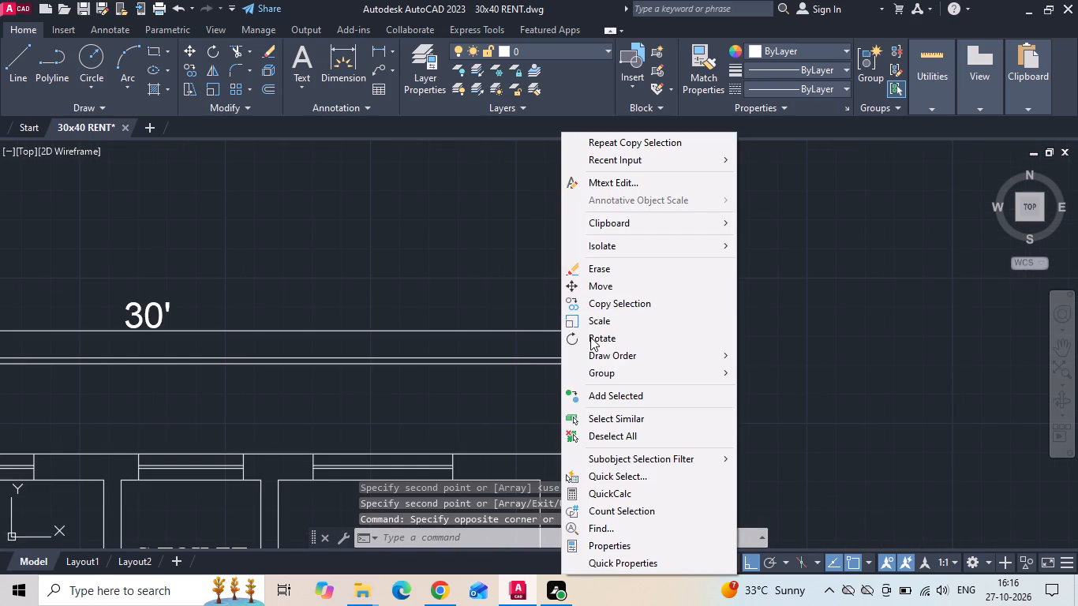
{"action": "left_click", "coordinate": [596, 335]}
{"action": "left_click", "coordinate": [542, 223]}
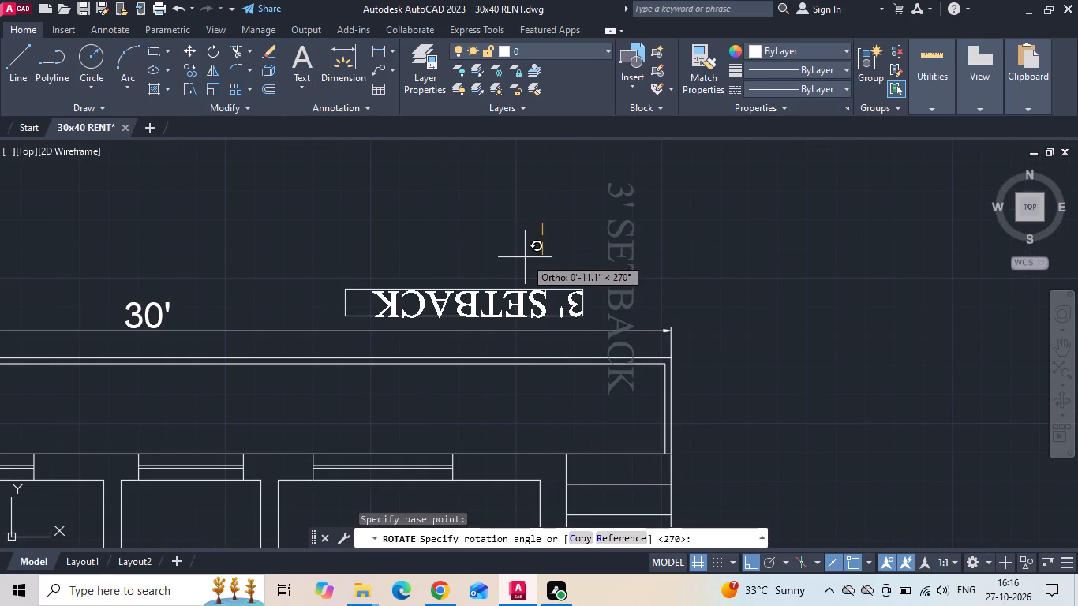
{"action": "left_click", "coordinate": [497, 175]}
Change the horizontal label's text to 2'9" SETBACK and widen its text frame so it fits on one line.
{"action": "scroll", "coordinate": [597, 267], "scroll_direction": "down", "scroll_amount": 1}
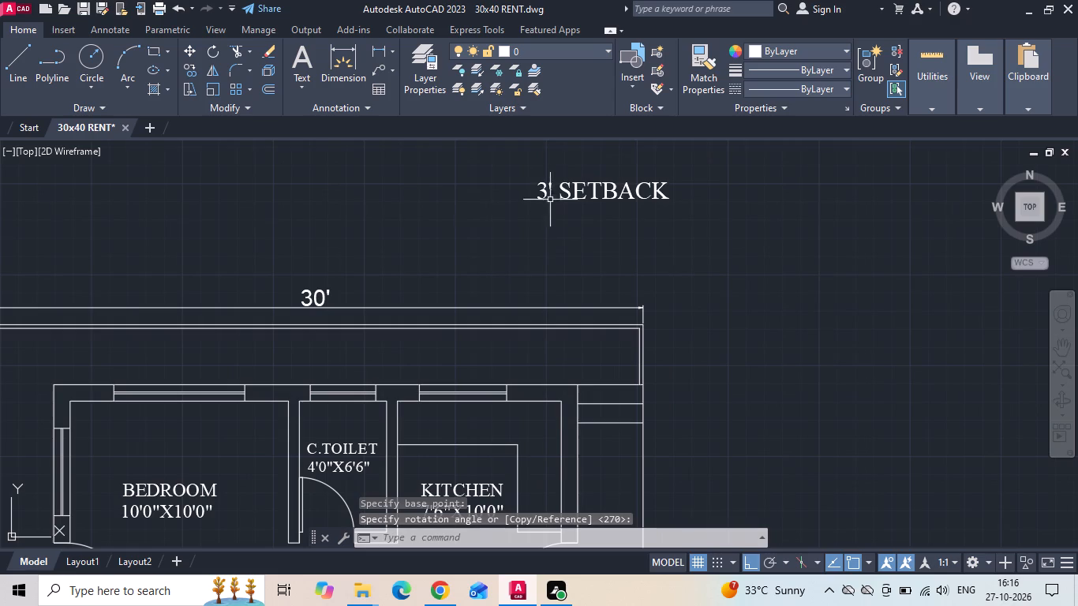
{"action": "double_click", "coordinate": [543, 182]}
{"action": "scroll", "coordinate": [544, 185], "scroll_direction": "up", "scroll_amount": 2}
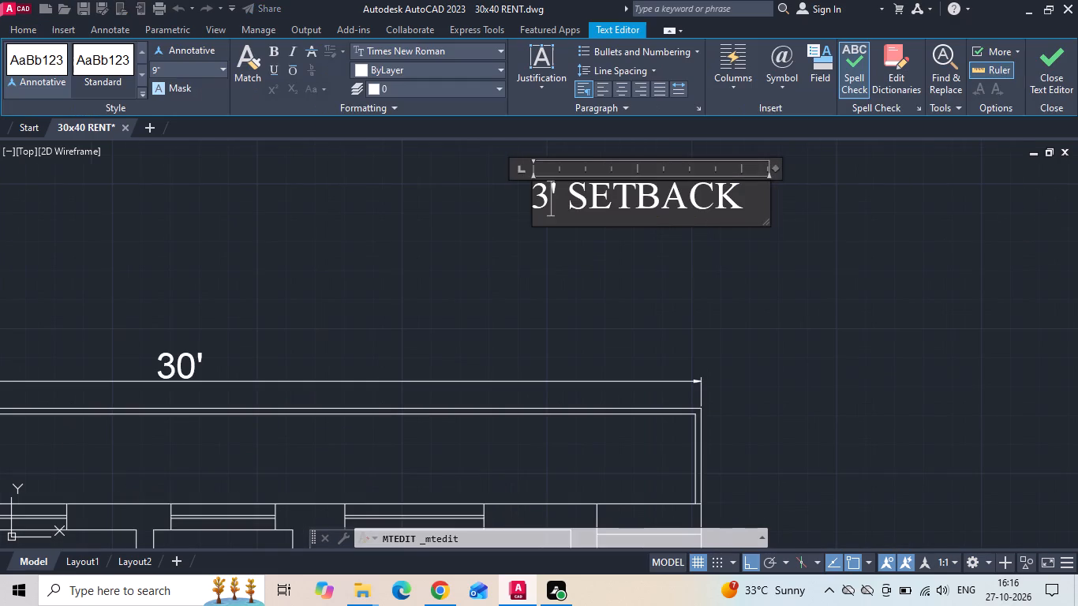
{"action": "key", "text": "BackSpace"}
{"action": "key", "text": "2"}
{"action": "left_click", "coordinate": [565, 192]}
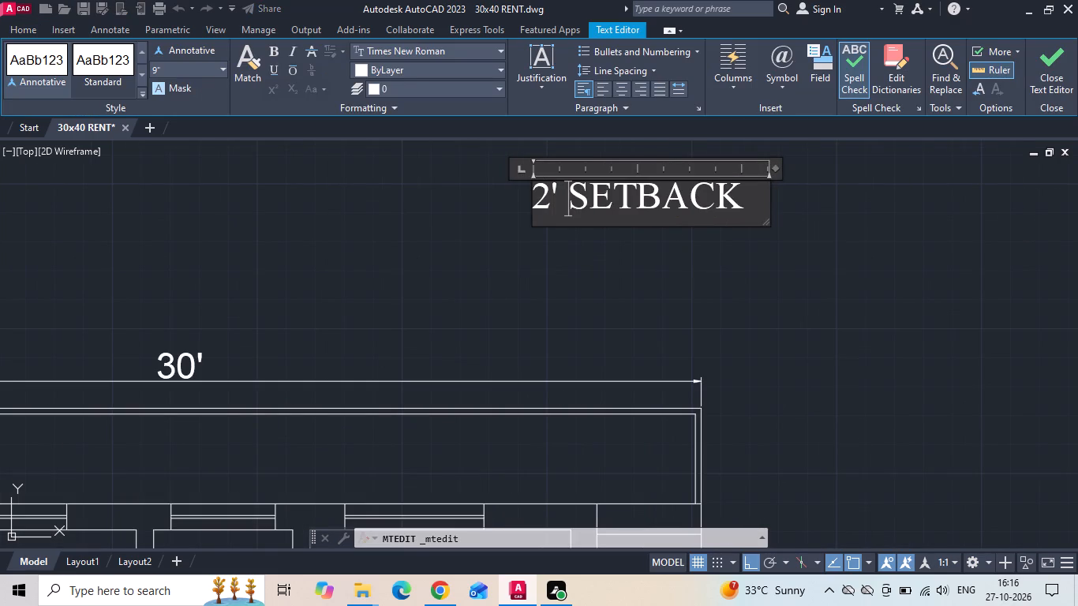
{"action": "left_click", "coordinate": [561, 186]}
{"action": "type", "text": "9\""}
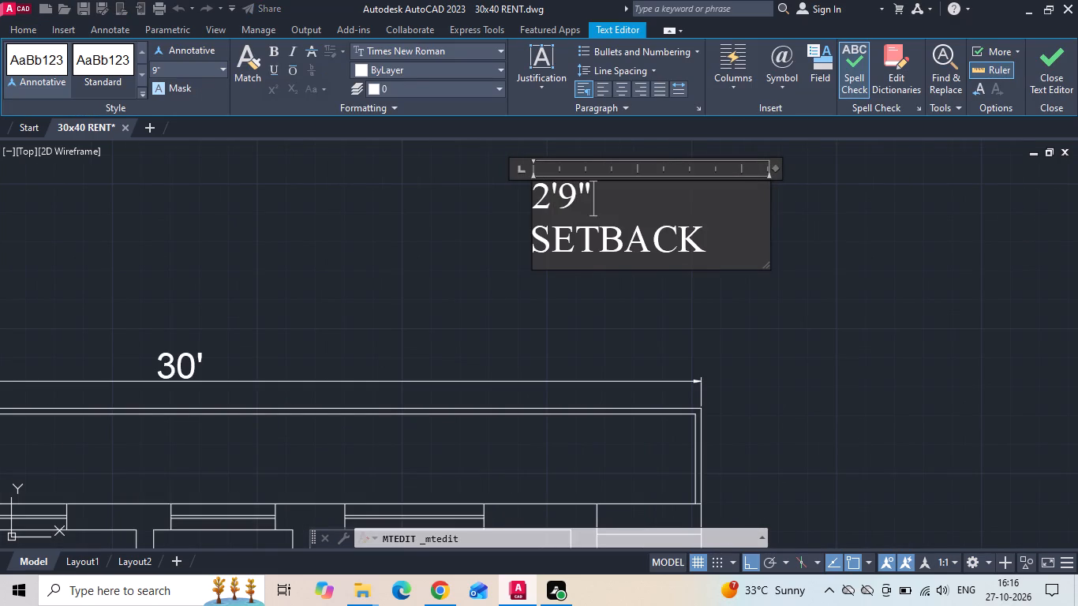
{"action": "left_click_drag", "start_coordinate": [767, 197], "coordinate": [801, 183]}
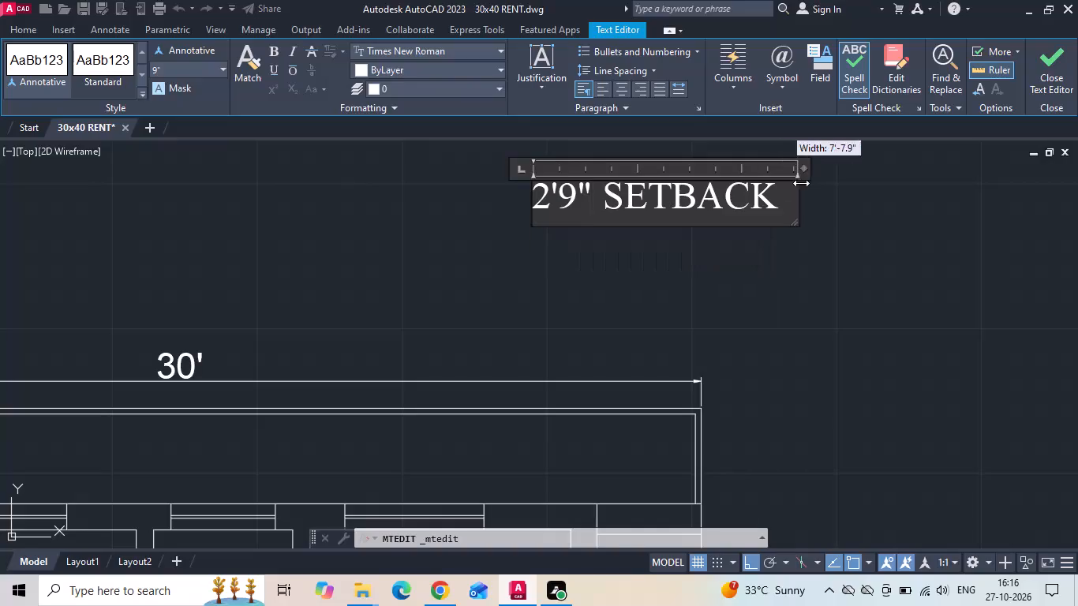
{"action": "left_click_drag", "start_coordinate": [801, 183], "coordinate": [814, 179]}
{"action": "left_click", "coordinate": [748, 272]}
Move the 2'9" SETBACK label down and across to the middle of the setback strip above the C.TOILET and kitchen.
{"action": "scroll", "coordinate": [740, 266], "scroll_direction": "down", "scroll_amount": 1}
{"action": "left_click", "coordinate": [707, 221]}
{"action": "right_click", "coordinate": [707, 220]}
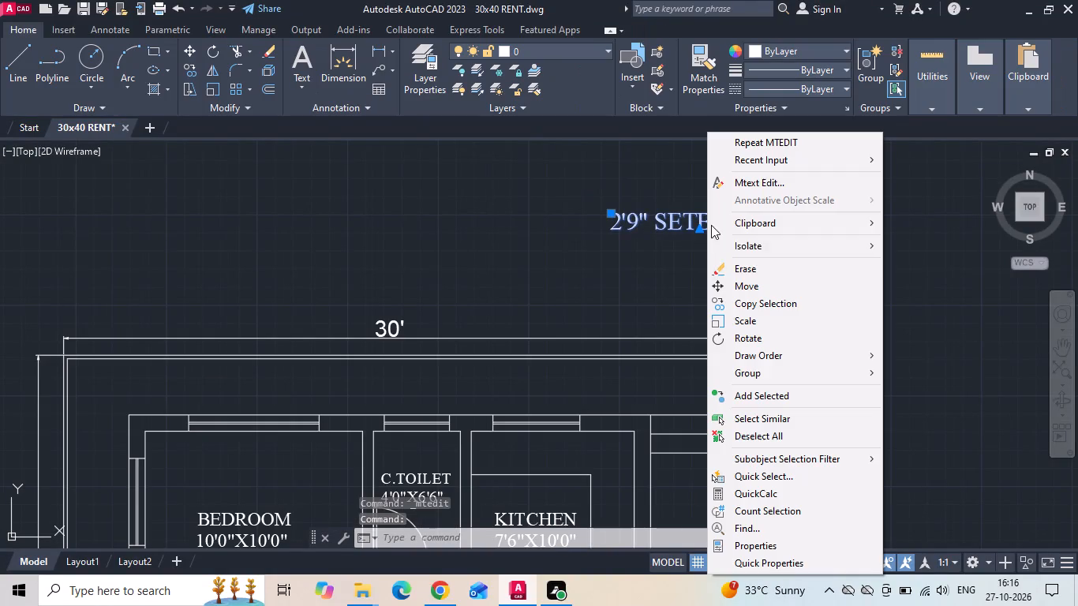
{"action": "left_click", "coordinate": [749, 283]}
{"action": "left_click_drag", "start_coordinate": [853, 243], "coordinate": [864, 271]}
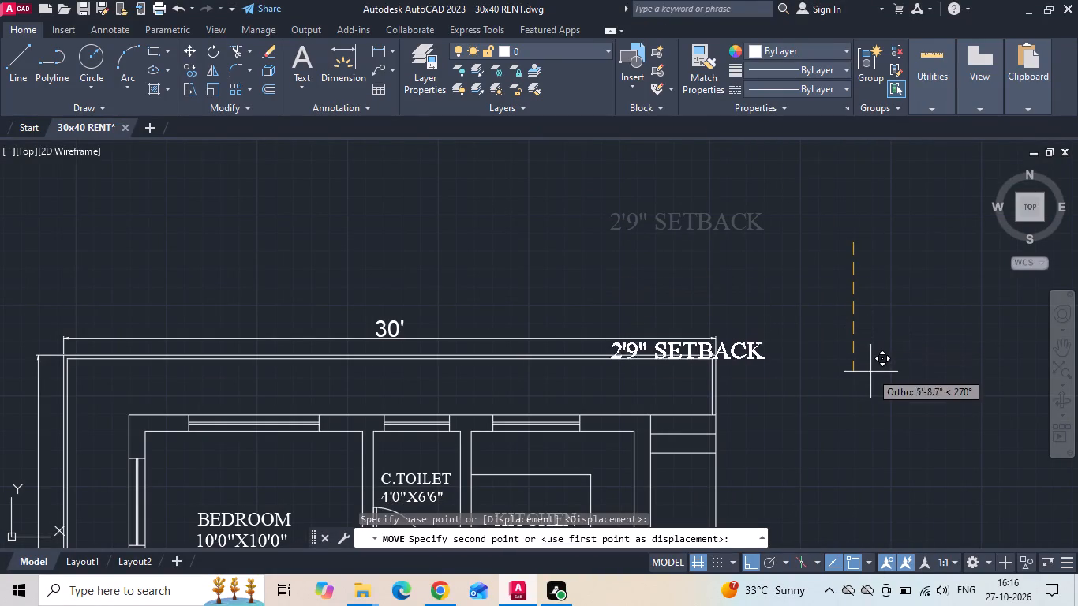
{"action": "left_click", "coordinate": [871, 403]}
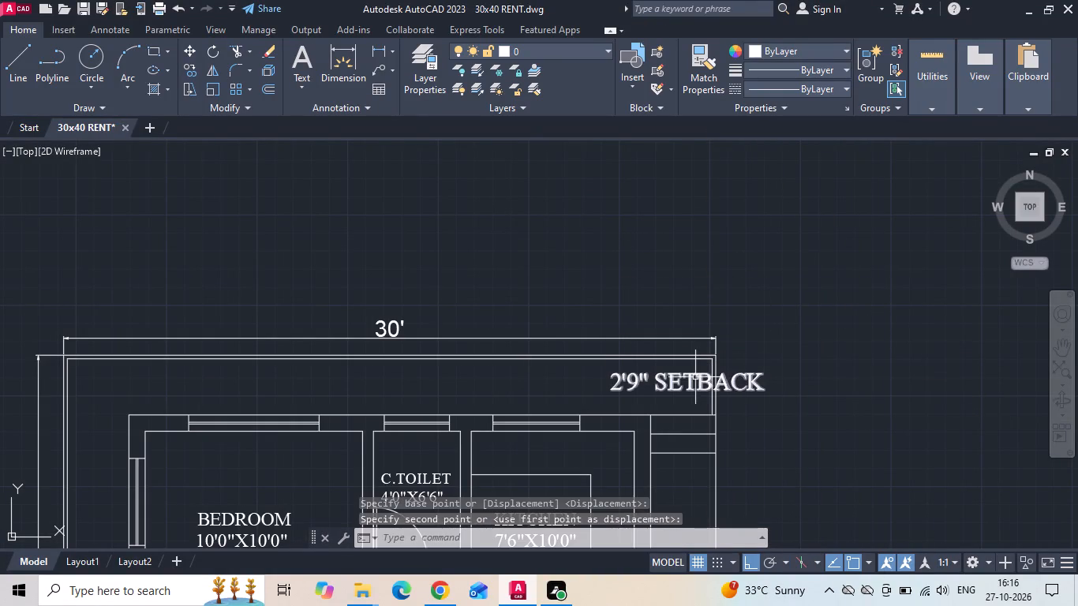
{"action": "left_click", "coordinate": [695, 377]}
{"action": "right_click", "coordinate": [694, 378]}
{"action": "left_click", "coordinate": [745, 290]}
{"action": "left_click_drag", "start_coordinate": [893, 265], "coordinate": [867, 264]}
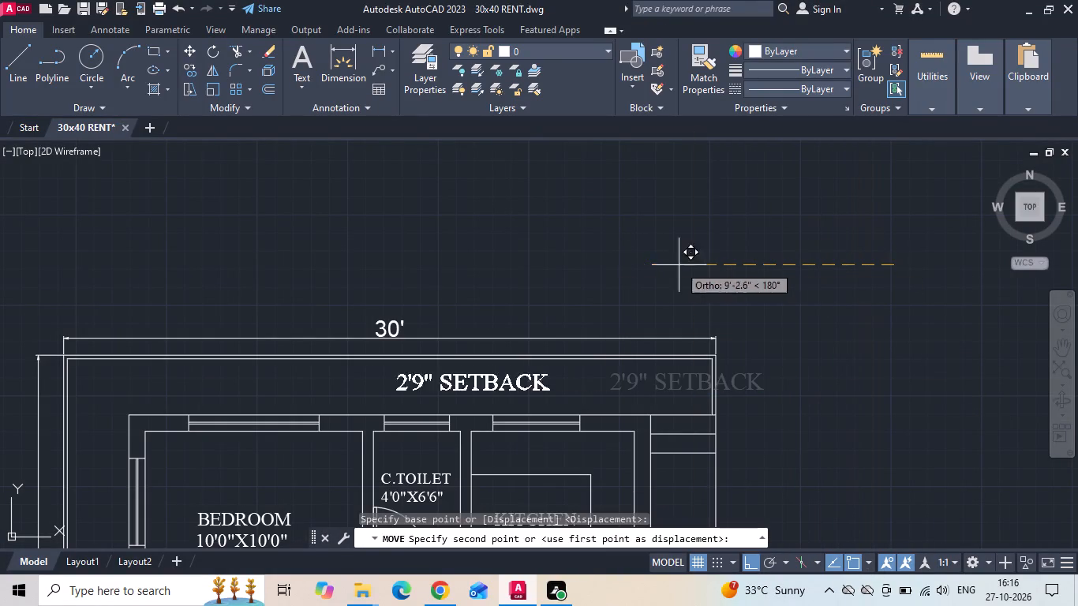
{"action": "left_click", "coordinate": [631, 265]}
Save the drawing.
{"action": "key", "text": "ctrl+s"}
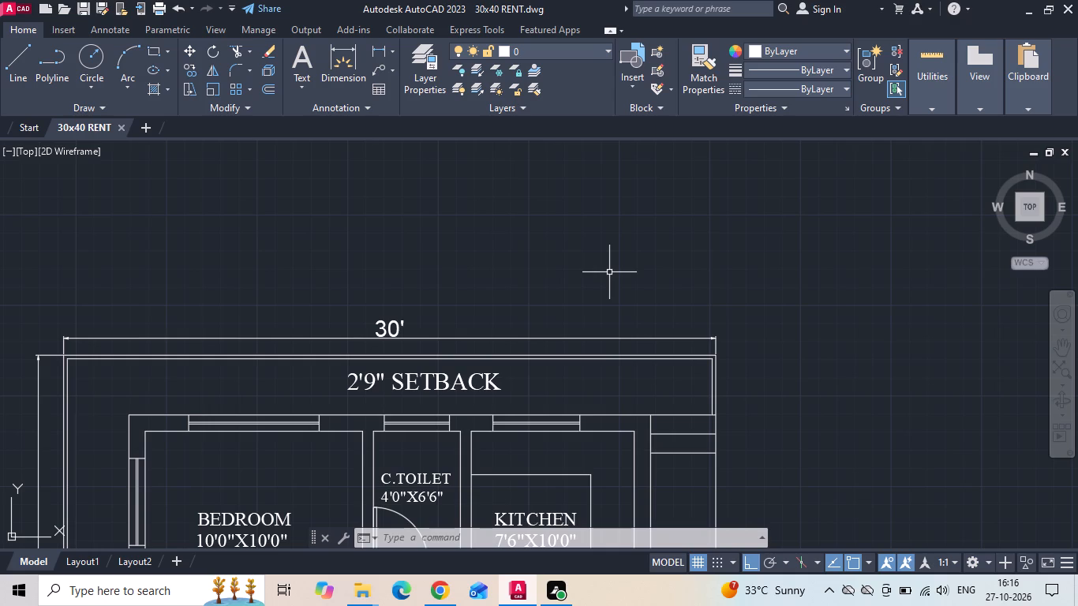
{"action": "key", "text": "ctrl+s"}
{"action": "key", "text": "ctrl+s"}
{"action": "key", "text": "ctrl+s"}
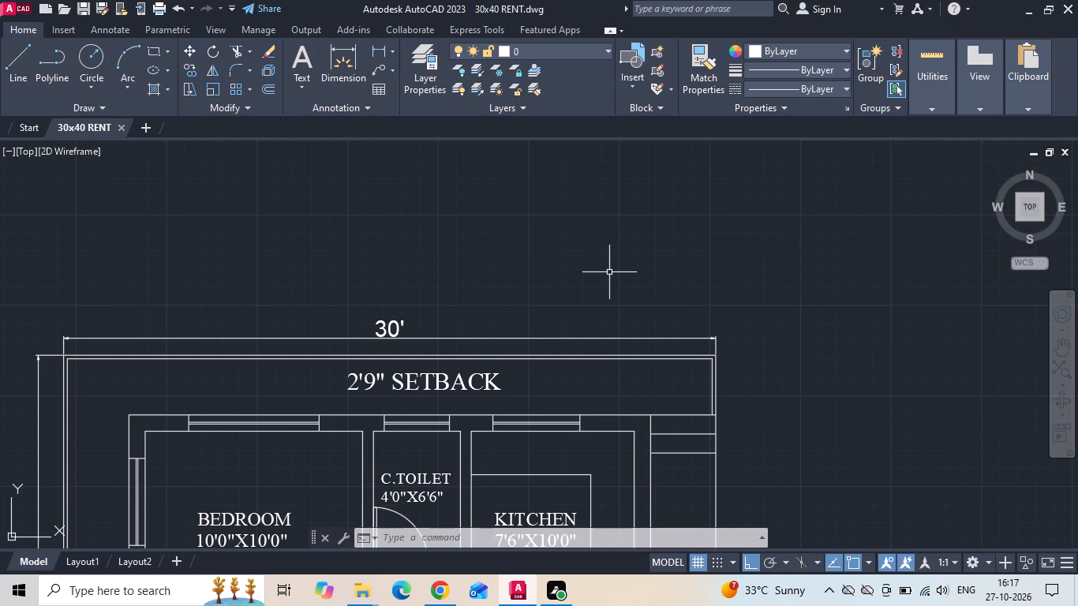
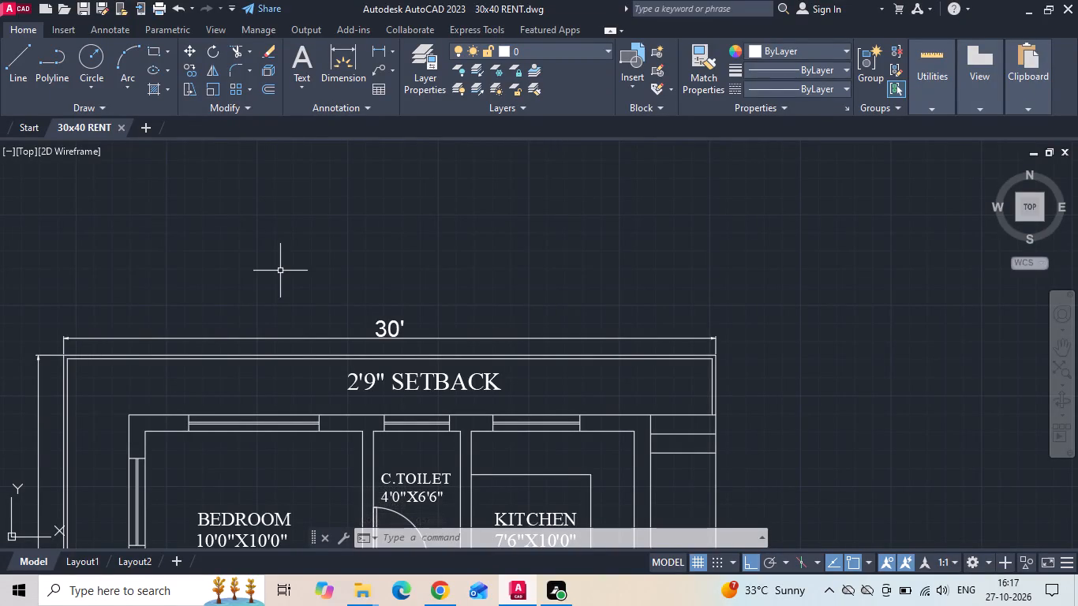
Save the drawing.
{"action": "key", "text": "ctrl+s"}
Copy the entire labelled and dimensioned floor plan to the empty space beside the original, on its side away from the reference image.
{"action": "scroll", "coordinate": [417, 221], "scroll_direction": "down", "scroll_amount": 2}
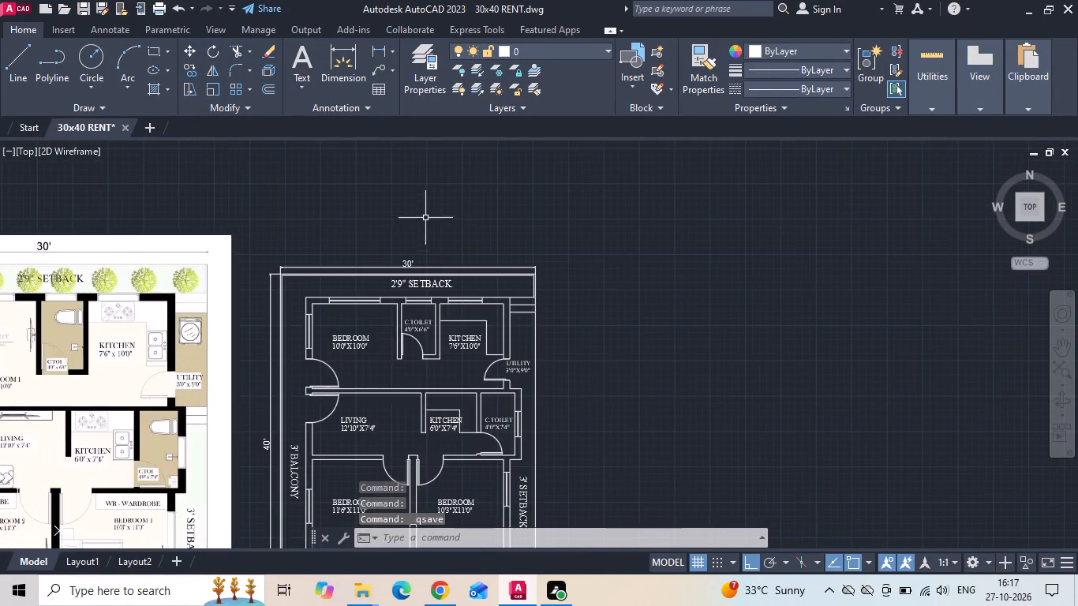
{"action": "scroll", "coordinate": [487, 223], "scroll_direction": "down", "scroll_amount": 1}
{"action": "left_click_drag", "start_coordinate": [547, 231], "coordinate": [543, 246]}
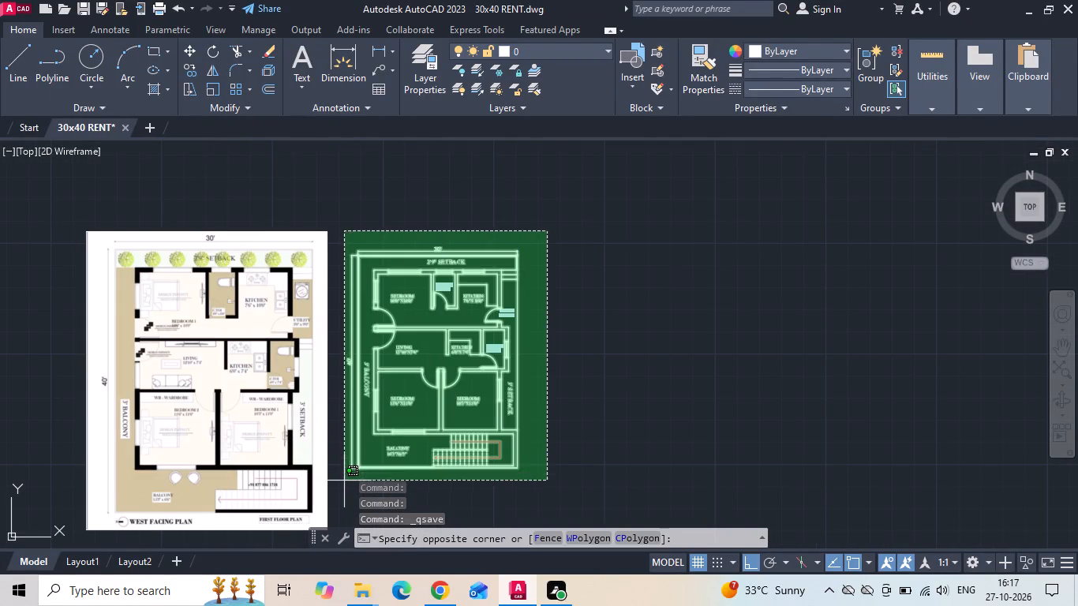
{"action": "left_click", "coordinate": [344, 481]}
{"action": "right_click", "coordinate": [421, 334]}
{"action": "left_click", "coordinate": [482, 331]}
{"action": "left_click_drag", "start_coordinate": [440, 348], "coordinate": [464, 350]}
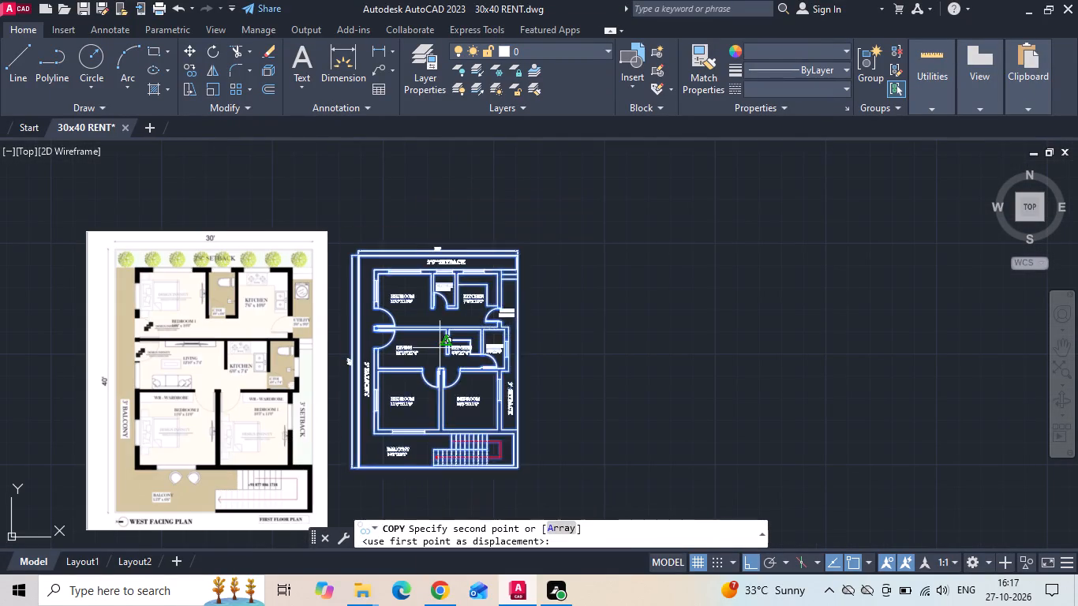
{"action": "left_click", "coordinate": [656, 339]}
{"action": "key", "text": "Escape"}
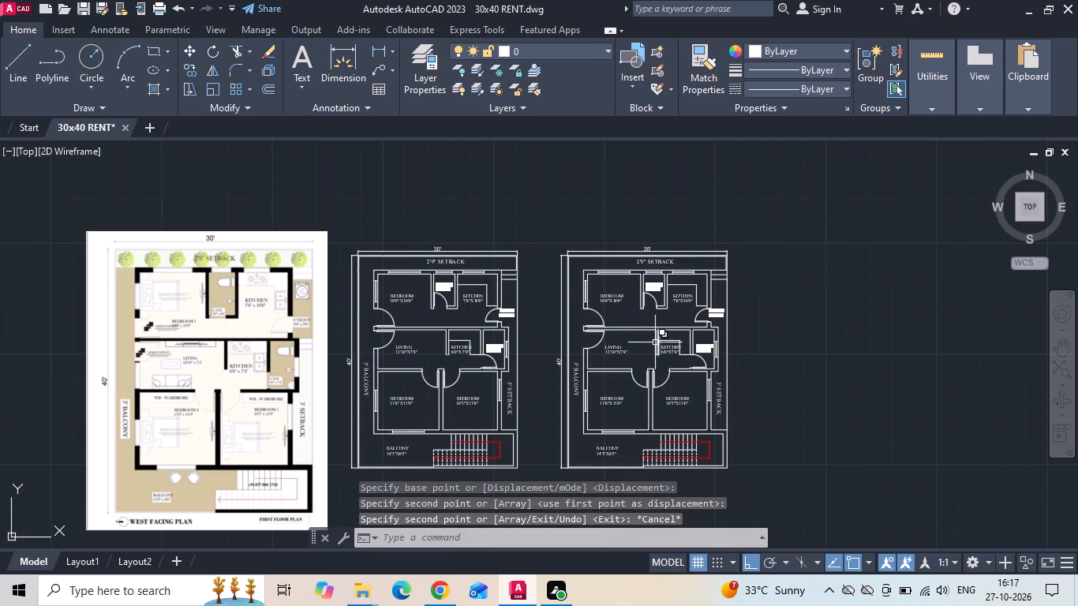
Save the drawing with the duplicated floor plan.
{"action": "scroll", "coordinate": [658, 404], "scroll_direction": "up", "scroll_amount": 1}
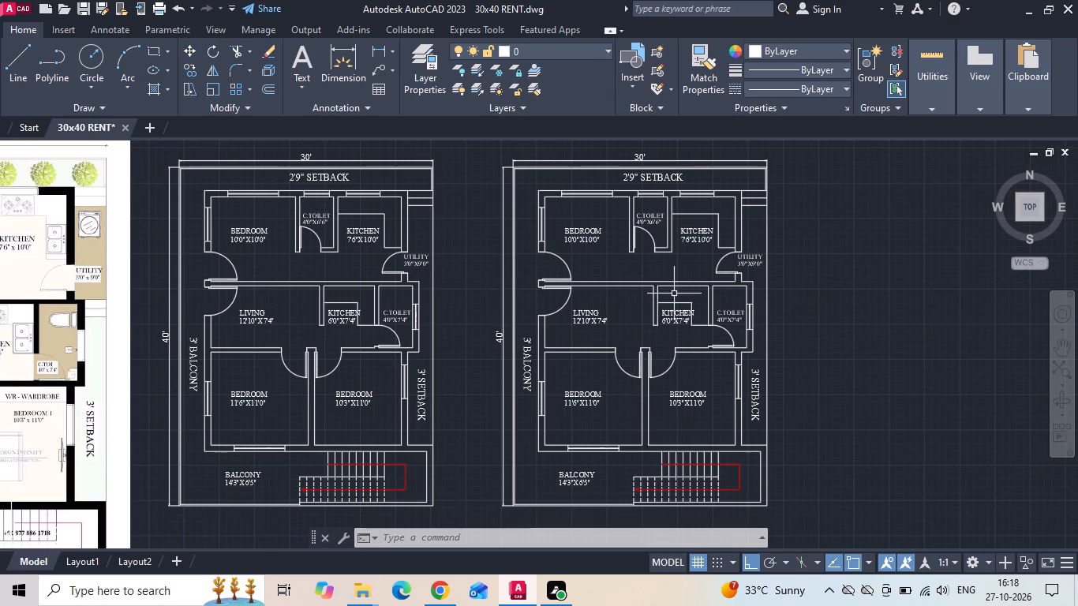
{"action": "middle_click_drag", "start_coordinate": [648, 288], "coordinate": [612, 273]}
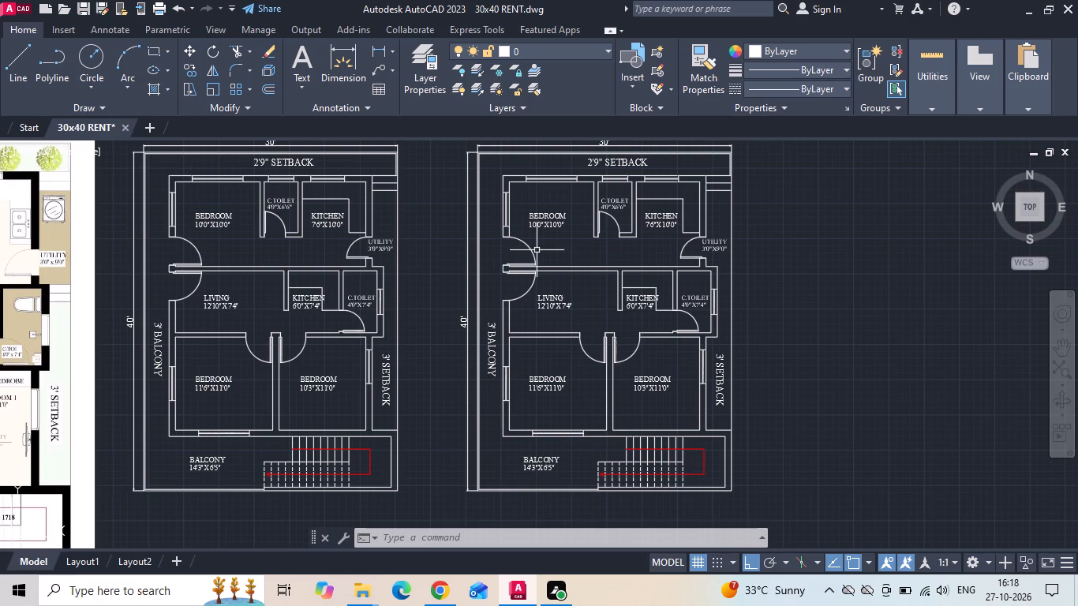
{"action": "key", "text": "ctrl+s"}
In the duplicate plan, extend the kitchen-side line of the wall between the 6'0"X7'4" KITCHEN and C.TOILET up to the outer wall line above.
{"action": "type", "text": "EX"}
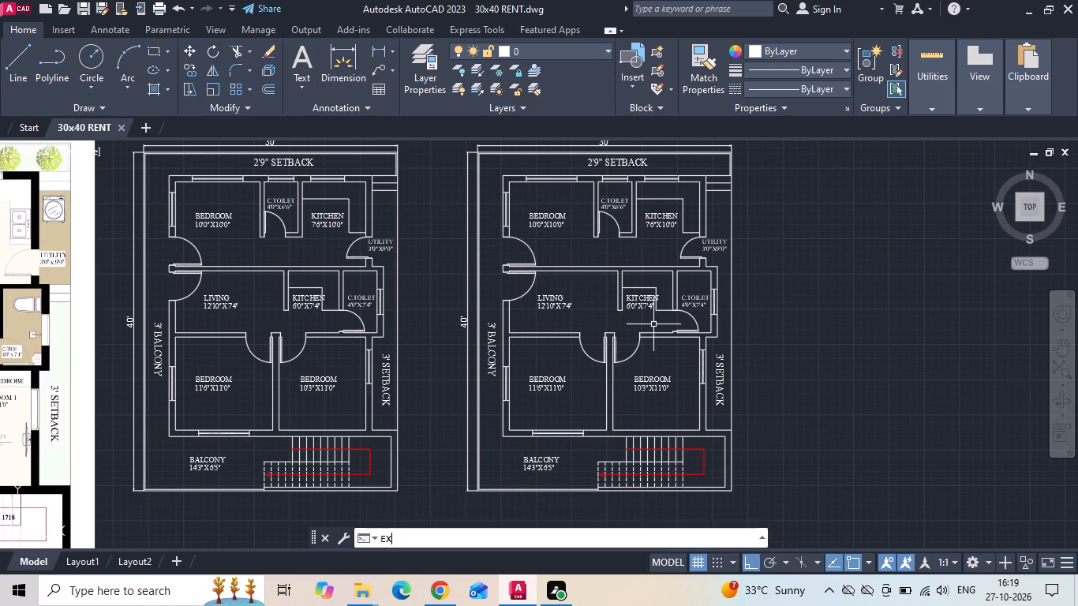
{"action": "key", "text": "space"}
{"action": "key", "text": "space"}
{"action": "scroll", "coordinate": [680, 271], "scroll_direction": "up", "scroll_amount": 3}
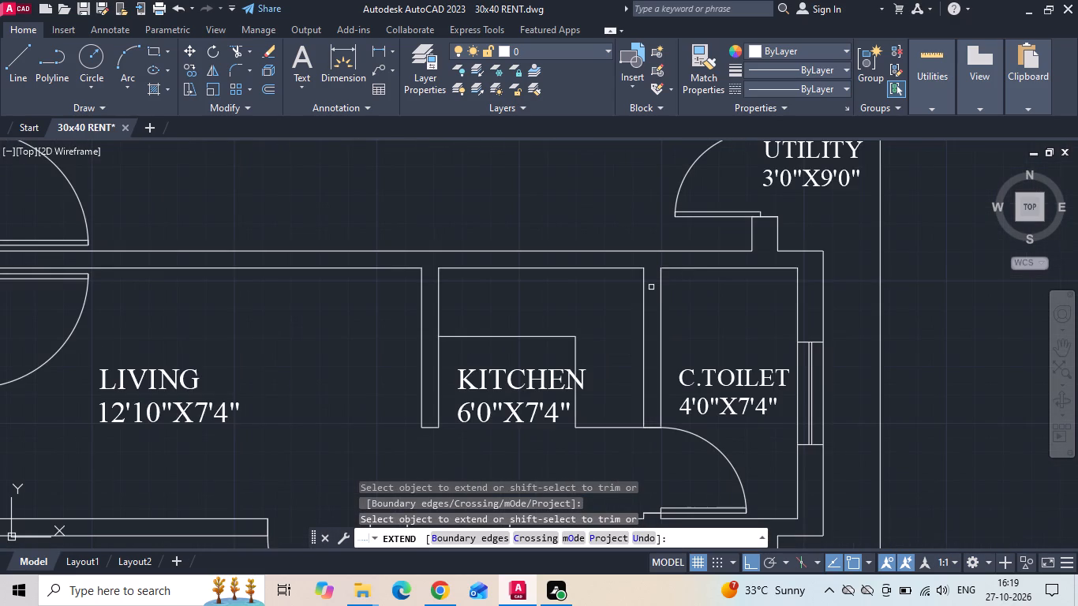
{"action": "left_click", "coordinate": [651, 287]}
{"action": "scroll", "coordinate": [649, 287], "scroll_direction": "down", "scroll_amount": 2}
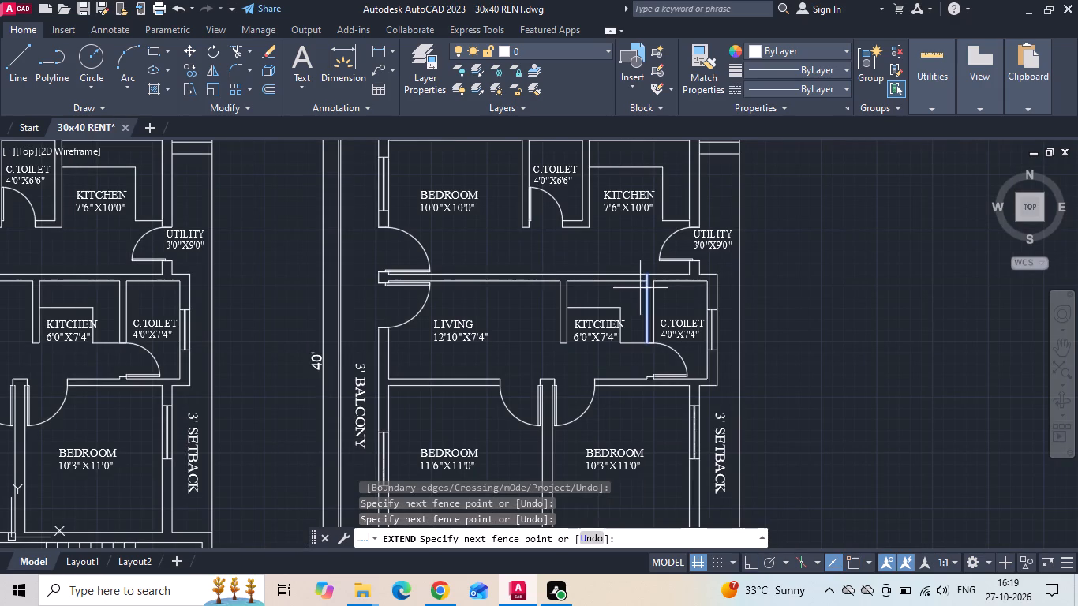
{"action": "left_click", "coordinate": [640, 288]}
{"action": "key", "text": "Escape"}
Trim away the wall lines above the duplicate plan's 6'0"X7'4" KITCHEN and the upper part of its counter outline.
{"action": "type", "text": "TR"}
{"action": "key", "text": "space"}
{"action": "key", "text": "space"}
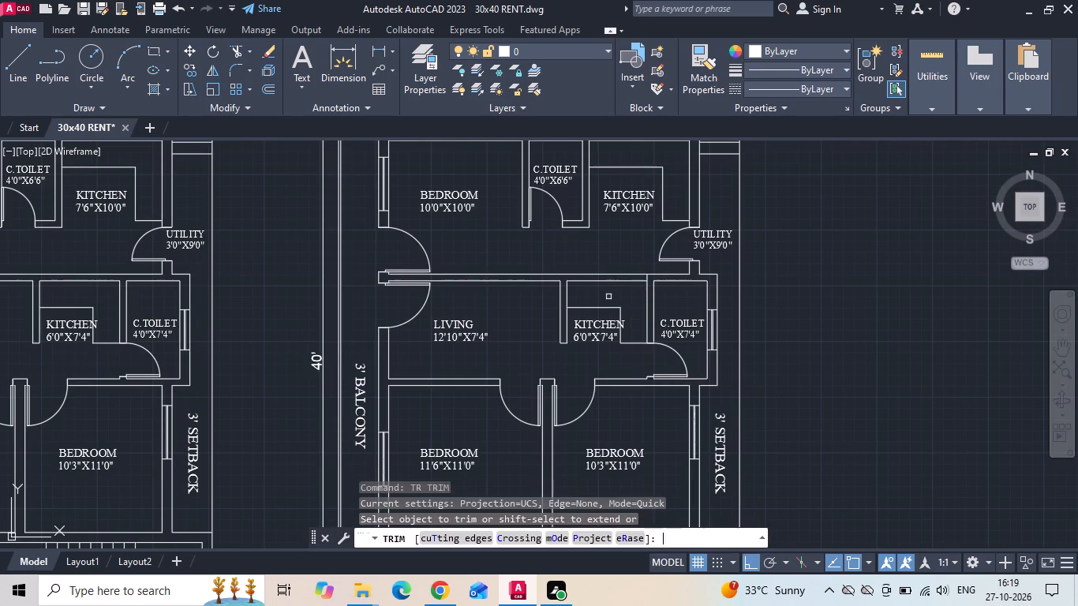
{"action": "left_click_drag", "start_coordinate": [612, 264], "coordinate": [606, 290]}
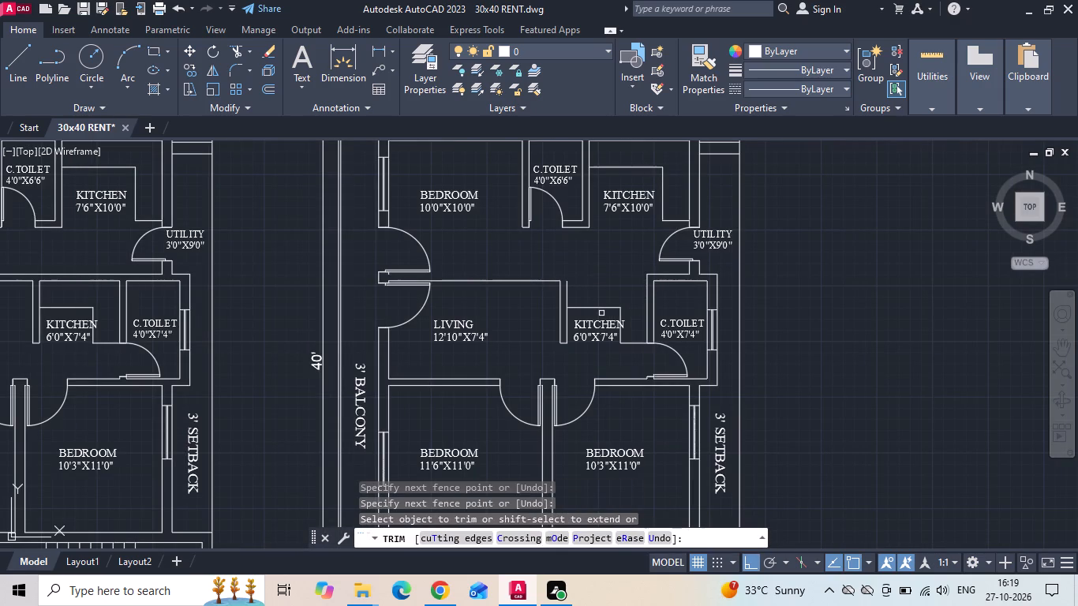
{"action": "left_click", "coordinate": [623, 311]}
{"action": "left_click_drag", "start_coordinate": [618, 298], "coordinate": [600, 325]}
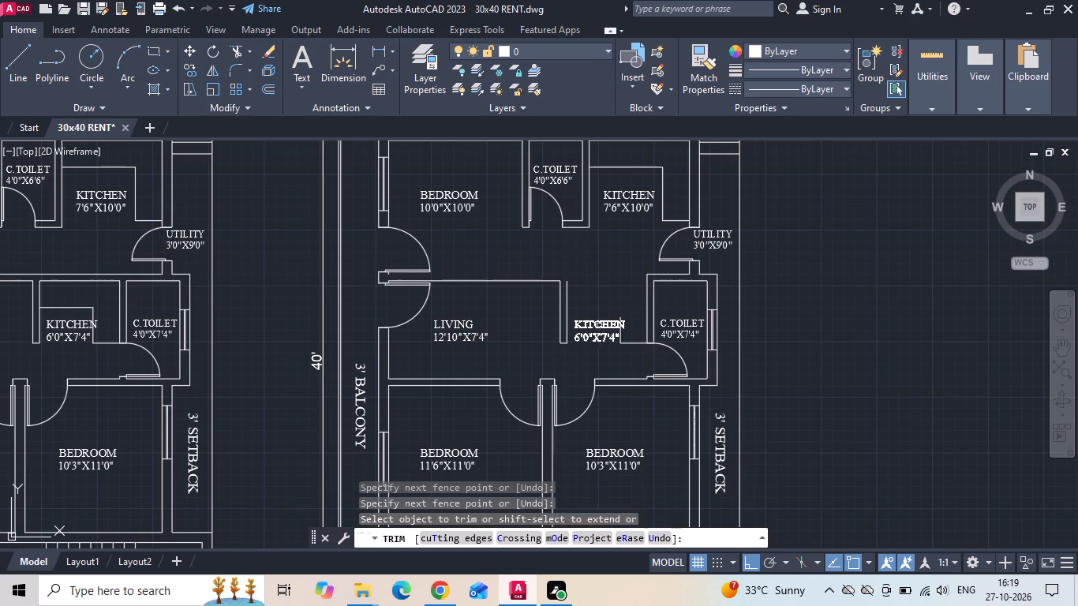
{"action": "left_click", "coordinate": [599, 326]}
{"action": "left_click", "coordinate": [592, 318]}
{"action": "key", "text": "Escape"}
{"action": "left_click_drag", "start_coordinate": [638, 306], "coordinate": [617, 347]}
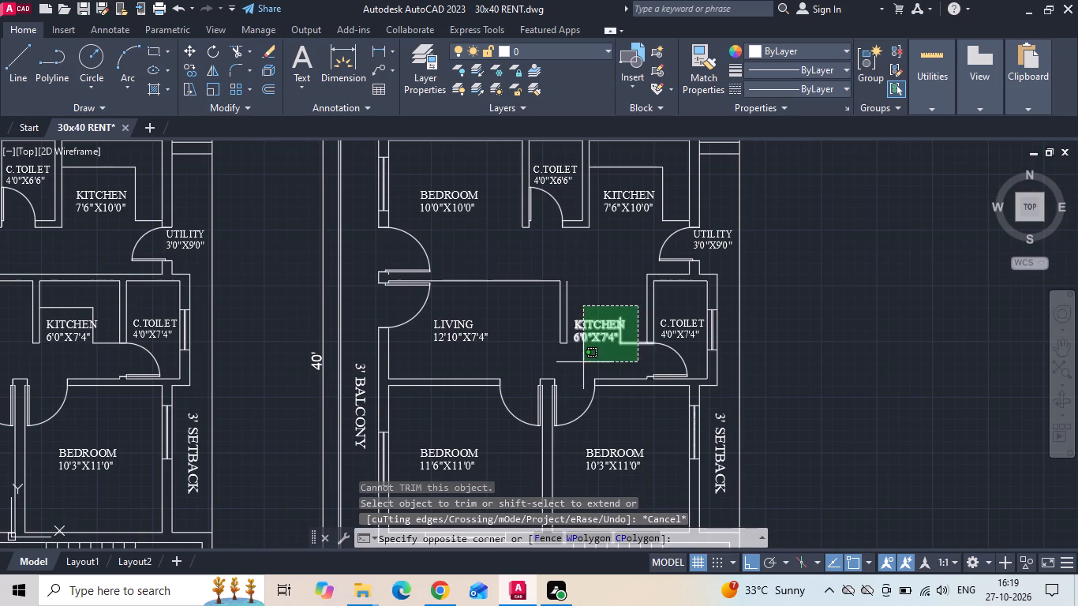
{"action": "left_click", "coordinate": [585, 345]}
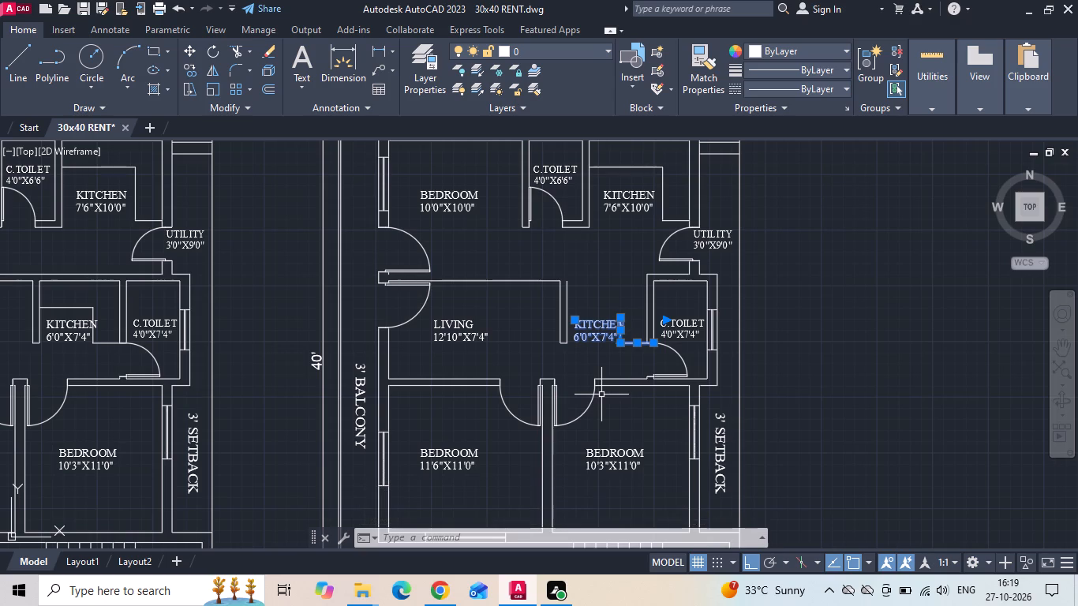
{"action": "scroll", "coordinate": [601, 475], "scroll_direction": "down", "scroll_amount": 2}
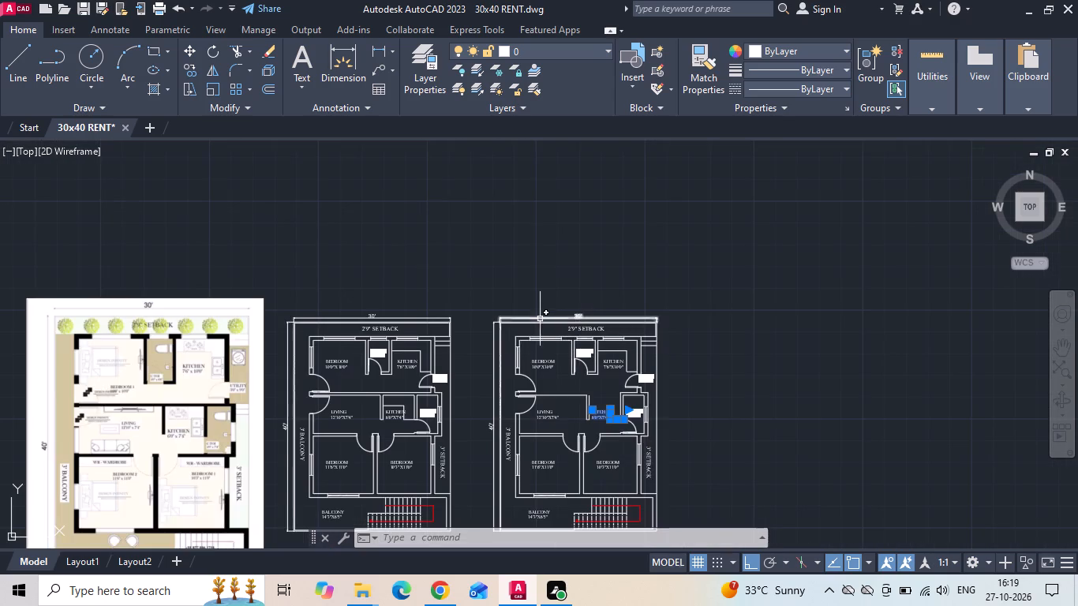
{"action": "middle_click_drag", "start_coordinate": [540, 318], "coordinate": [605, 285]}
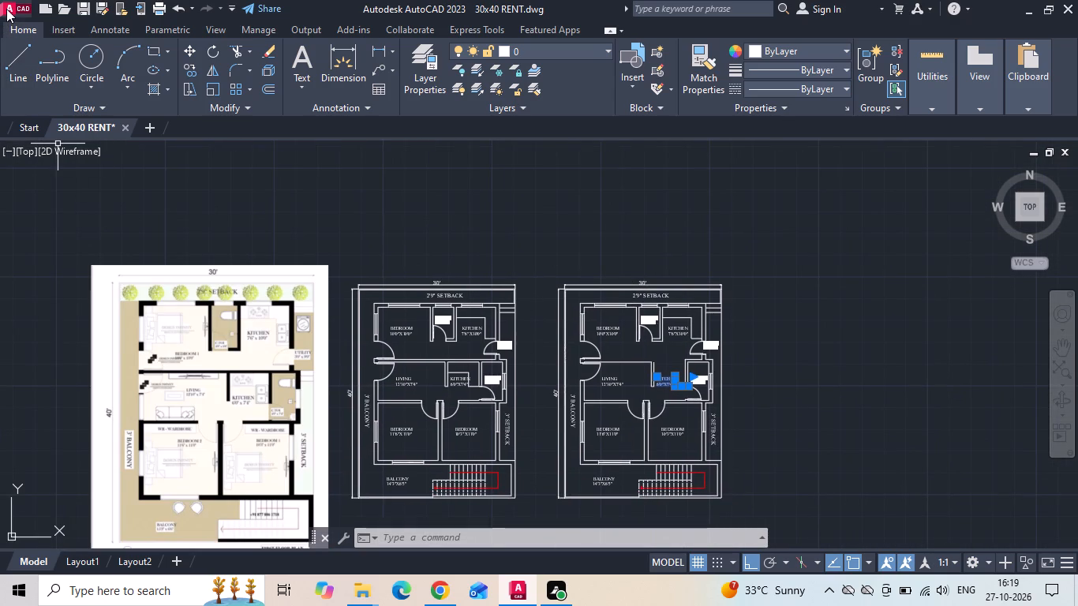
Open the 30x50 drawing from the 23102026 folder inside the desktop's INTERNSHIP folder.
{"action": "left_click", "coordinate": [6, 9]}
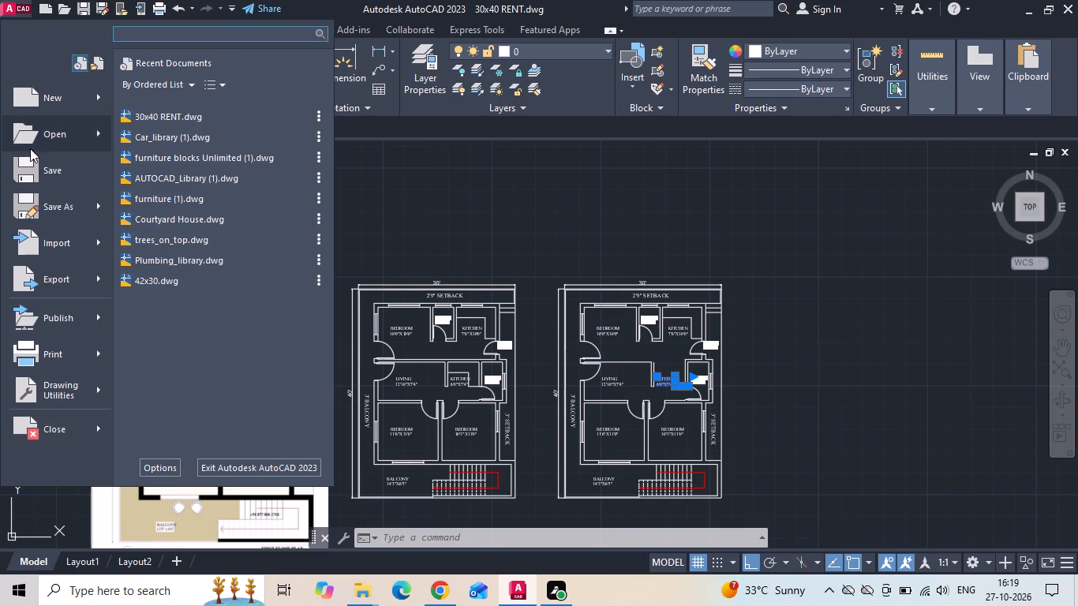
{"action": "left_click", "coordinate": [30, 148]}
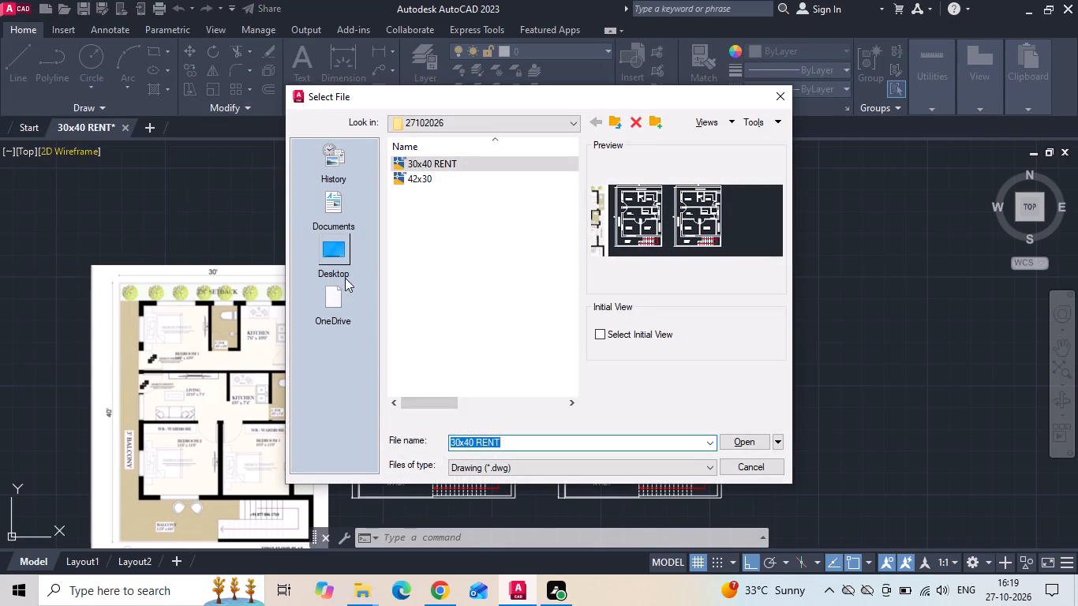
{"action": "left_click", "coordinate": [334, 267]}
{"action": "double_click", "coordinate": [450, 250]}
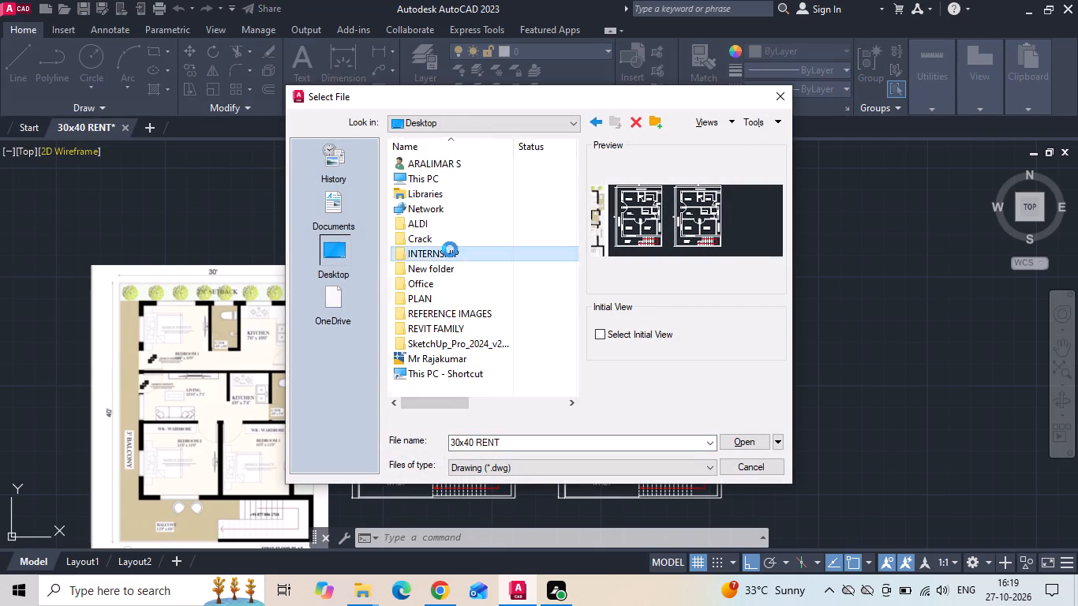
{"action": "double_click", "coordinate": [427, 351]}
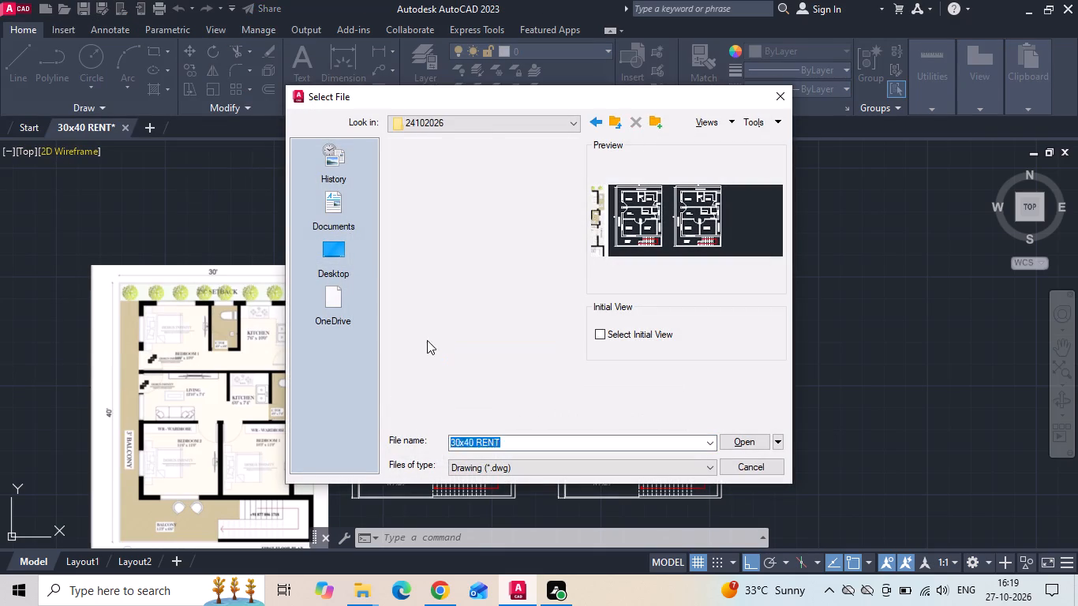
{"action": "left_click", "coordinate": [450, 194]}
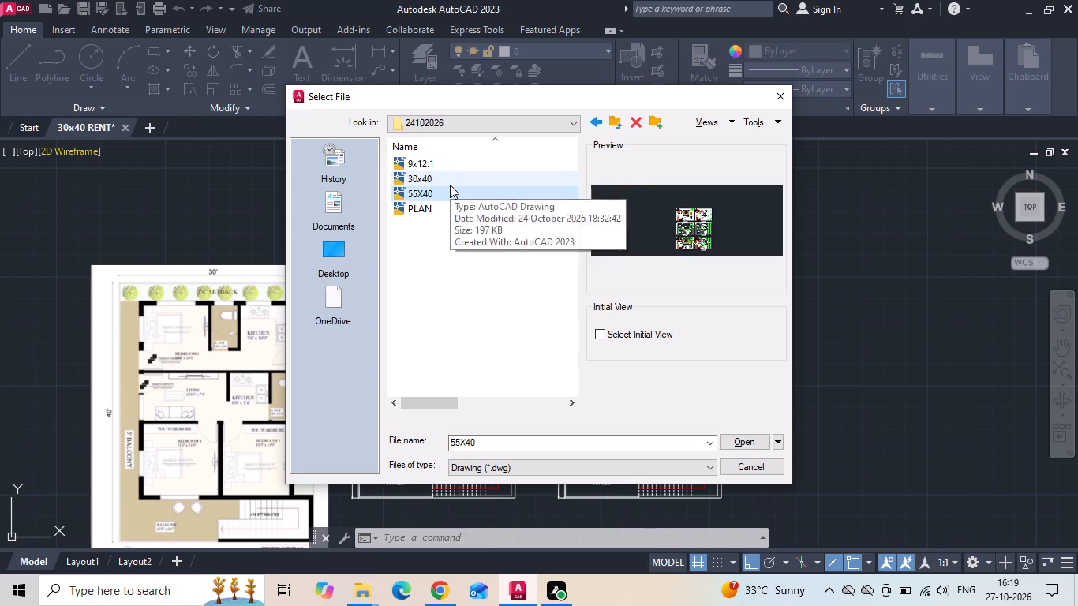
{"action": "left_click", "coordinate": [450, 185]}
{"action": "left_click", "coordinate": [590, 124]}
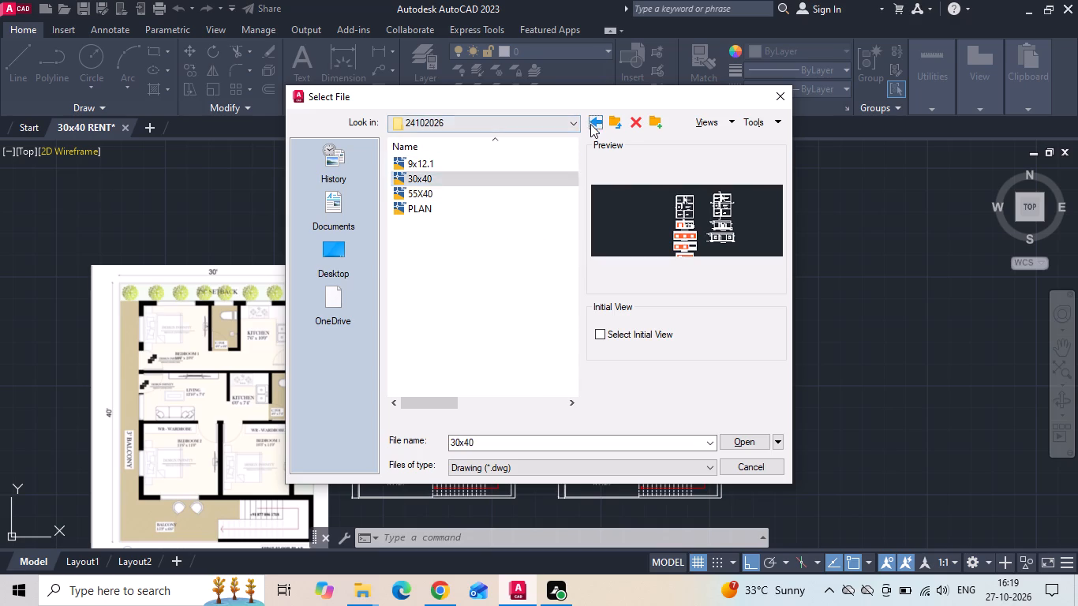
{"action": "double_click", "coordinate": [422, 348]}
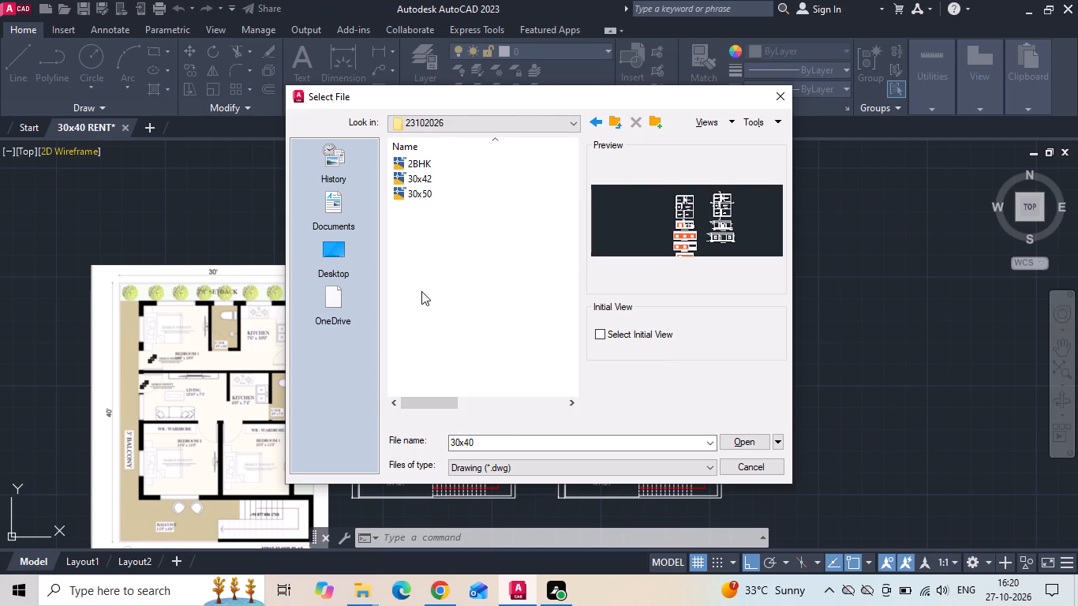
{"action": "left_click", "coordinate": [422, 180]}
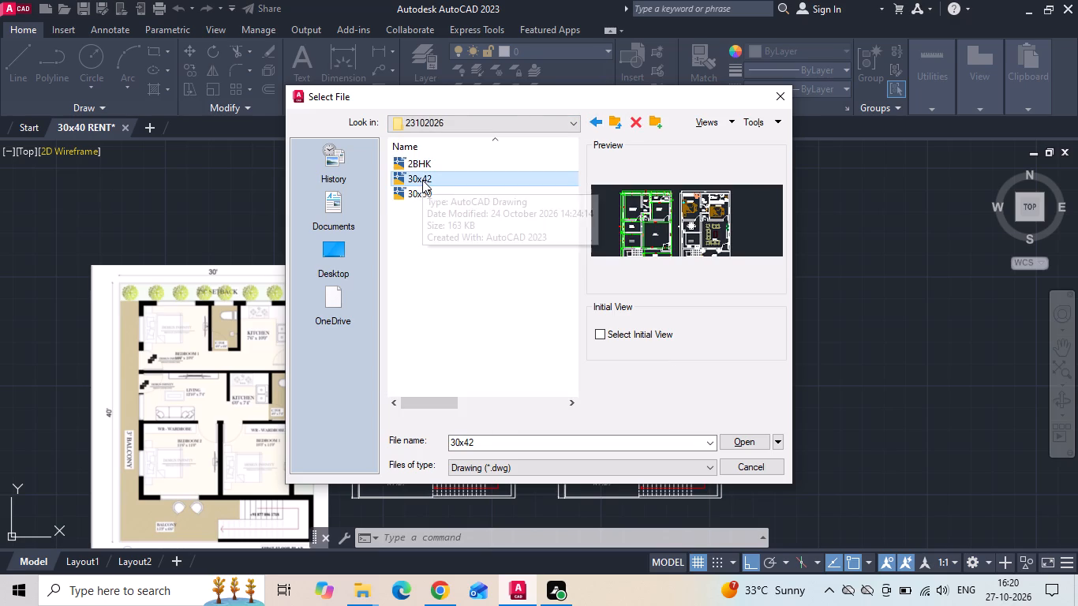
{"action": "left_click", "coordinate": [417, 193]}
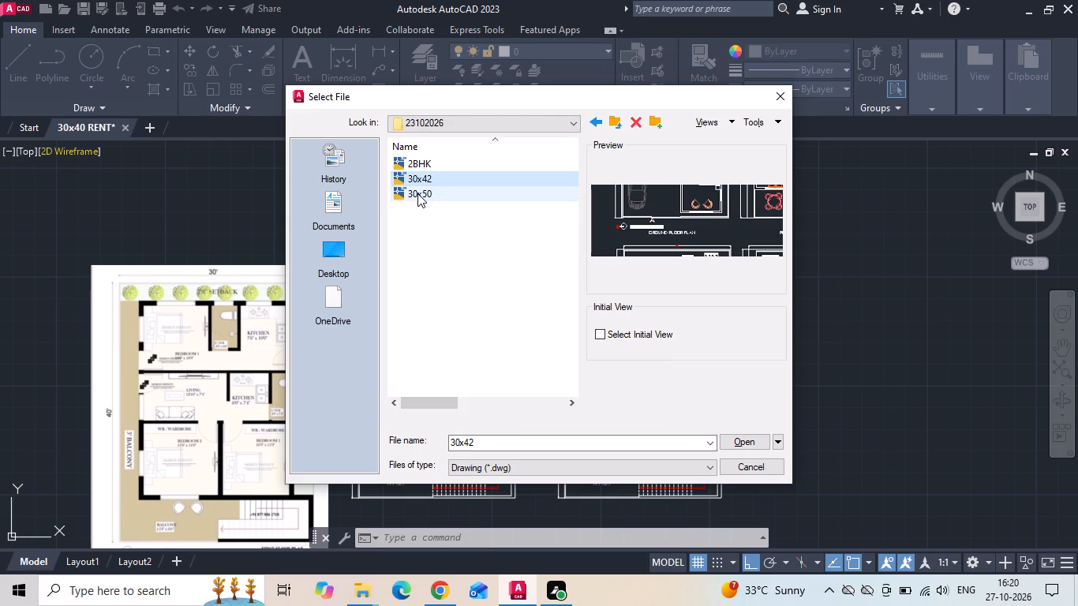
{"action": "left_click", "coordinate": [739, 438]}
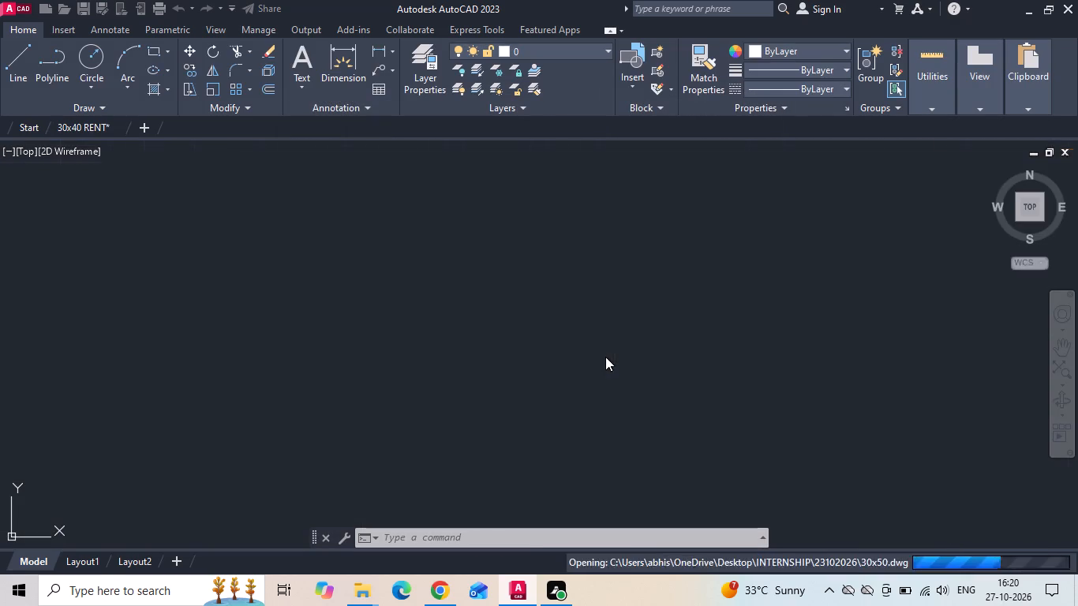
Copy the furnished ground and first floor plans with their titles from 30x50 and paste them into 30x40 RENT beside the duplicate plan.
{"action": "scroll", "coordinate": [507, 339], "scroll_direction": "down", "scroll_amount": 3}
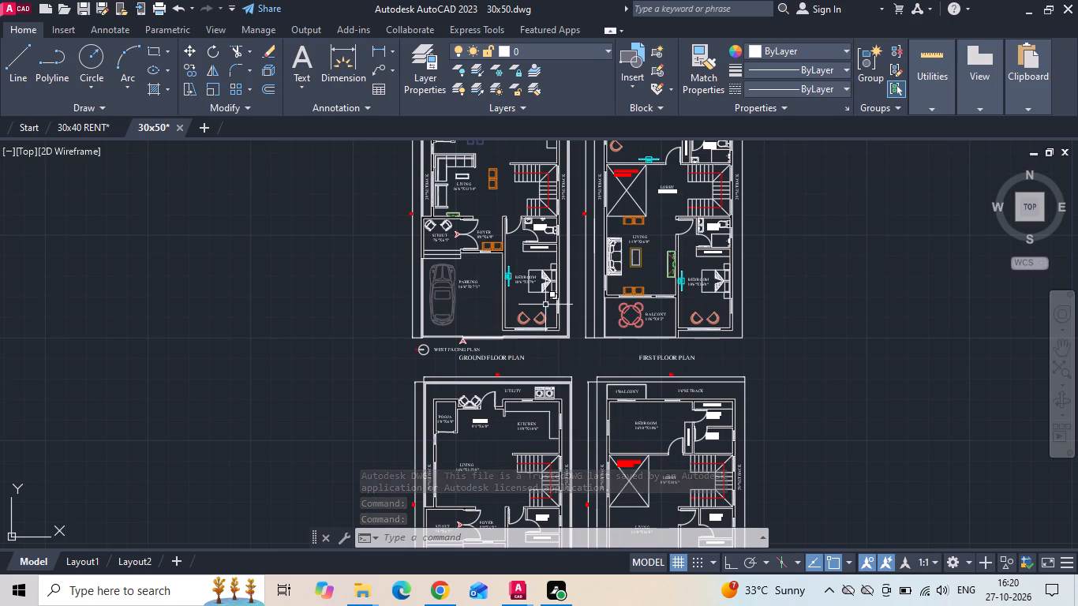
{"action": "scroll", "coordinate": [613, 264], "scroll_direction": "up", "scroll_amount": 2}
{"action": "scroll", "coordinate": [591, 273], "scroll_direction": "down", "scroll_amount": 3}
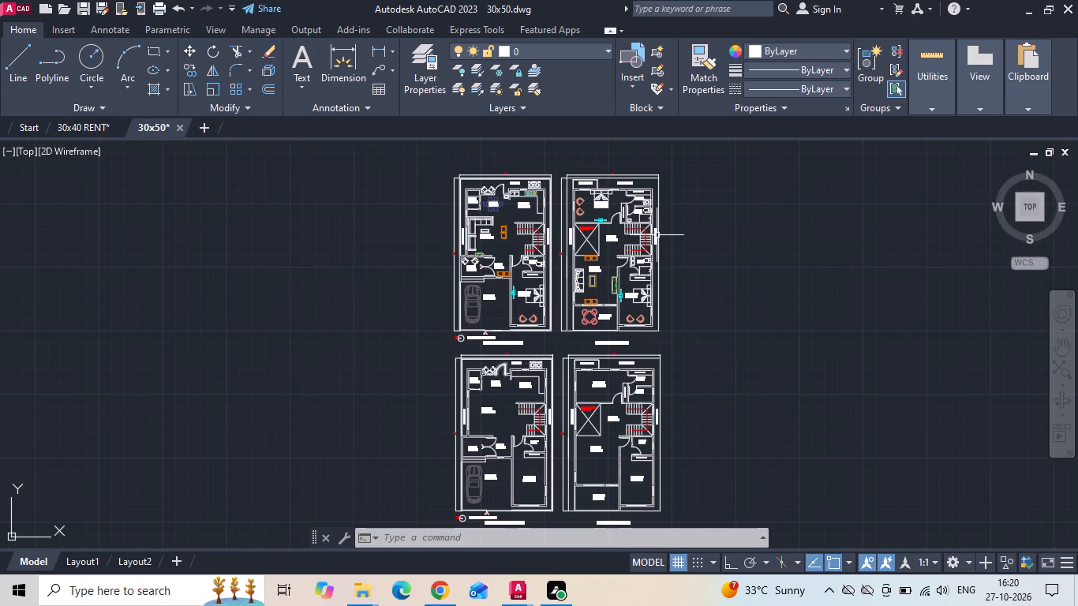
{"action": "left_click", "coordinate": [662, 170]}
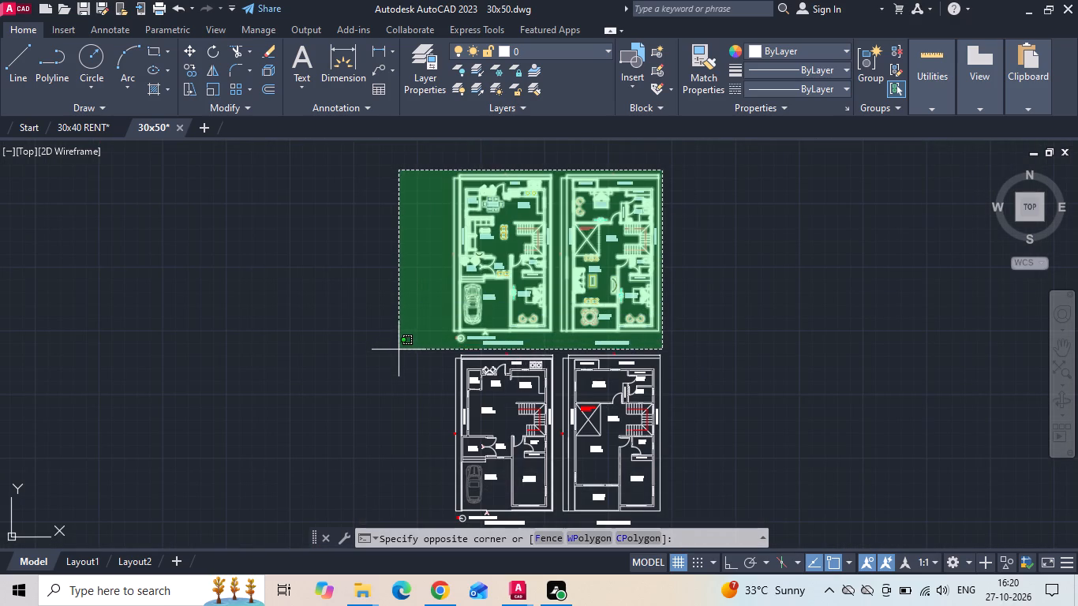
{"action": "left_click", "coordinate": [395, 353]}
{"action": "key", "text": "ctrl+c"}
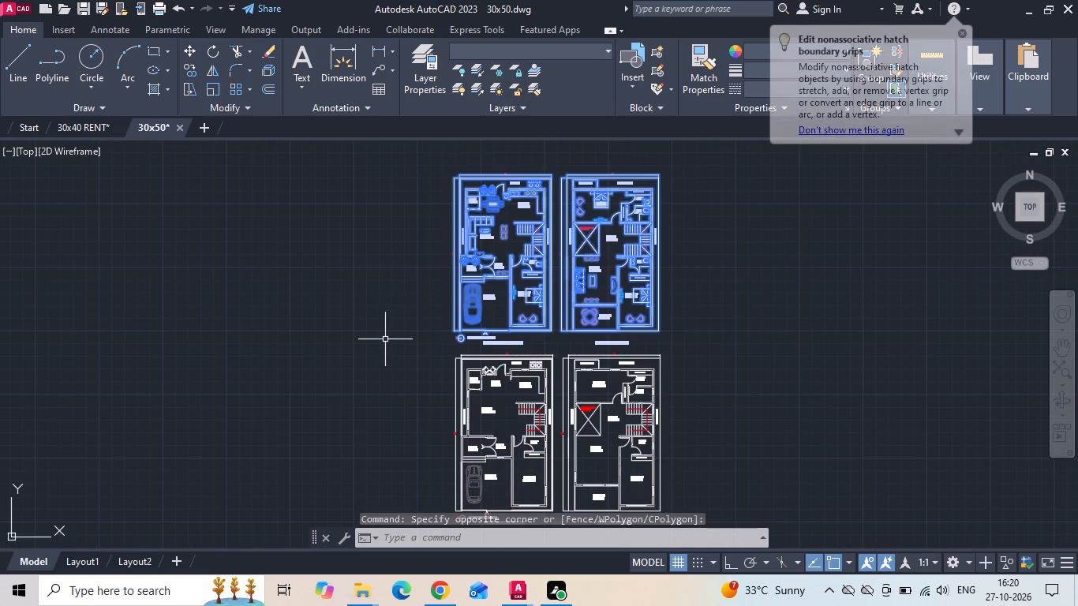
{"action": "left_click", "coordinate": [70, 131]}
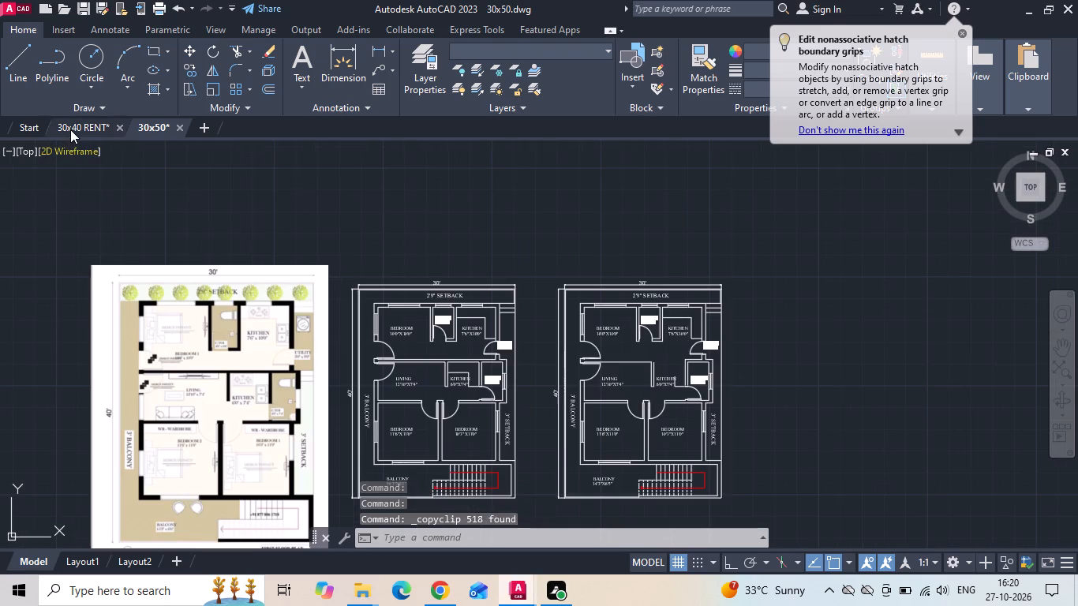
{"action": "key", "text": "ctrl+v"}
{"action": "scroll", "coordinate": [211, 251], "scroll_direction": "down", "scroll_amount": 2}
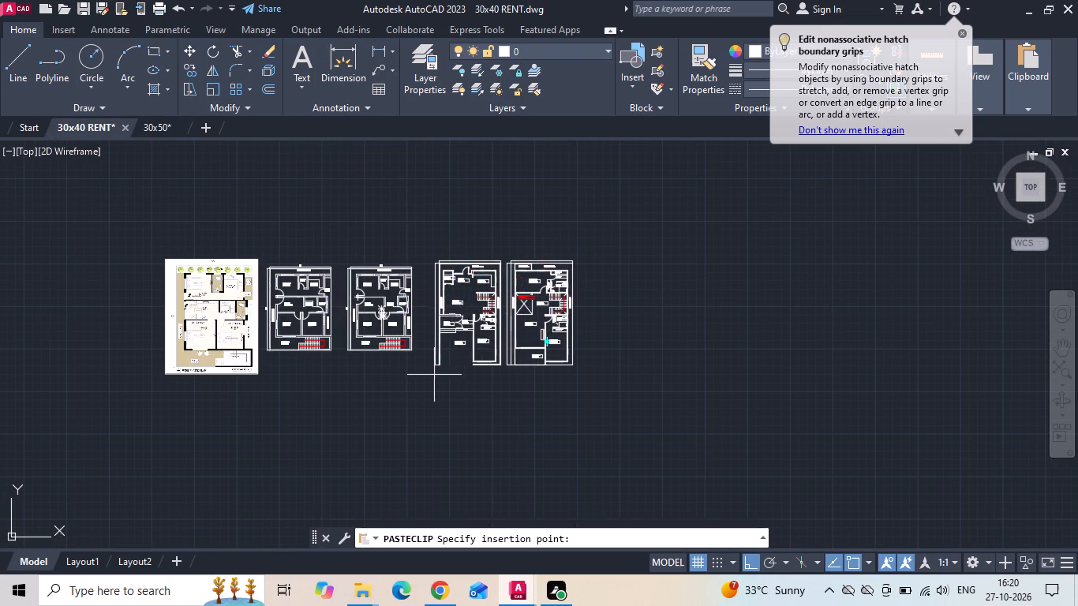
{"action": "left_click", "coordinate": [439, 372]}
{"action": "key", "text": "Escape"}
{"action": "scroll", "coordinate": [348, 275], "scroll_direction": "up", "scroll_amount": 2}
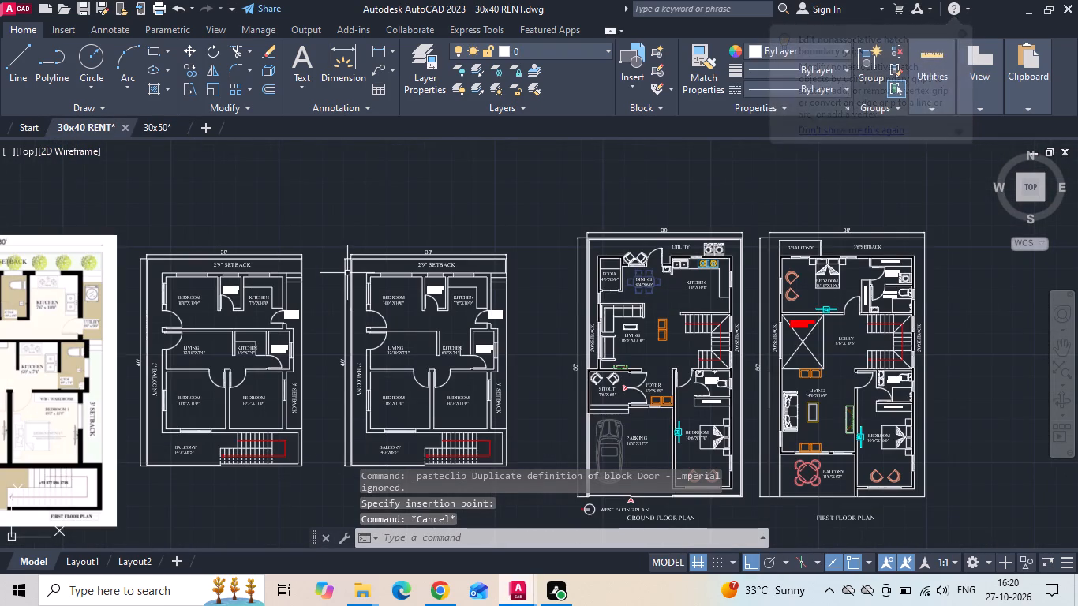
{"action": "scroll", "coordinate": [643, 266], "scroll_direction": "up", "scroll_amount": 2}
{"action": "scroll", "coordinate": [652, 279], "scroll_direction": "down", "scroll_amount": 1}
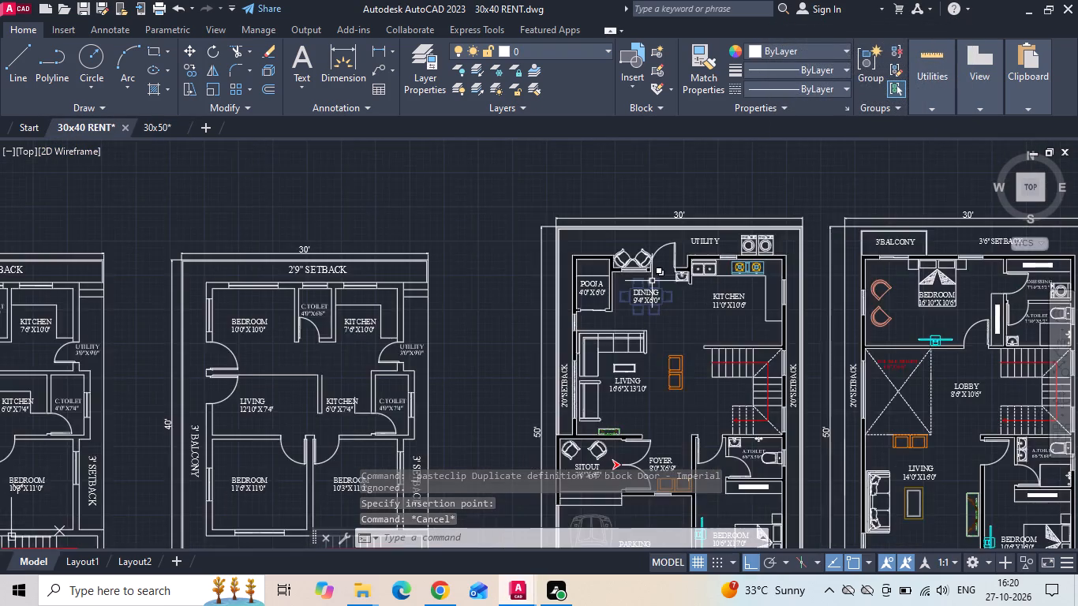
Copy the three-seat sofa from the pasted first floor plan's LIVING into the original plan's 12'10"X7'4" LIVING room.
{"action": "scroll", "coordinate": [652, 282], "scroll_direction": "down", "scroll_amount": 1}
{"action": "scroll", "coordinate": [208, 312], "scroll_direction": "up", "scroll_amount": 2}
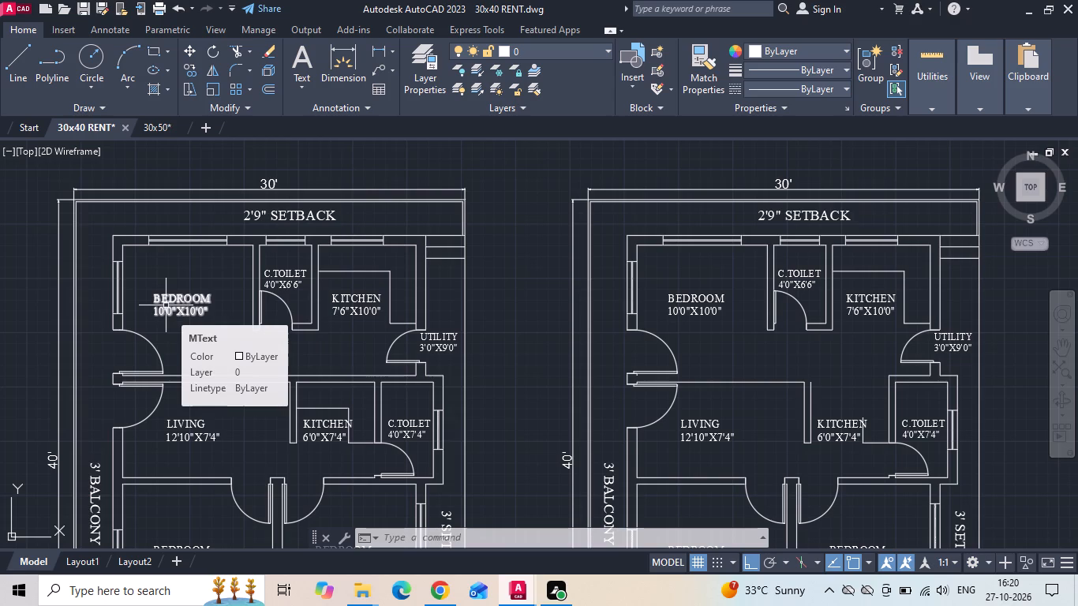
{"action": "scroll", "coordinate": [344, 305], "scroll_direction": "down", "scroll_amount": 1}
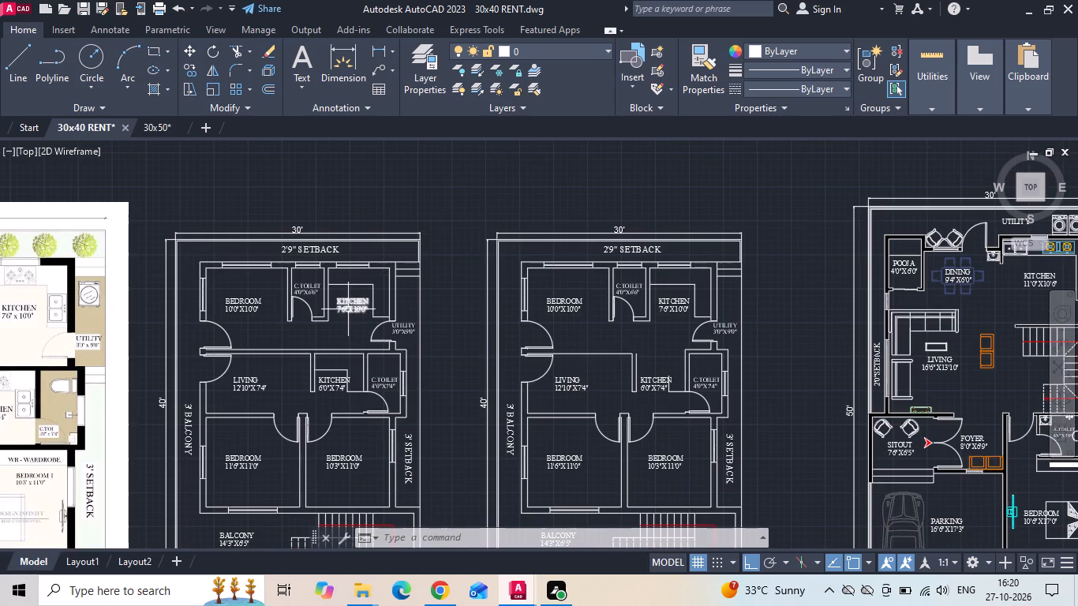
{"action": "scroll", "coordinate": [533, 264], "scroll_direction": "down", "scroll_amount": 1}
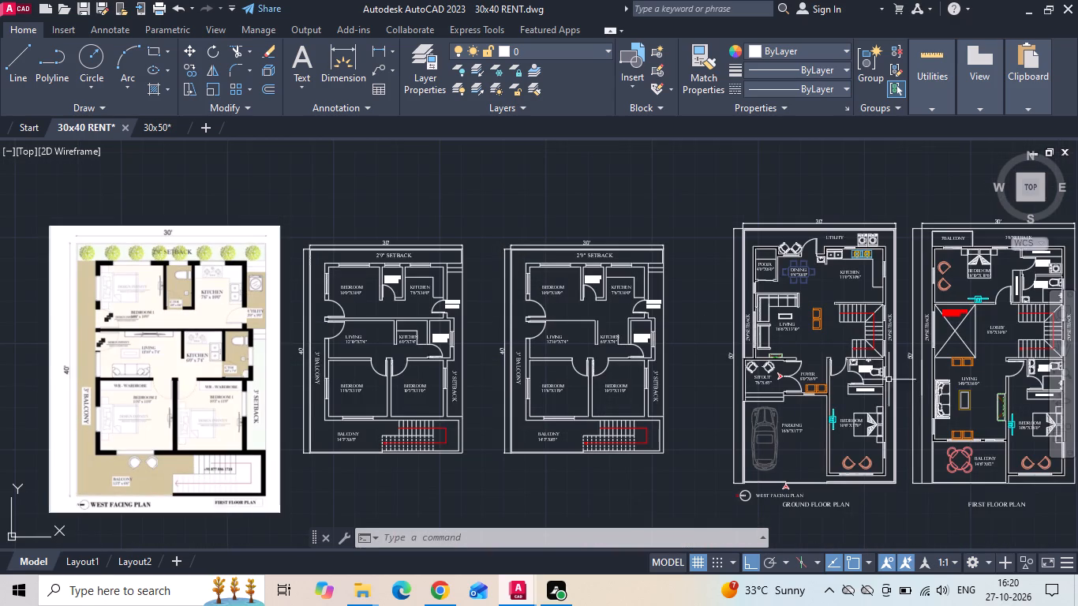
{"action": "left_click", "coordinate": [941, 391]}
{"action": "right_click", "coordinate": [950, 395]}
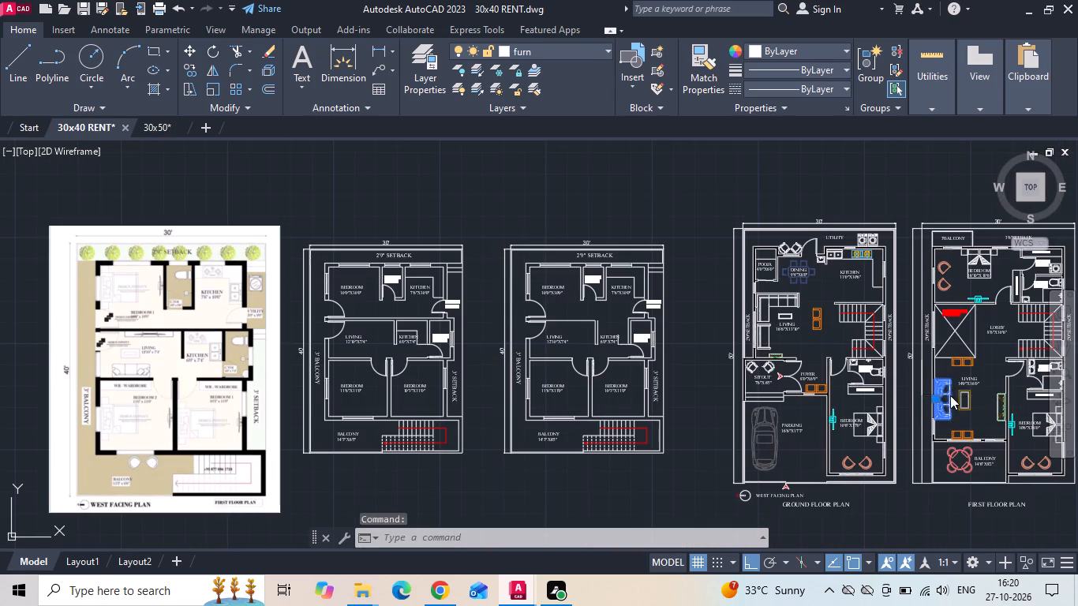
{"action": "left_click", "coordinate": [994, 301]}
{"action": "left_click_drag", "start_coordinate": [956, 401], "coordinate": [953, 402]}
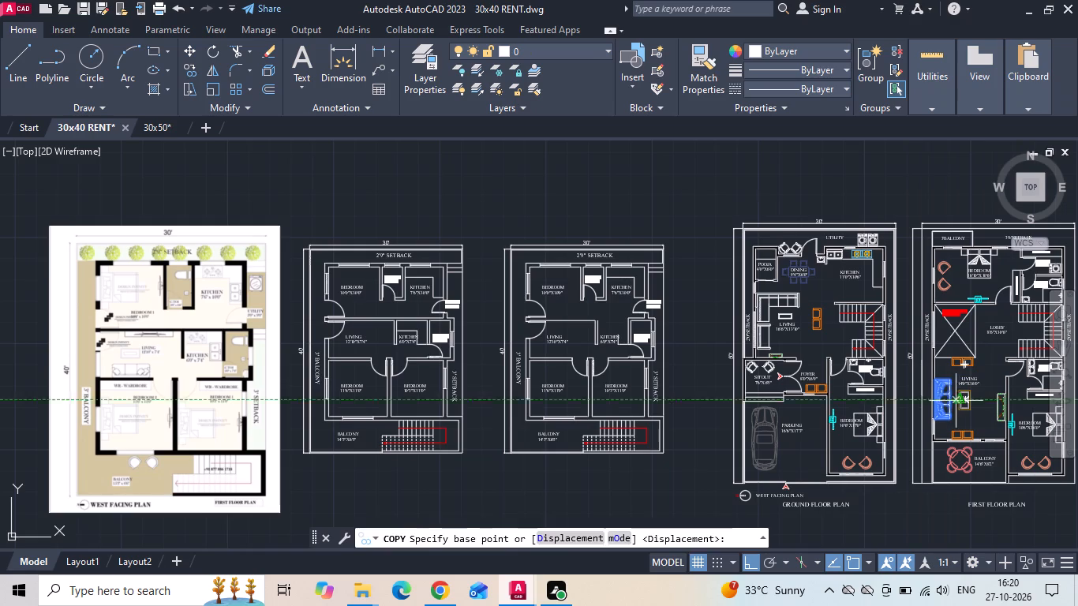
{"action": "left_click_drag", "start_coordinate": [953, 402], "coordinate": [923, 407]}
{"action": "left_click", "coordinate": [747, 562]}
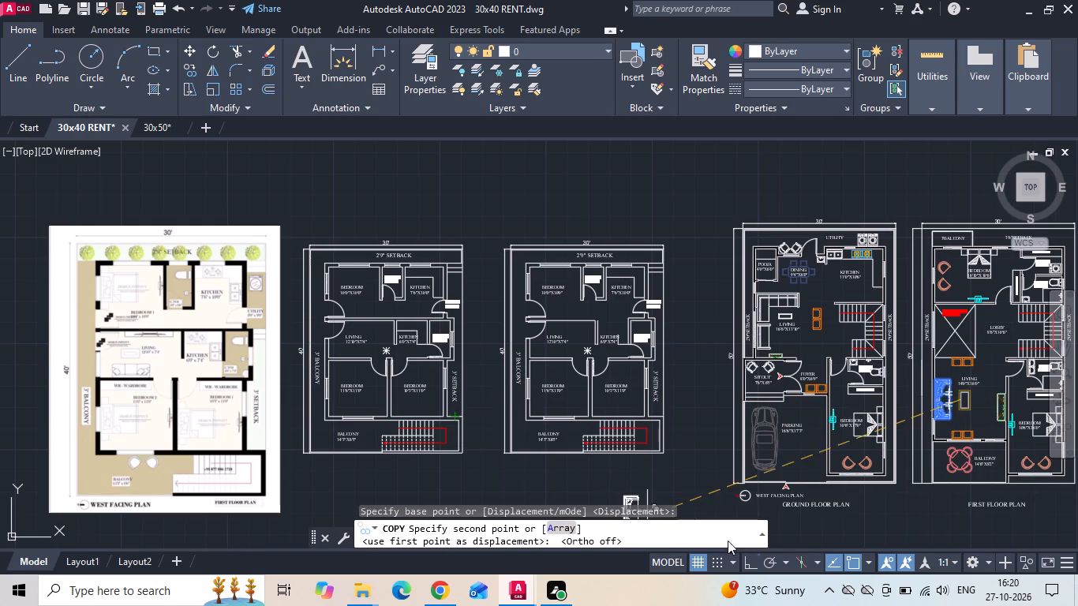
{"action": "scroll", "coordinate": [391, 310], "scroll_direction": "up", "scroll_amount": 3}
{"action": "middle_click_drag", "start_coordinate": [374, 419], "coordinate": [419, 365]}
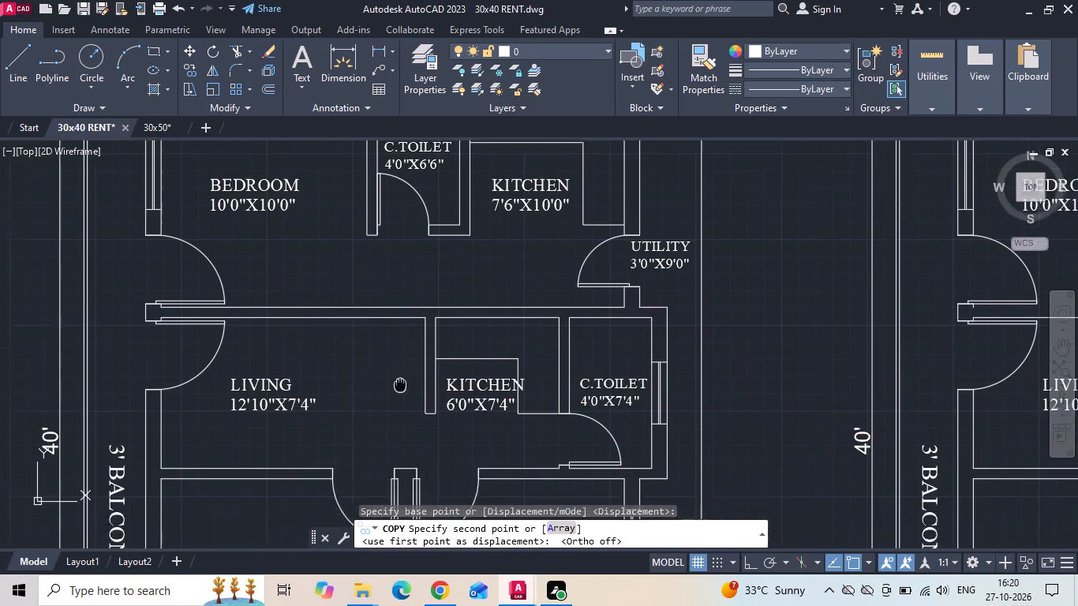
{"action": "middle_click_drag", "start_coordinate": [419, 365], "coordinate": [429, 354]}
{"action": "left_click", "coordinate": [438, 341]}
{"action": "key", "text": "Escape"}
Rotate the copied sofa 90° so that its back faces the bedroom wall below the living room.
{"action": "left_click_drag", "start_coordinate": [436, 360], "coordinate": [394, 350]}
{"action": "left_click", "coordinate": [367, 326]}
{"action": "right_click", "coordinate": [367, 324]}
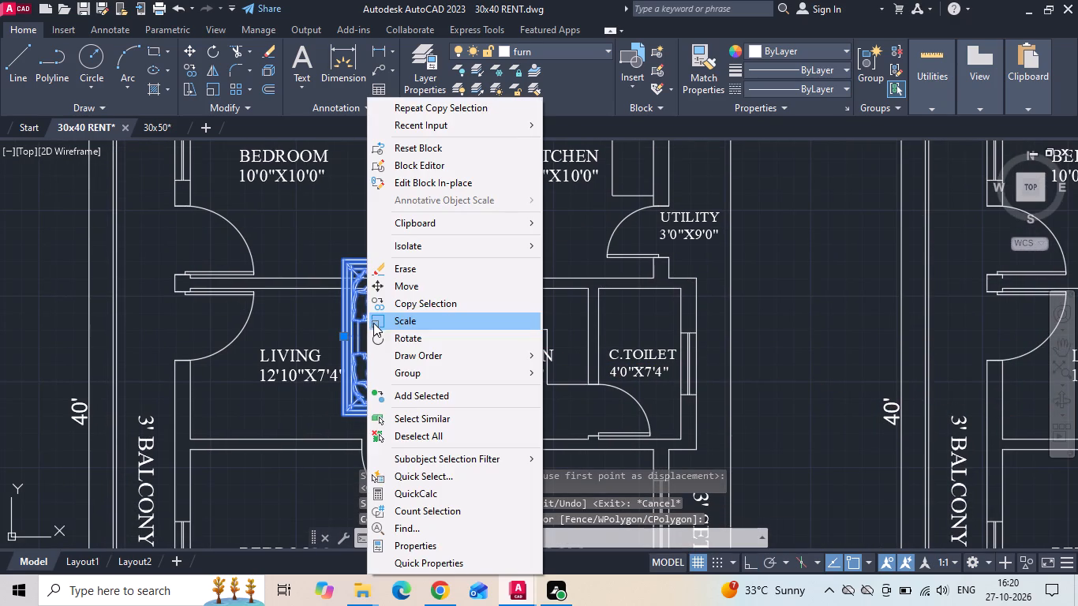
{"action": "left_click", "coordinate": [377, 335]}
{"action": "left_click_drag", "start_coordinate": [372, 350], "coordinate": [378, 357]}
{"action": "key", "text": "F8"}
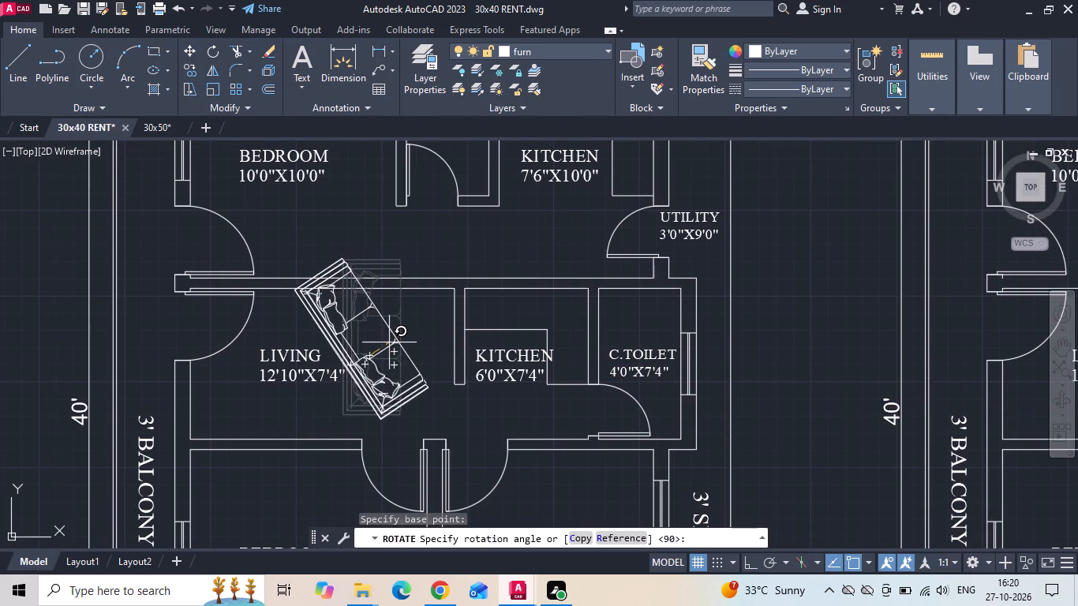
{"action": "left_click", "coordinate": [355, 216]}
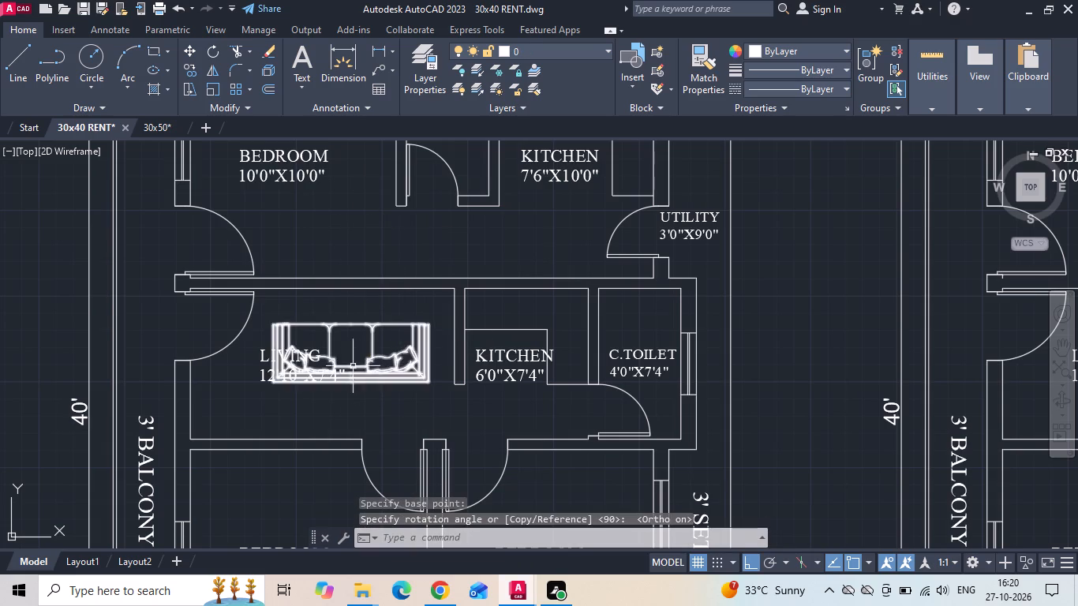
Move the sofa by its back corner into the living room's lower corner at the balcony-side wall.
{"action": "left_click", "coordinate": [355, 382]}
{"action": "right_click", "coordinate": [355, 381]}
{"action": "left_click", "coordinate": [434, 283]}
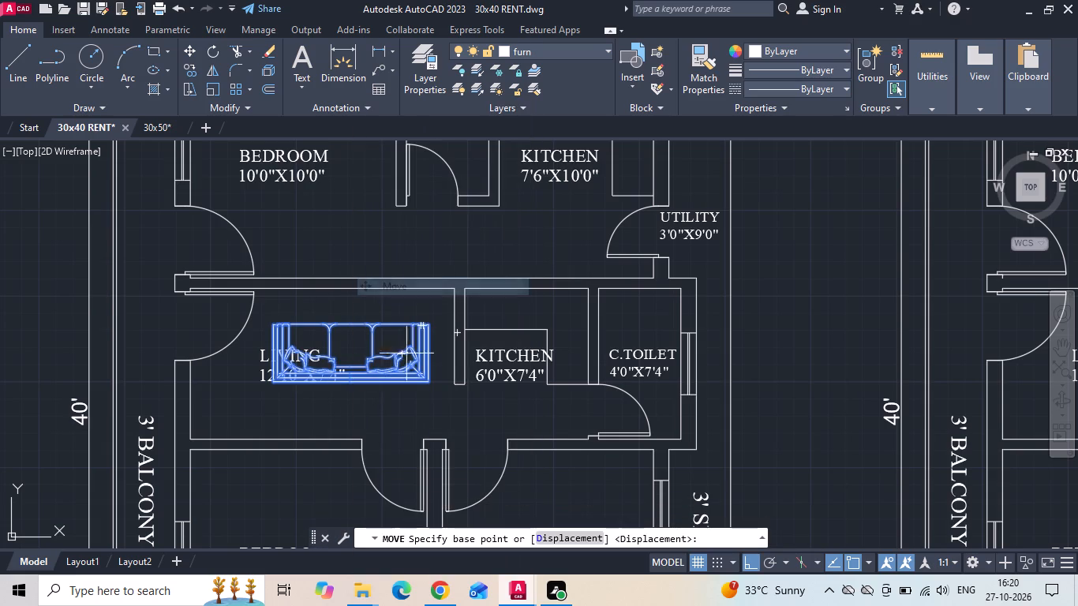
{"action": "left_click", "coordinate": [268, 381]}
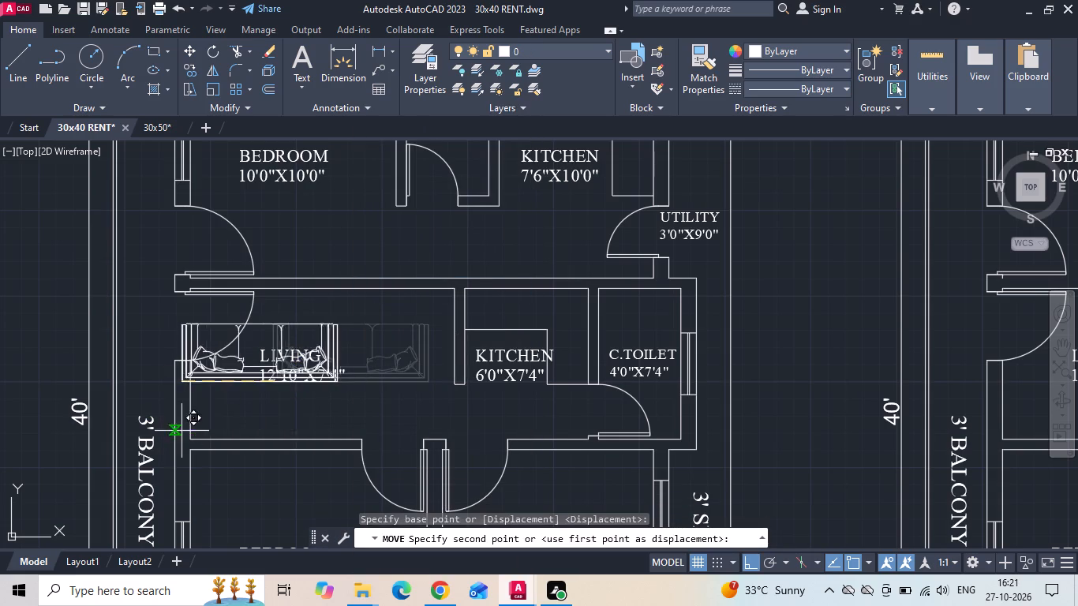
{"action": "left_click", "coordinate": [193, 432]}
Move the LIVING 12'10"X7'4" label up clear of the sofa and about 2' toward the kitchen.
{"action": "middle_click_drag", "start_coordinate": [294, 409], "coordinate": [388, 400]}
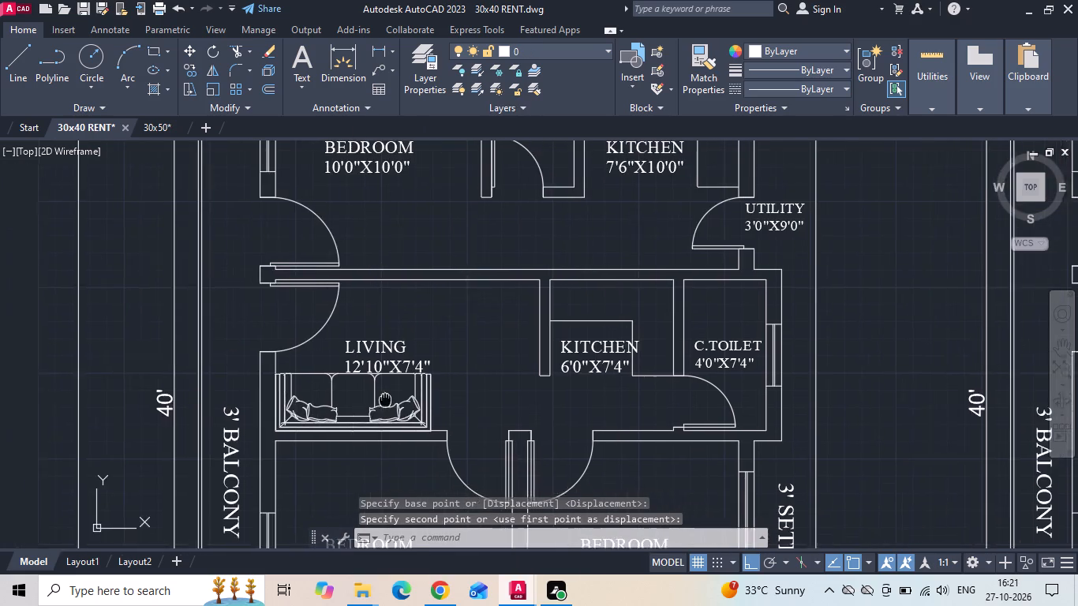
{"action": "middle_click_drag", "start_coordinate": [388, 400], "coordinate": [390, 400]}
{"action": "scroll", "coordinate": [375, 398], "scroll_direction": "up", "scroll_amount": 1}
{"action": "scroll", "coordinate": [421, 393], "scroll_direction": "down", "scroll_amount": 3}
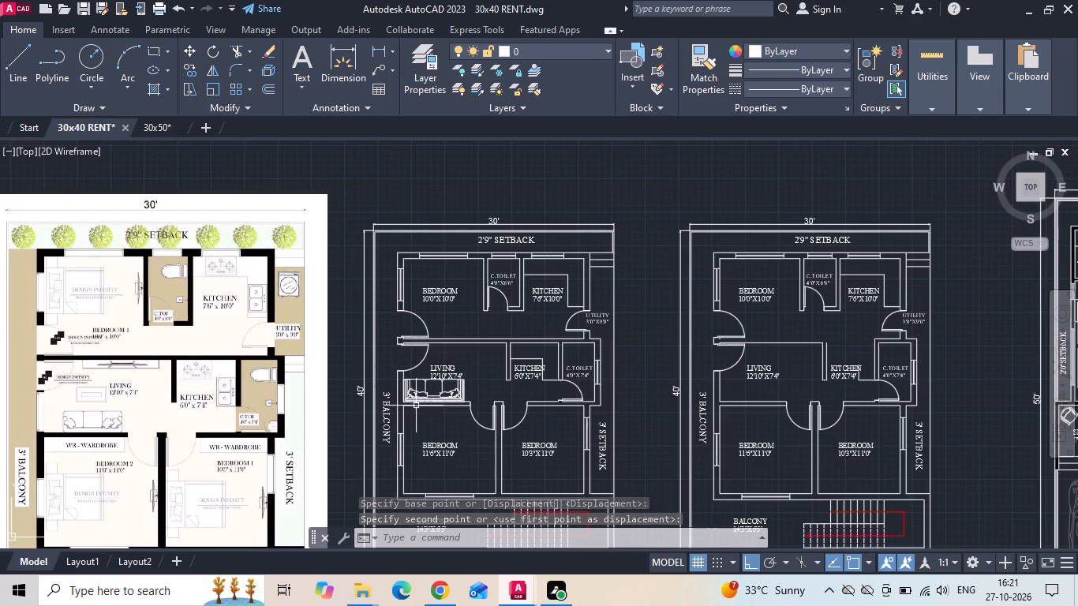
{"action": "scroll", "coordinate": [410, 407], "scroll_direction": "up", "scroll_amount": 3}
{"action": "scroll", "coordinate": [429, 312], "scroll_direction": "down", "scroll_amount": 3}
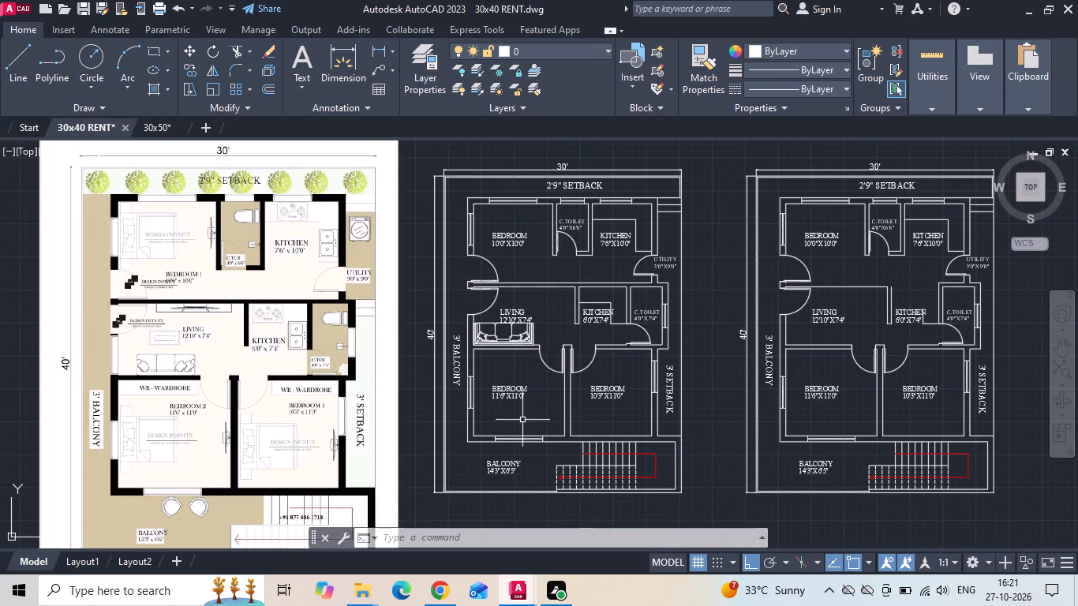
{"action": "scroll", "coordinate": [511, 337], "scroll_direction": "up", "scroll_amount": 3}
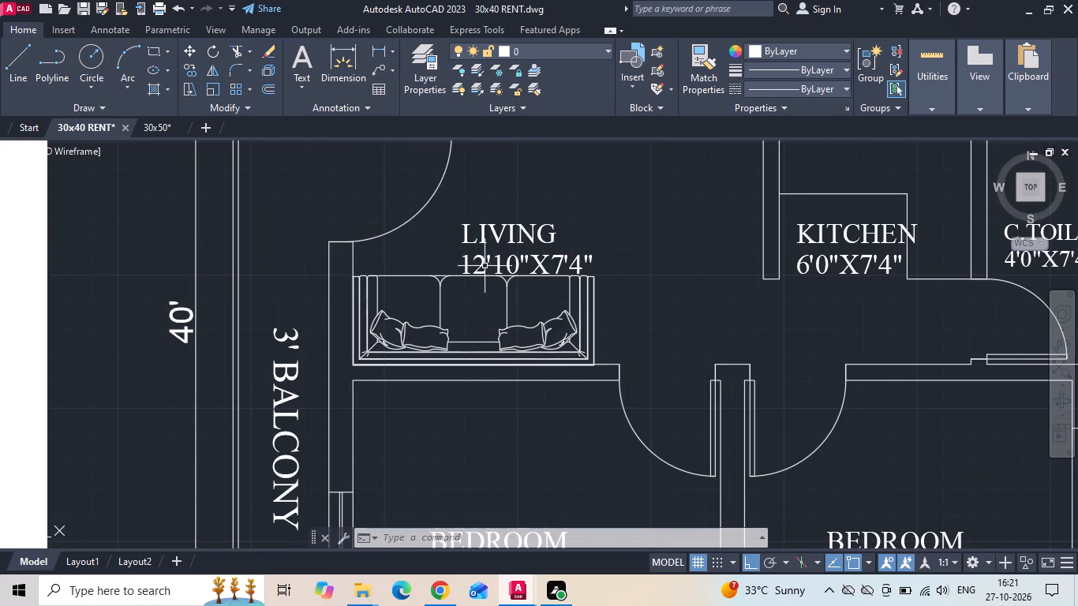
{"action": "left_click", "coordinate": [514, 229]}
{"action": "right_click", "coordinate": [512, 229]}
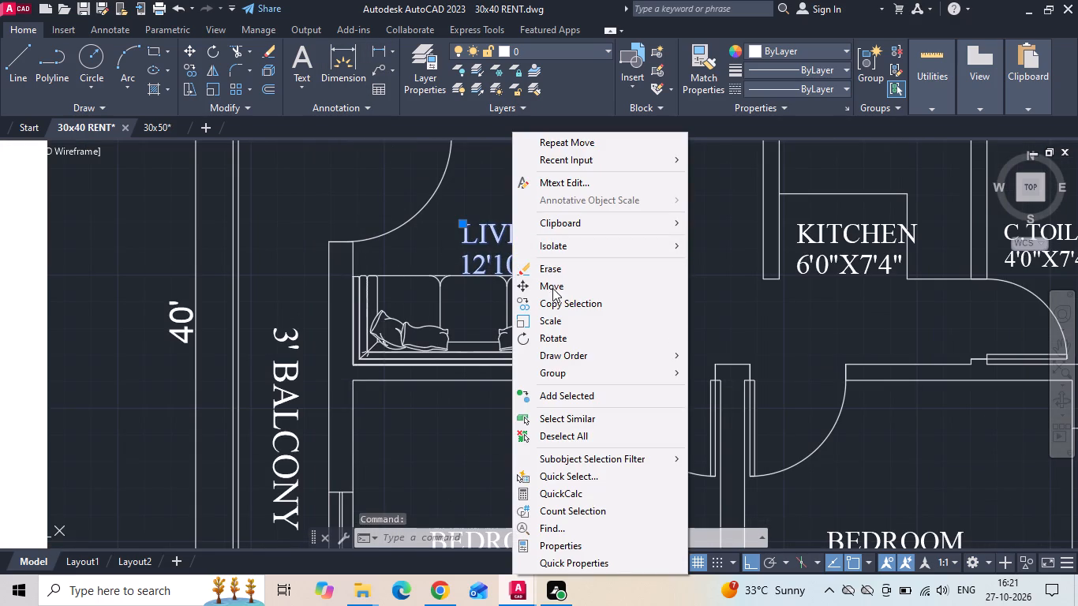
{"action": "left_click", "coordinate": [552, 288]}
{"action": "left_click", "coordinate": [599, 228]}
{"action": "left_click", "coordinate": [600, 189]}
{"action": "left_click", "coordinate": [522, 204]}
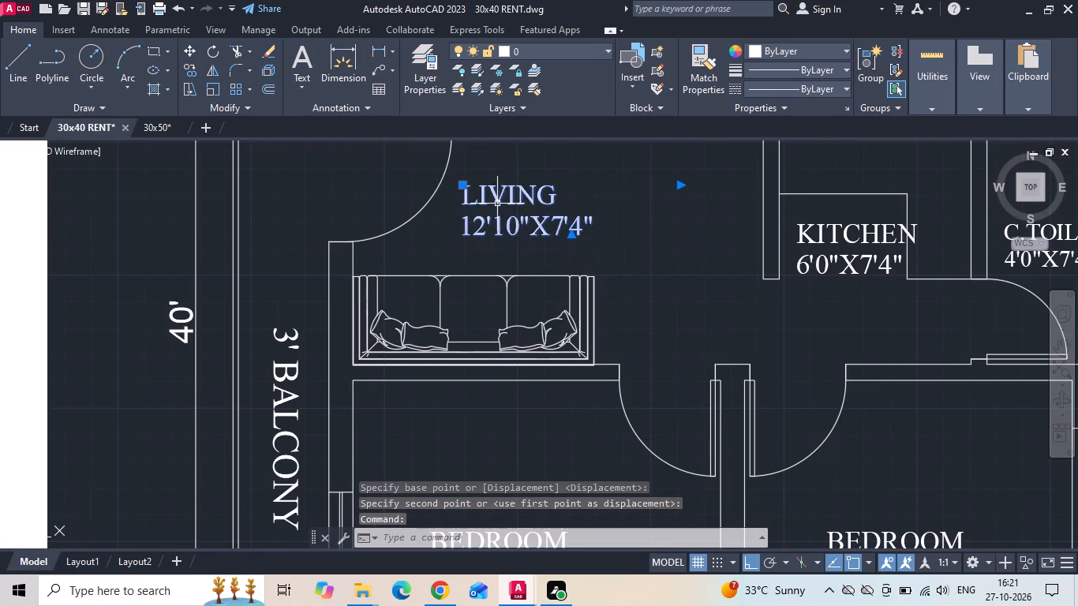
{"action": "right_click", "coordinate": [497, 204]}
{"action": "left_click", "coordinate": [530, 285]}
{"action": "left_click_drag", "start_coordinate": [536, 170], "coordinate": [545, 174]}
{"action": "left_click", "coordinate": [600, 170]}
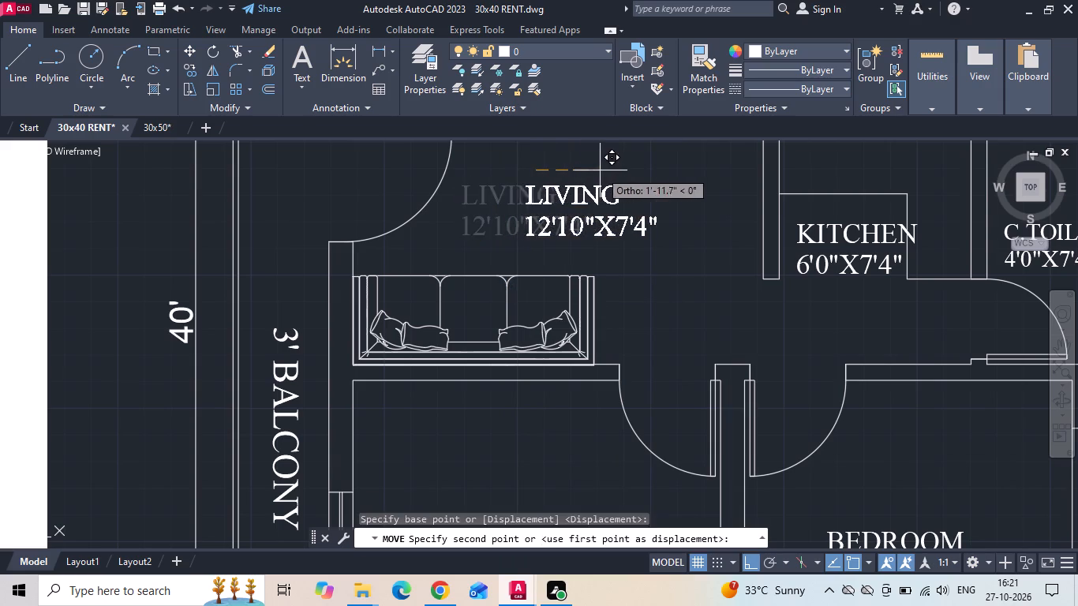
Scale the living room sofa down slightly about the middle of its back edge.
{"action": "left_click", "coordinate": [559, 271]}
{"action": "left_click", "coordinate": [522, 286]}
{"action": "right_click", "coordinate": [522, 286]}
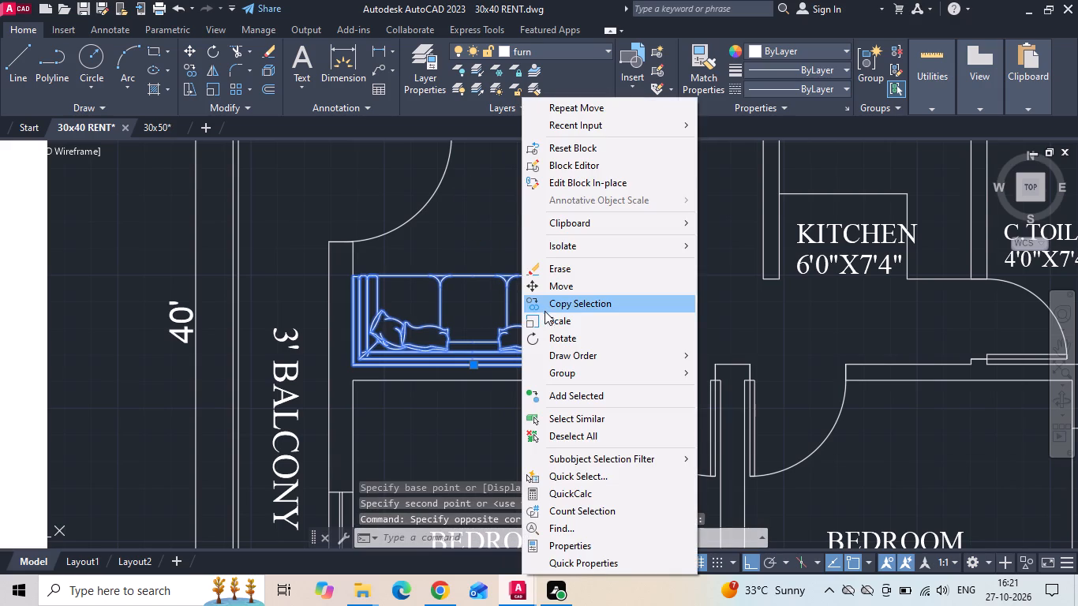
{"action": "left_click", "coordinate": [549, 320]}
{"action": "left_click", "coordinate": [469, 367]}
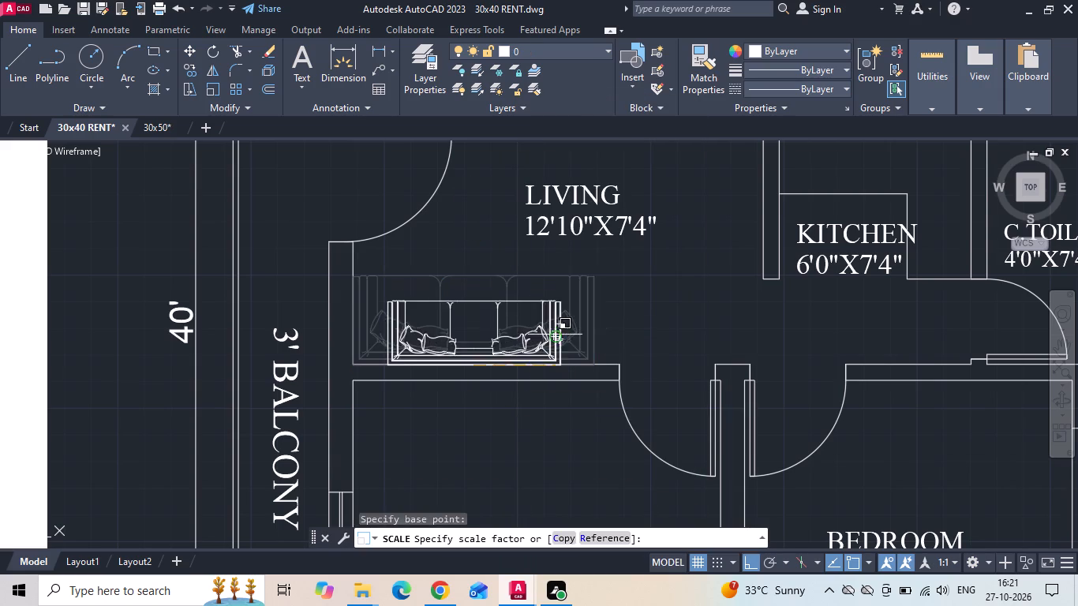
{"action": "left_click", "coordinate": [576, 325]}
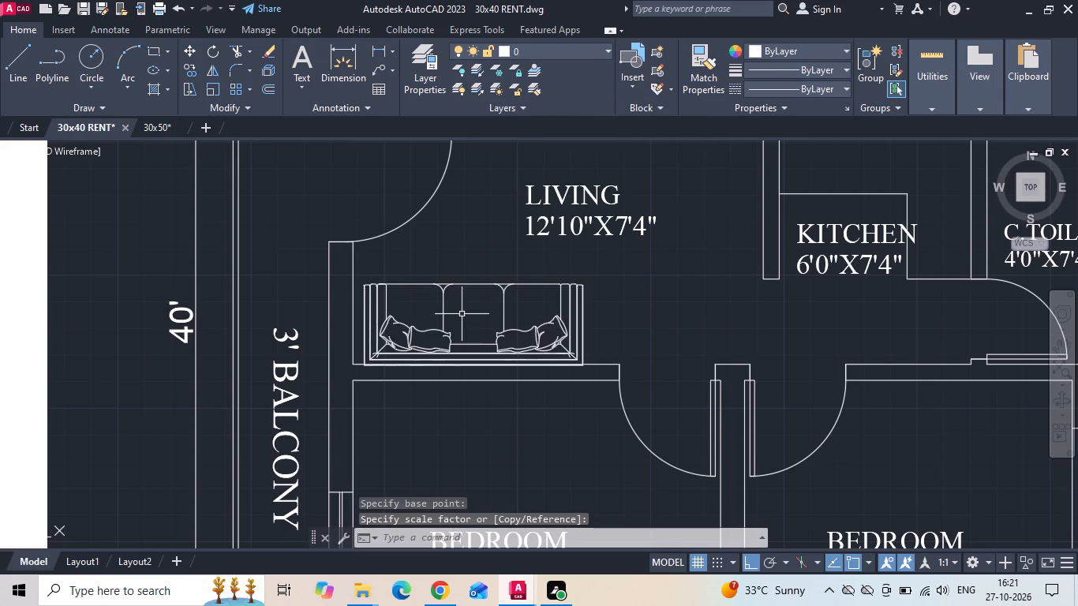
Copy the end line of the living room's balcony-side wall, below the entrance door, 6" downward.
{"action": "middle_click_drag", "start_coordinate": [453, 309], "coordinate": [552, 324]}
{"action": "scroll", "coordinate": [432, 289], "scroll_direction": "up", "scroll_amount": 2}
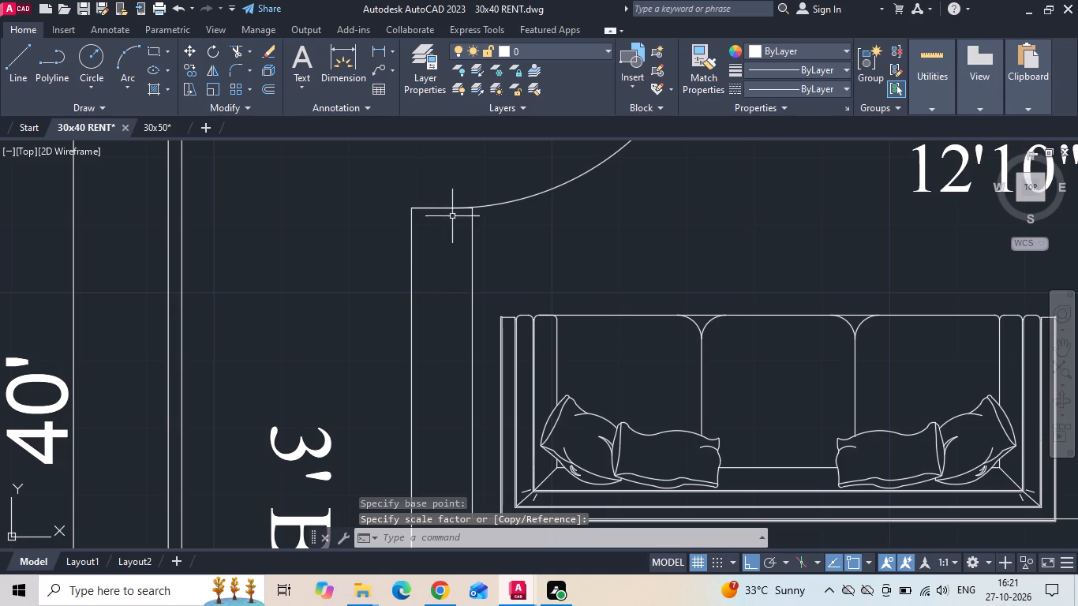
{"action": "left_click_drag", "start_coordinate": [399, 190], "coordinate": [421, 214]}
{"action": "left_click", "coordinate": [522, 249]}
{"action": "right_click", "coordinate": [522, 251]}
{"action": "left_click", "coordinate": [550, 297]}
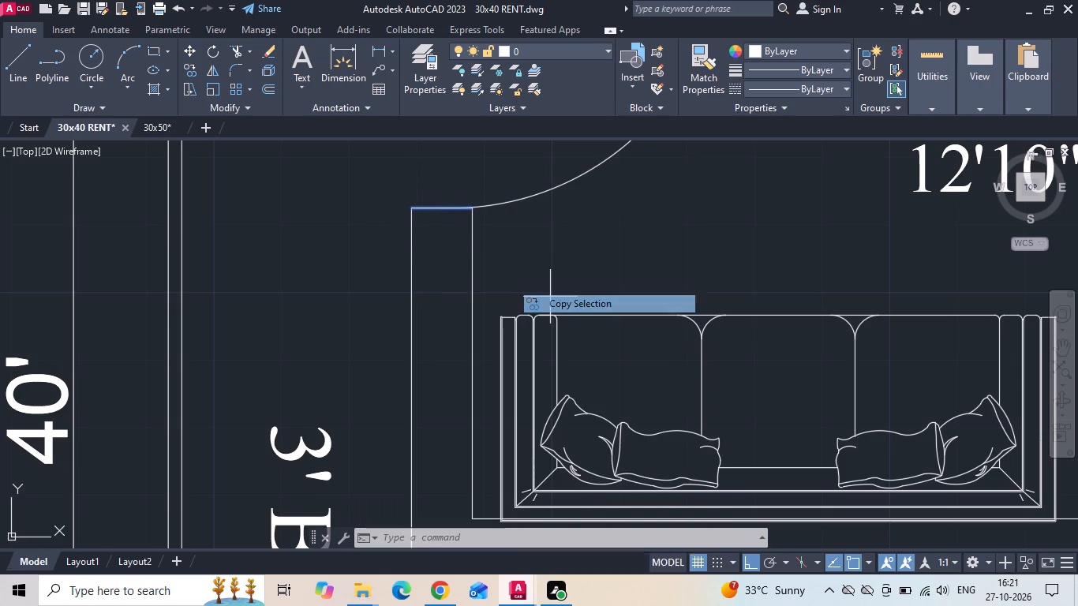
{"action": "left_click_drag", "start_coordinate": [633, 229], "coordinate": [630, 251]}
{"action": "type", "text": "6"}
{"action": "key", "text": "space"}
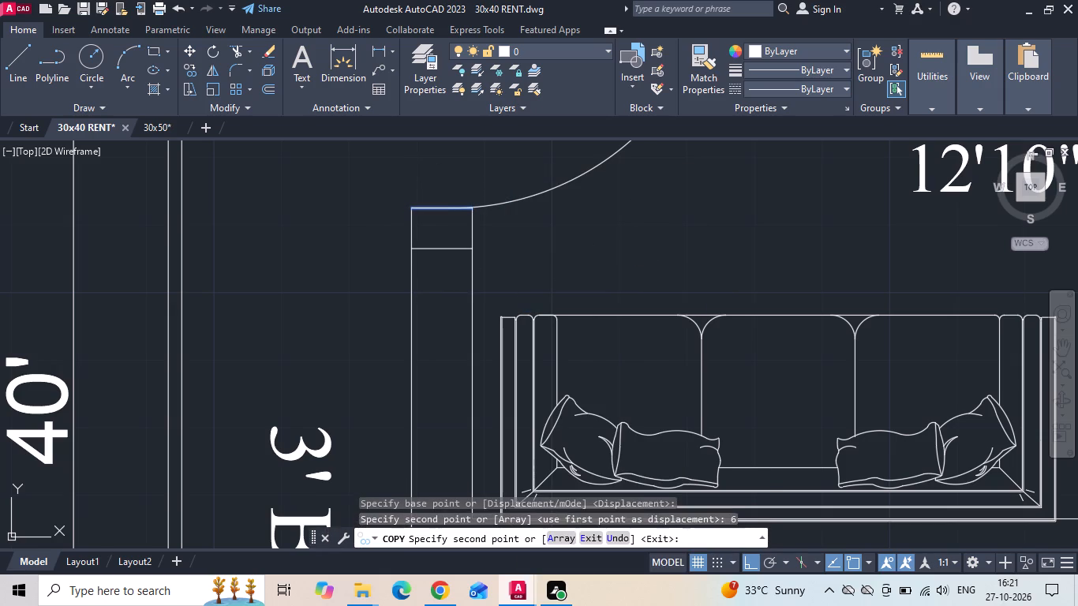
{"action": "key", "text": "Escape"}
Offset the copied wall line 3' downward to mark the living room's window opening.
{"action": "scroll", "coordinate": [527, 226], "scroll_direction": "down", "scroll_amount": 2}
{"action": "type", "text": "O 3'"}
{"action": "key", "text": "Return"}
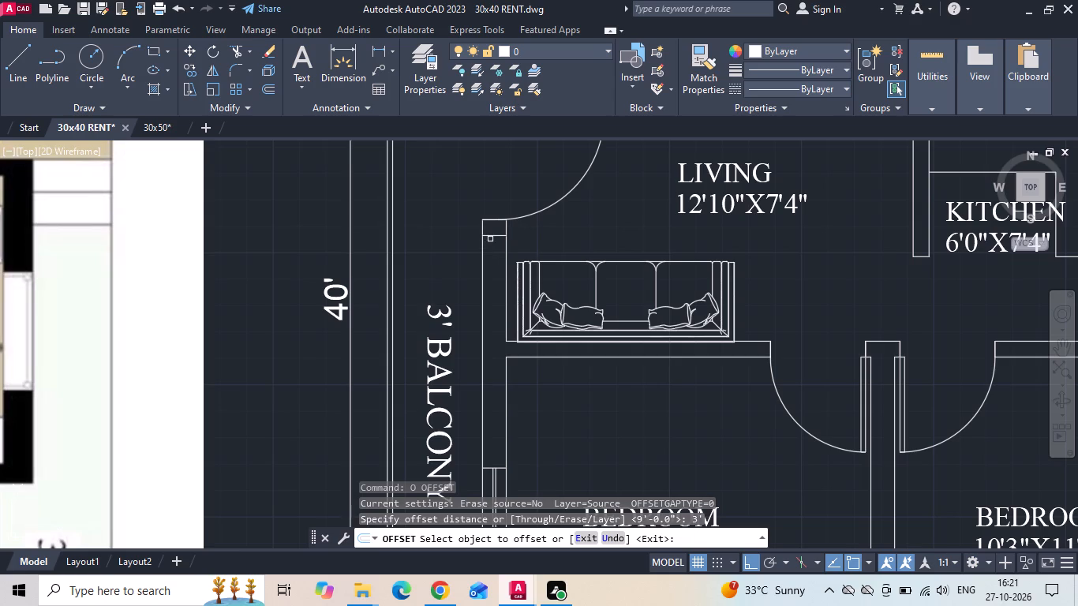
{"action": "left_click", "coordinate": [492, 237]}
{"action": "left_click", "coordinate": [483, 281]}
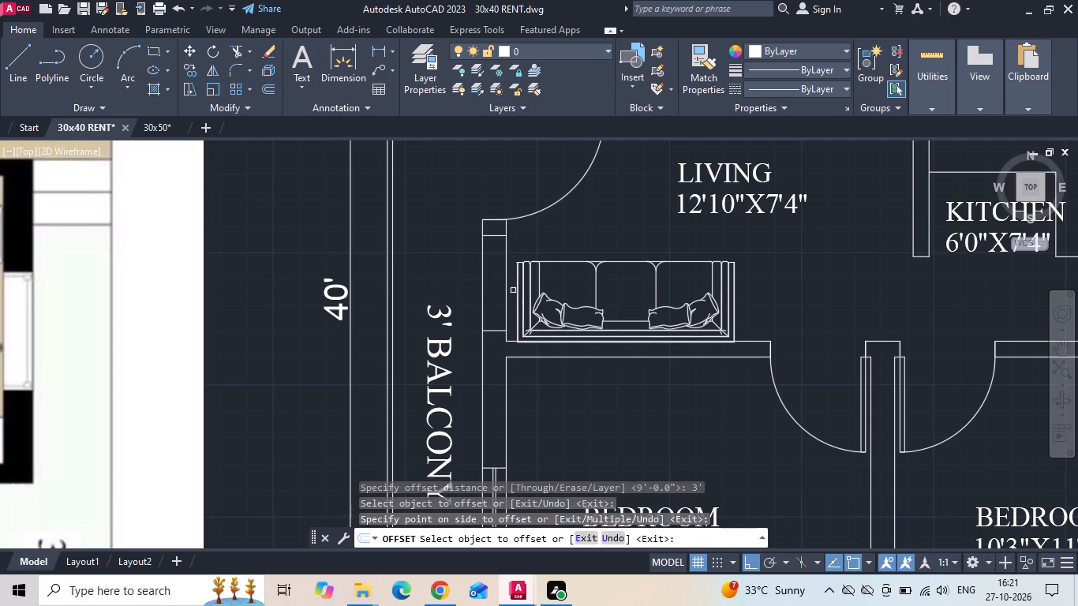
{"action": "key", "text": "Escape"}
Copy the window lines from the 11'6"X11'0" bedroom's balcony-side wall to the top of the living room's window opening.
{"action": "middle_click_drag", "start_coordinate": [497, 360], "coordinate": [477, 284]}
{"action": "left_click", "coordinate": [480, 423]}
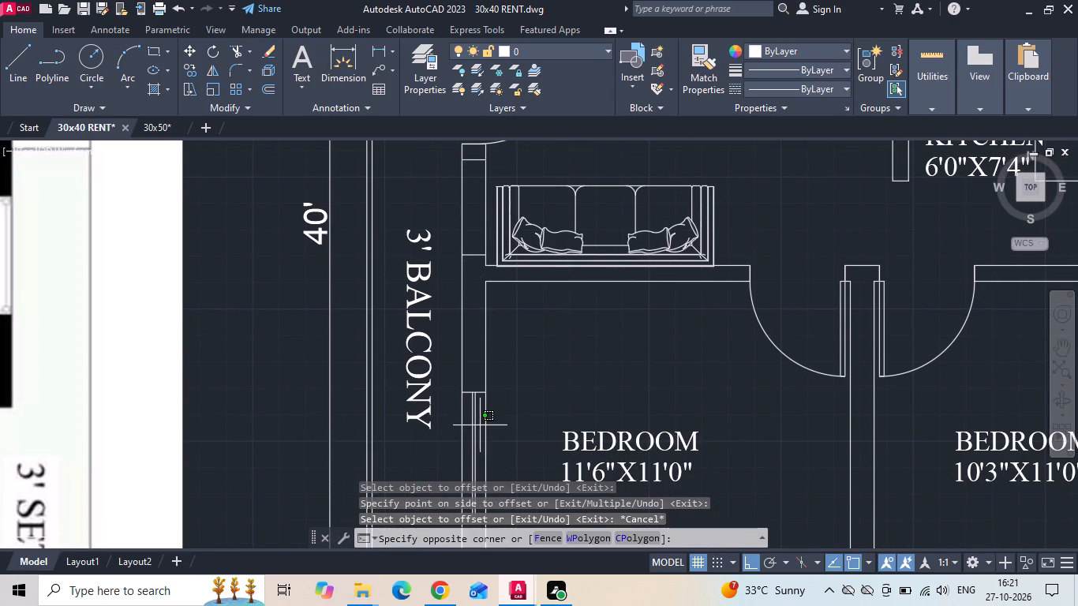
{"action": "left_click", "coordinate": [470, 443]}
{"action": "right_click", "coordinate": [469, 442]}
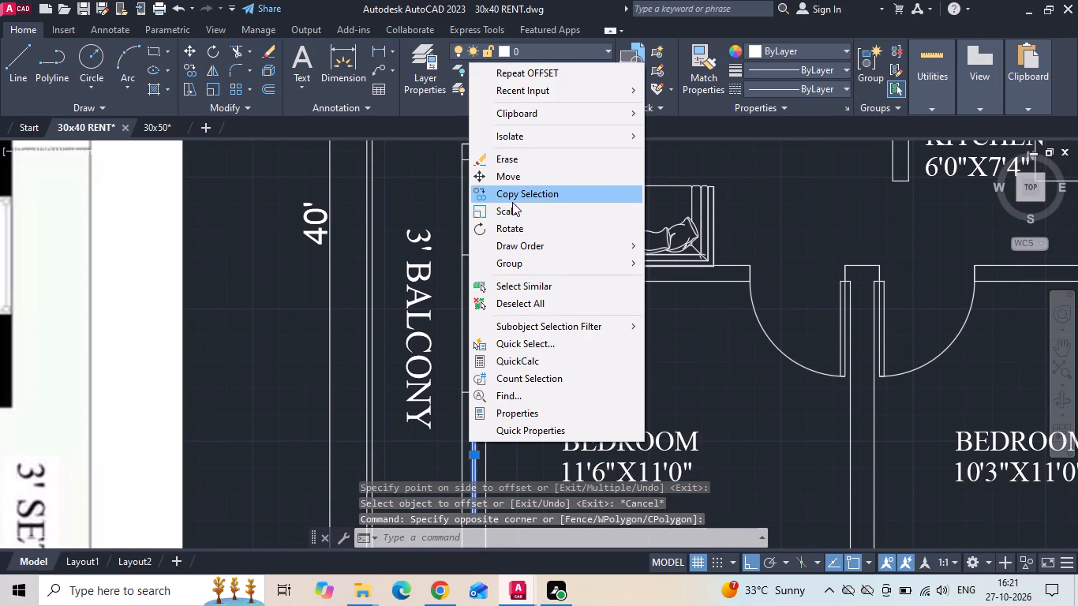
{"action": "left_click", "coordinate": [512, 202]}
{"action": "scroll", "coordinate": [486, 408], "scroll_direction": "up", "scroll_amount": 2}
{"action": "left_click", "coordinate": [481, 373]}
{"action": "scroll", "coordinate": [486, 431], "scroll_direction": "down", "scroll_amount": 2}
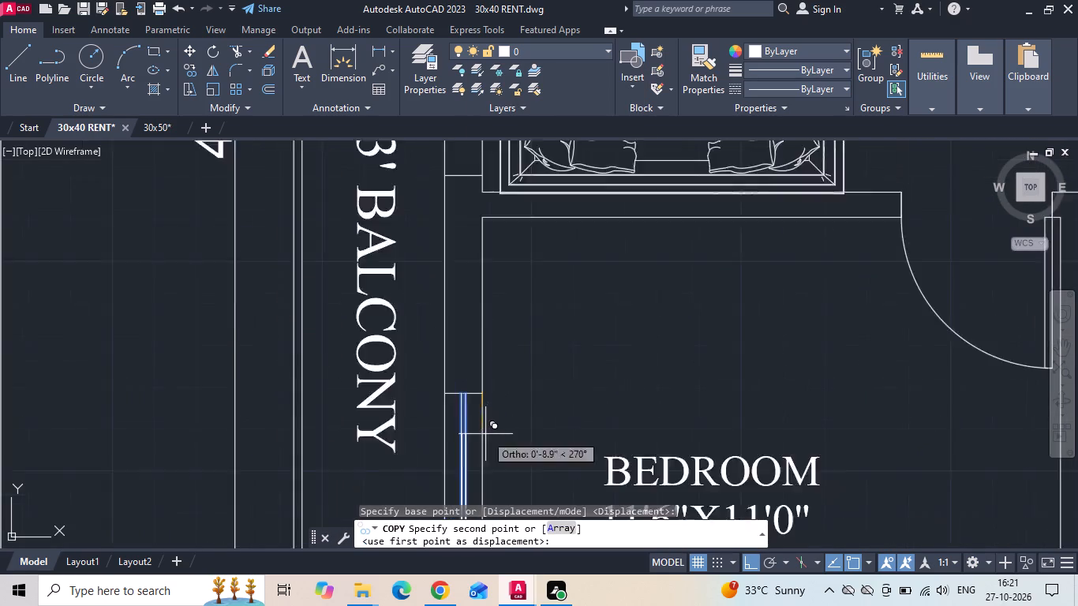
{"action": "scroll", "coordinate": [477, 202], "scroll_direction": "up", "scroll_amount": 1}
{"action": "left_click", "coordinate": [482, 166]}
{"action": "key", "text": "Escape"}
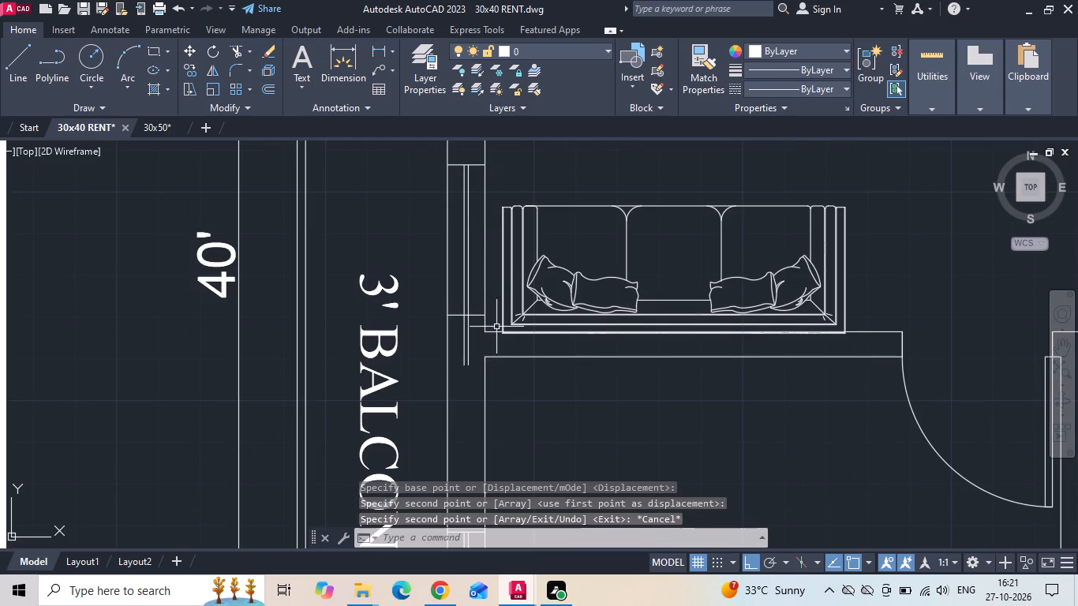
Trim the copied window lines where they extend below the living room's window opening.
{"action": "key", "text": "r"}
{"action": "key", "text": "Escape"}
{"action": "type", "text": "TR"}
{"action": "key", "text": "space"}
{"action": "key", "text": "space"}
{"action": "left_click", "coordinate": [472, 356]}
{"action": "left_click", "coordinate": [455, 327]}
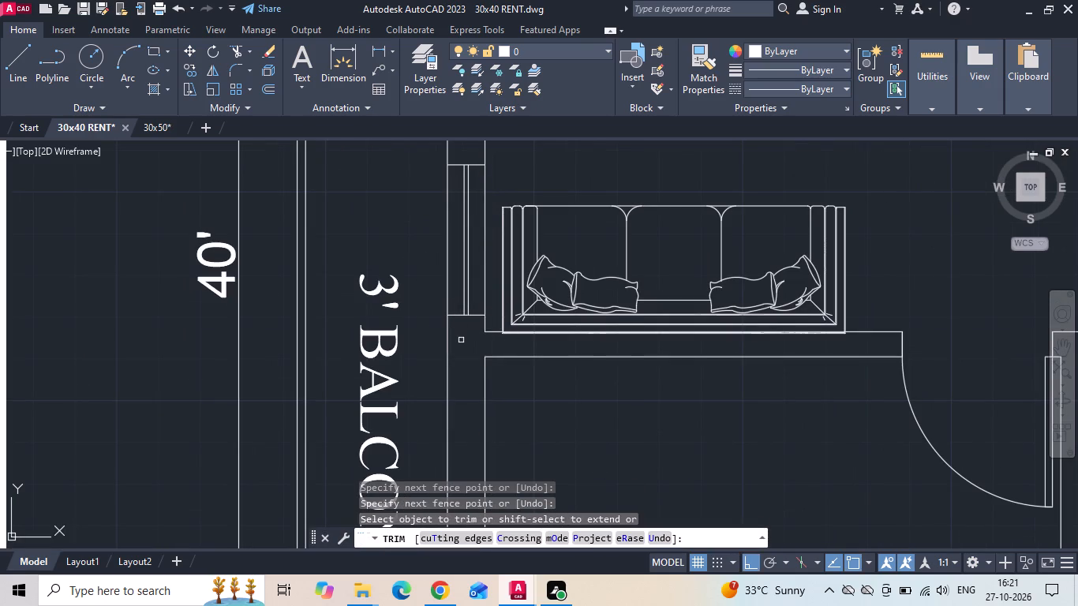
{"action": "scroll", "coordinate": [469, 347], "scroll_direction": "down", "scroll_amount": 2}
{"action": "key", "text": "Escape"}
Move the living room sofa up so its back edge sits on the wall line shared with the 11'6"X11'0" bedroom.
{"action": "scroll", "coordinate": [549, 290], "scroll_direction": "up", "scroll_amount": 2}
{"action": "left_click", "coordinate": [452, 333]}
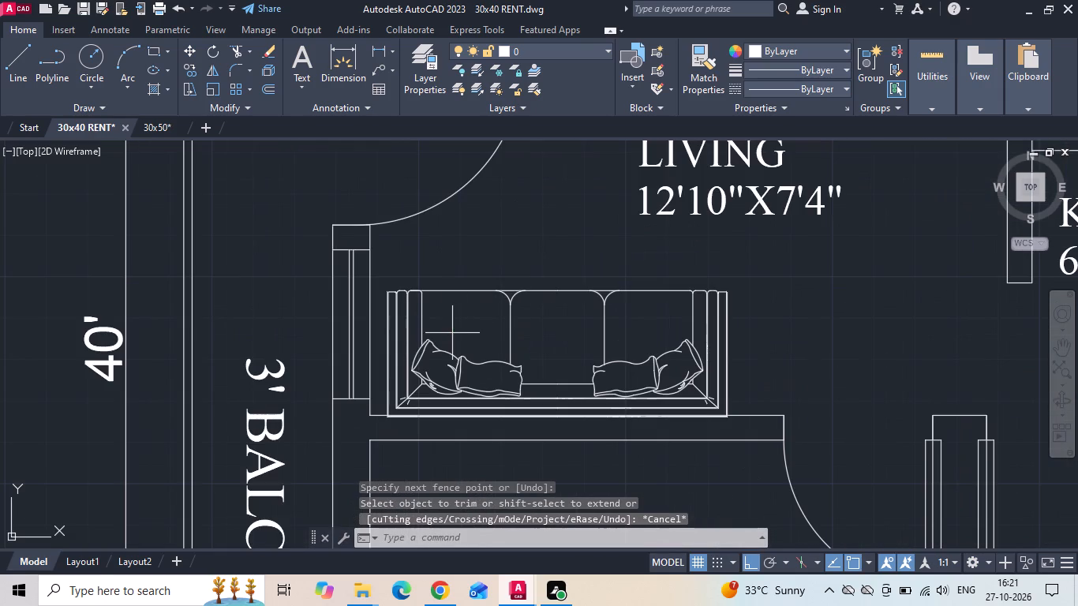
{"action": "left_click", "coordinate": [434, 280]}
{"action": "right_click", "coordinate": [434, 280]}
{"action": "left_click", "coordinate": [467, 284]}
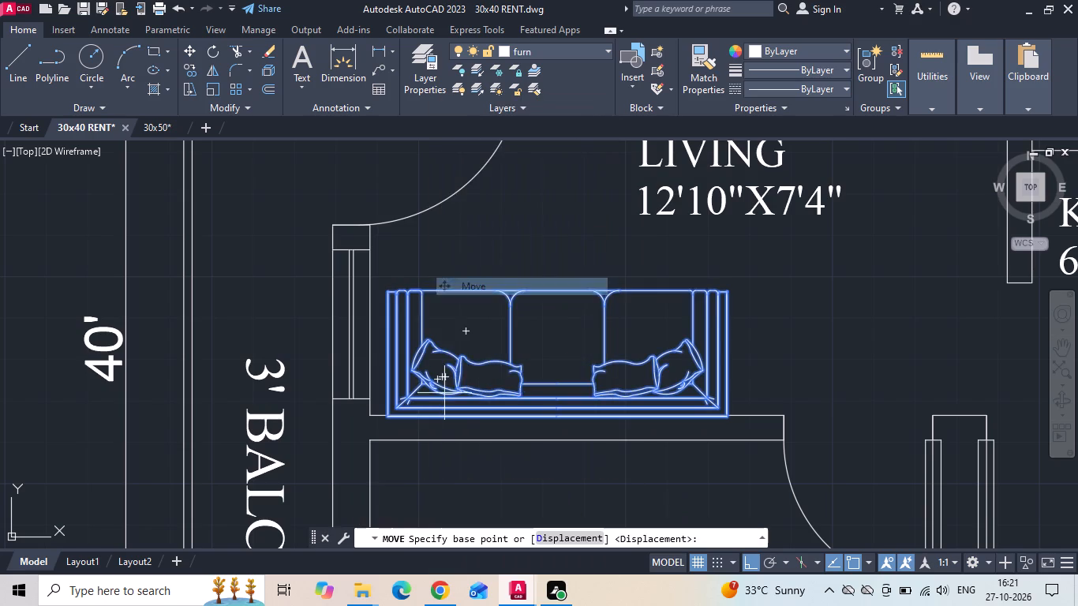
{"action": "scroll", "coordinate": [414, 433], "scroll_direction": "up", "scroll_amount": 3}
{"action": "scroll", "coordinate": [327, 372], "scroll_direction": "up", "scroll_amount": 2}
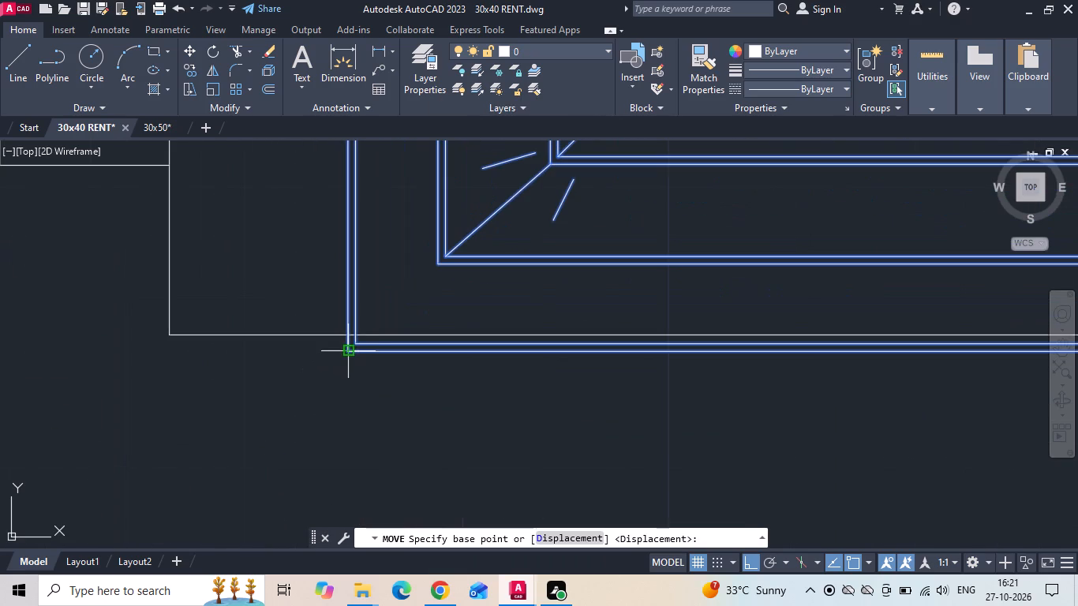
{"action": "left_click", "coordinate": [353, 354]}
{"action": "left_click", "coordinate": [350, 335]}
{"action": "scroll", "coordinate": [338, 389], "scroll_direction": "down", "scroll_amount": 7}
{"action": "scroll", "coordinate": [530, 357], "scroll_direction": "down", "scroll_amount": 2}
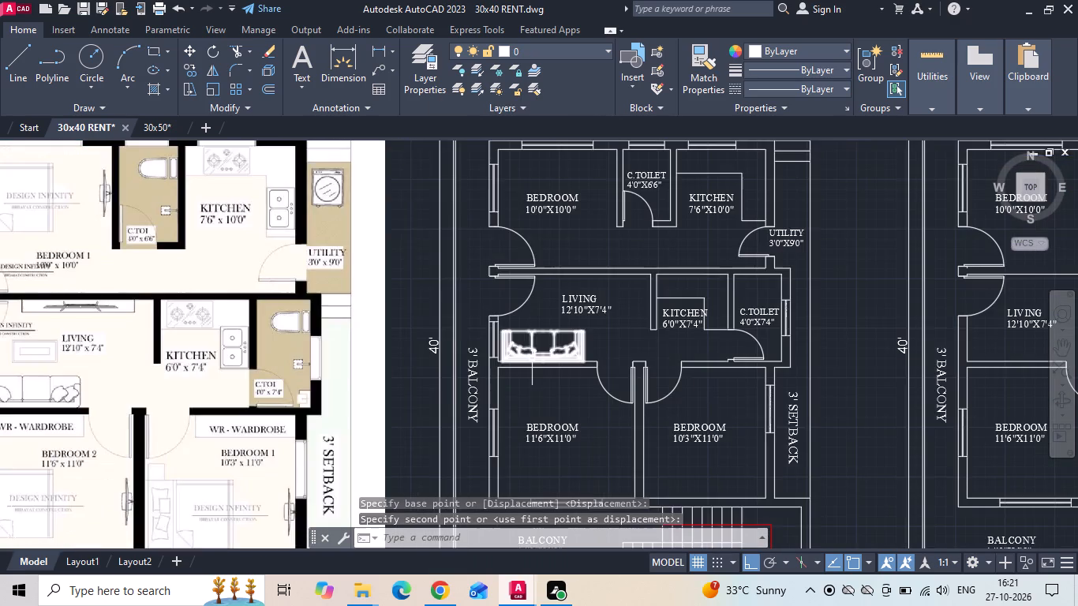
Copy the double bed with side tables from the 30x50 first floor plan's 3' balcony-side bedroom into the 11'6"X11'0" bedroom.
{"action": "scroll", "coordinate": [532, 358], "scroll_direction": "down", "scroll_amount": 1}
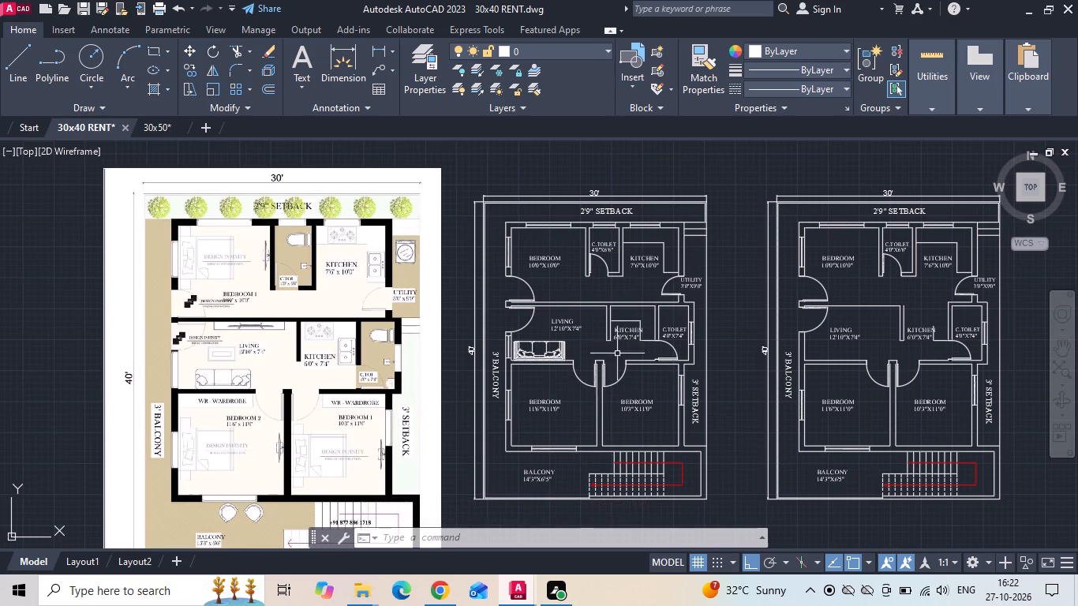
{"action": "scroll", "coordinate": [658, 335], "scroll_direction": "up", "scroll_amount": 2}
{"action": "scroll", "coordinate": [659, 334], "scroll_direction": "down", "scroll_amount": 2}
{"action": "scroll", "coordinate": [444, 372], "scroll_direction": "up", "scroll_amount": 2}
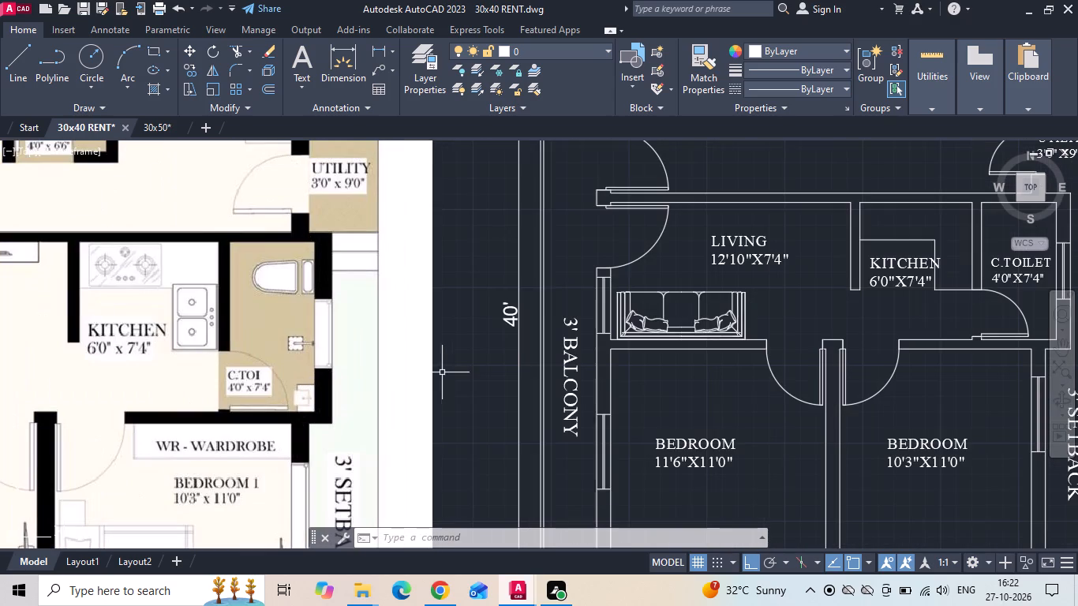
{"action": "scroll", "coordinate": [335, 358], "scroll_direction": "down", "scroll_amount": 2}
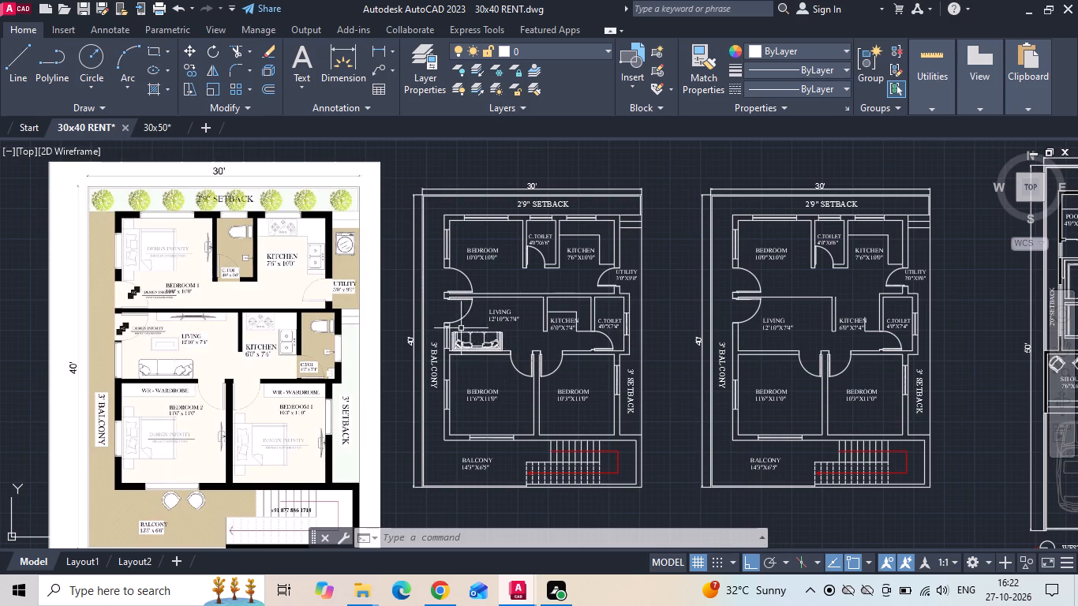
{"action": "scroll", "coordinate": [307, 306], "scroll_direction": "down", "scroll_amount": 1}
{"action": "middle_click_drag", "start_coordinate": [772, 318], "coordinate": [435, 318]}
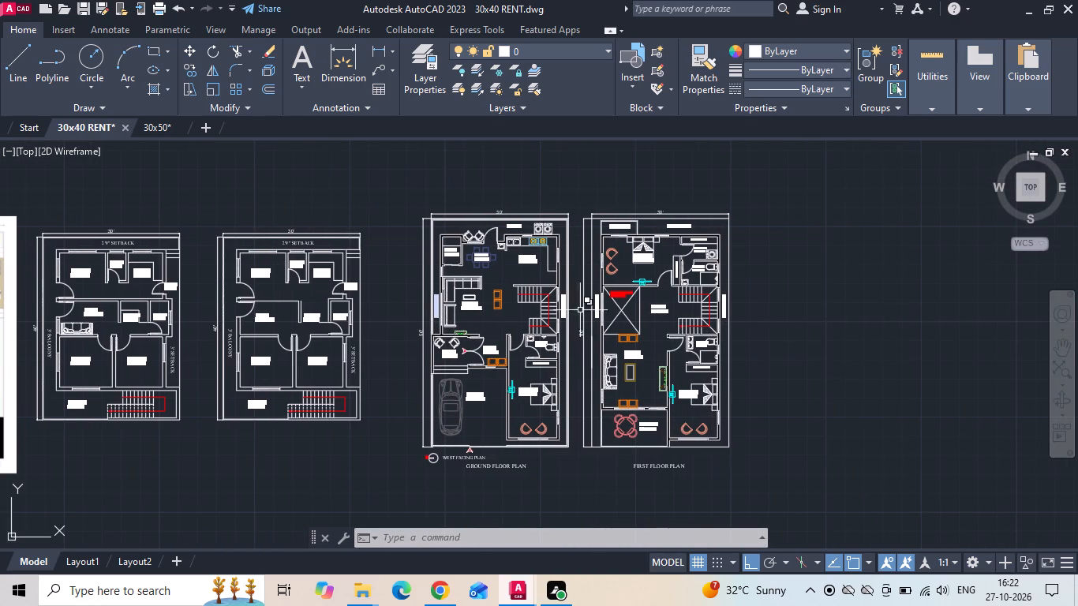
{"action": "scroll", "coordinate": [611, 221], "scroll_direction": "up", "scroll_amount": 2}
{"action": "left_click", "coordinate": [702, 286]}
{"action": "right_click", "coordinate": [700, 285]}
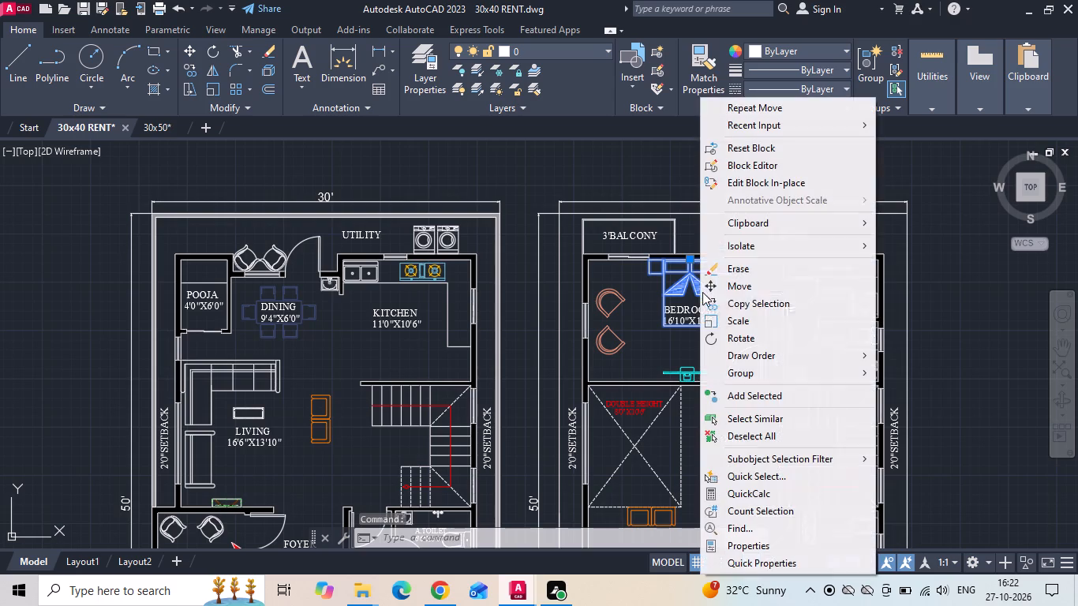
{"action": "left_click", "coordinate": [737, 299]}
{"action": "left_click_drag", "start_coordinate": [674, 297], "coordinate": [665, 298]}
{"action": "scroll", "coordinate": [778, 306], "scroll_direction": "down", "scroll_amount": 3}
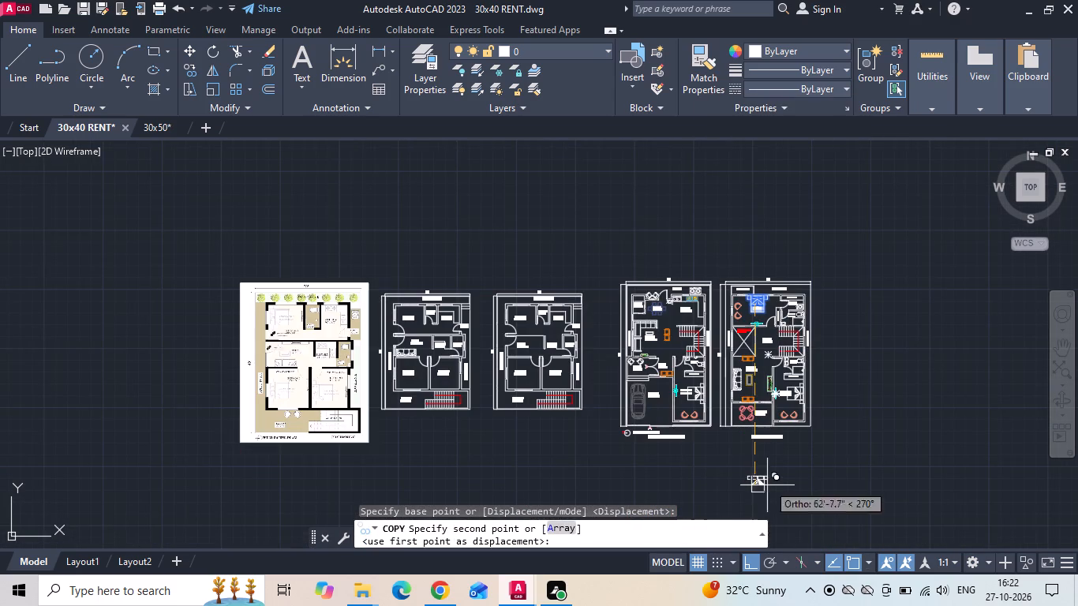
{"action": "left_click", "coordinate": [753, 557]}
{"action": "scroll", "coordinate": [411, 419], "scroll_direction": "up", "scroll_amount": 1}
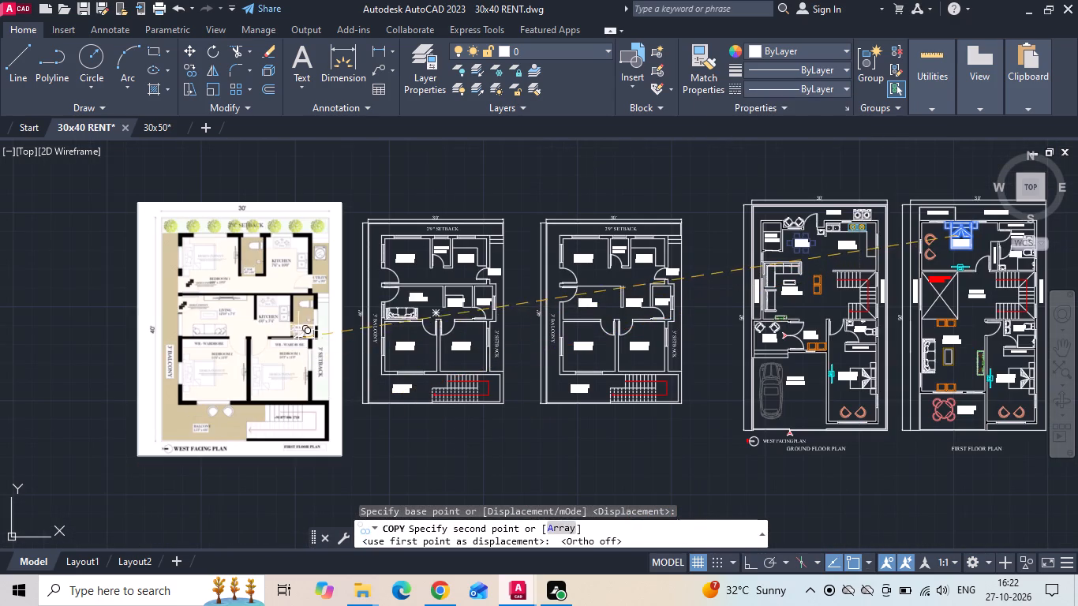
{"action": "scroll", "coordinate": [561, 364], "scroll_direction": "up", "scroll_amount": 3}
{"action": "scroll", "coordinate": [666, 349], "scroll_direction": "down", "scroll_amount": 2}
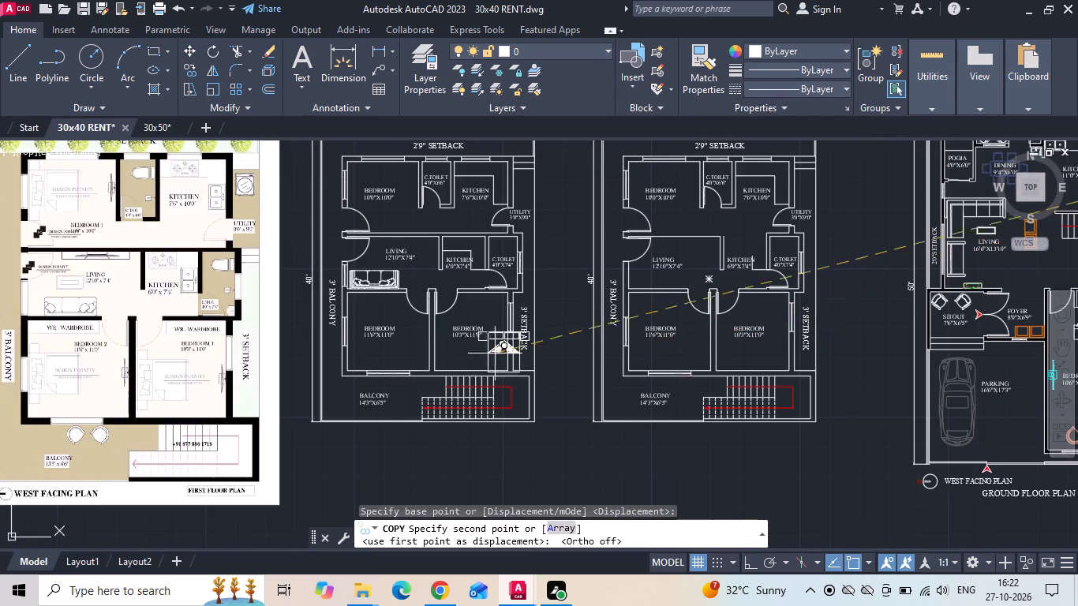
{"action": "scroll", "coordinate": [380, 323], "scroll_direction": "up", "scroll_amount": 4}
{"action": "left_click", "coordinate": [308, 351]}
{"action": "key", "text": "Escape"}
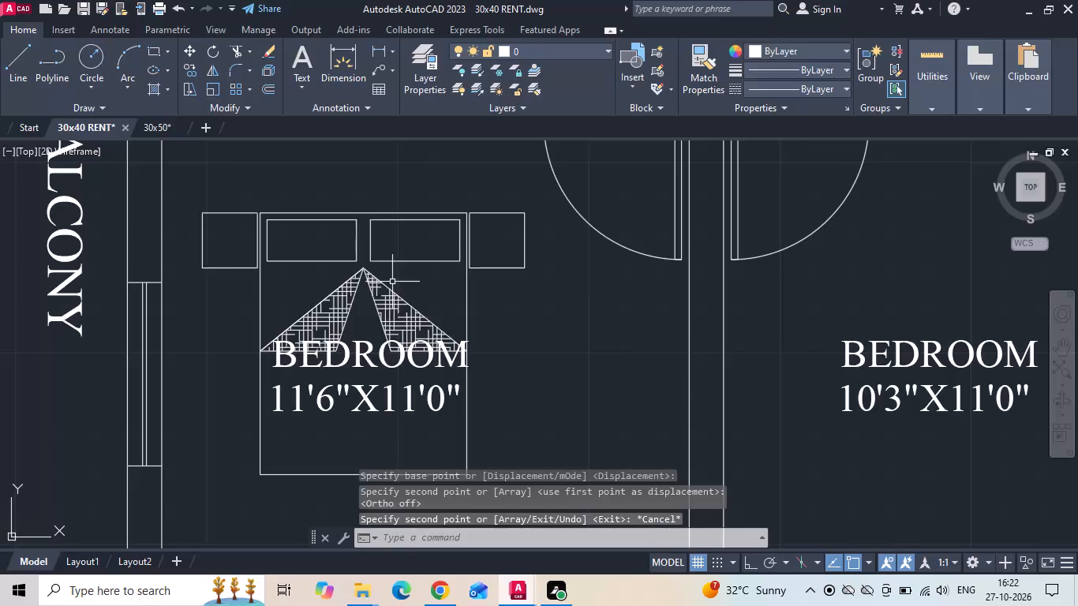
Rotate the copied bed 90° counterclockwise so its headboard faces the balcony-side wall.
{"action": "left_click", "coordinate": [392, 282]}
{"action": "left_click", "coordinate": [347, 230]}
{"action": "right_click", "coordinate": [340, 230]}
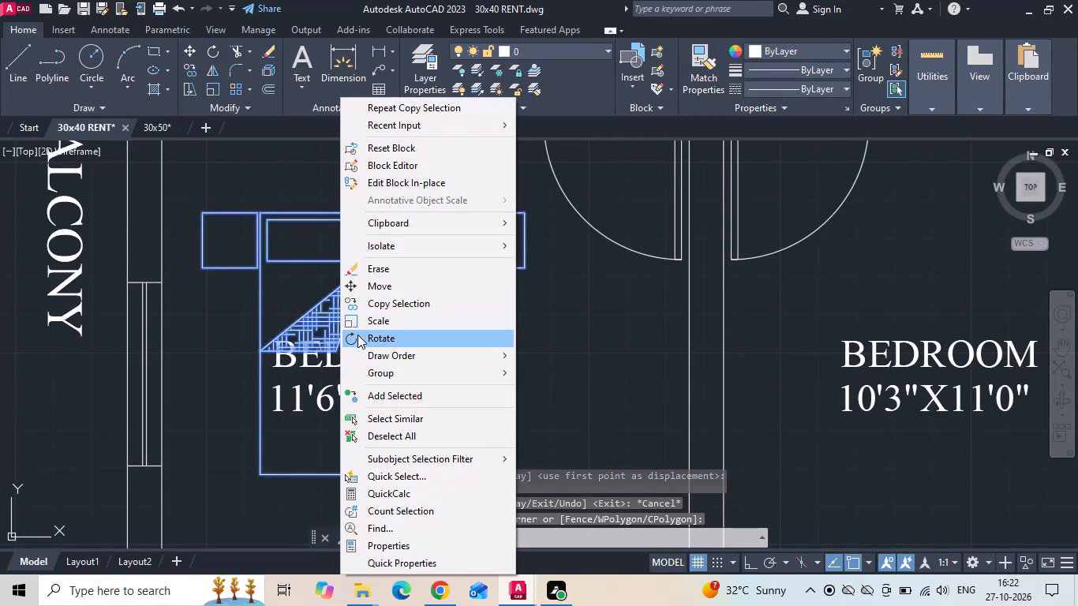
{"action": "left_click", "coordinate": [357, 335]}
{"action": "key", "text": "F8"}
{"action": "left_click", "coordinate": [360, 253]}
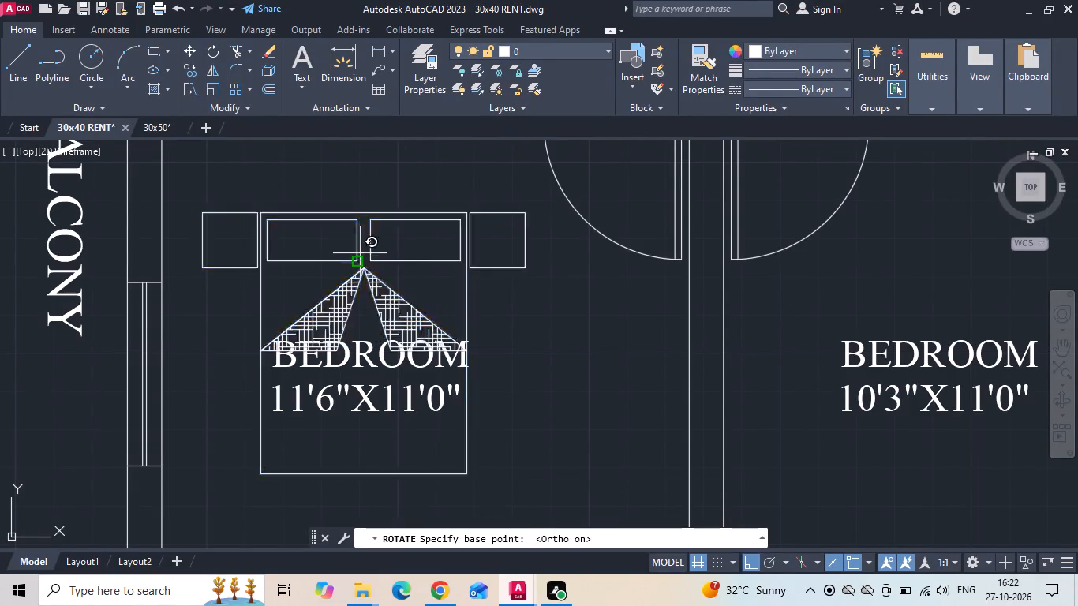
{"action": "middle_click_drag", "start_coordinate": [321, 276], "coordinate": [325, 424]}
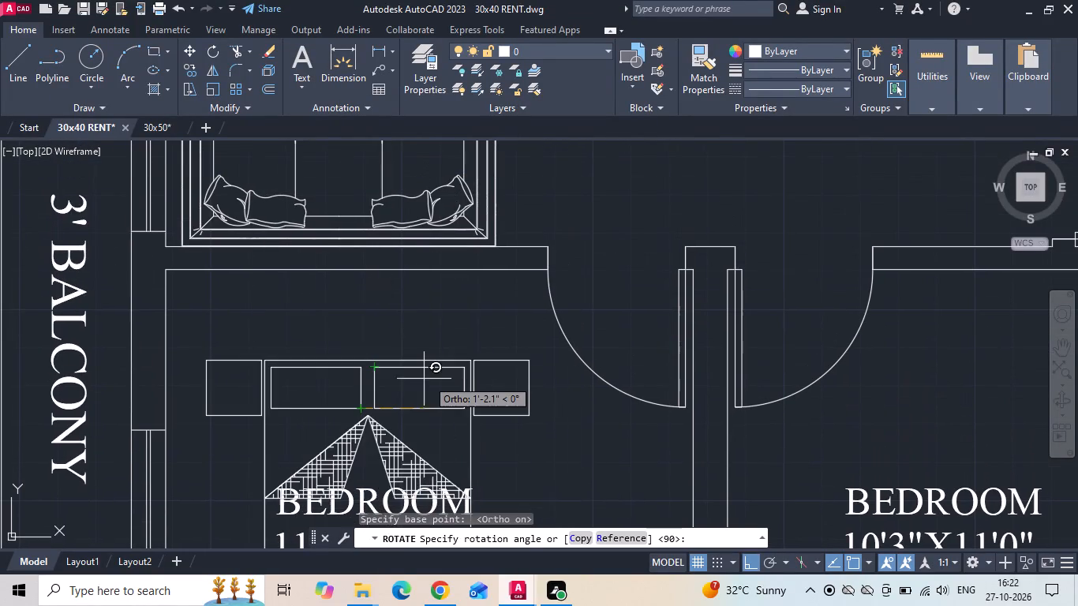
{"action": "left_click", "coordinate": [401, 316]}
Move the rotated bed by its headboard midpoint to the middle of the 11'6"X11'0" bedroom's balcony-side wall.
{"action": "left_click", "coordinate": [402, 300]}
{"action": "right_click", "coordinate": [402, 300]}
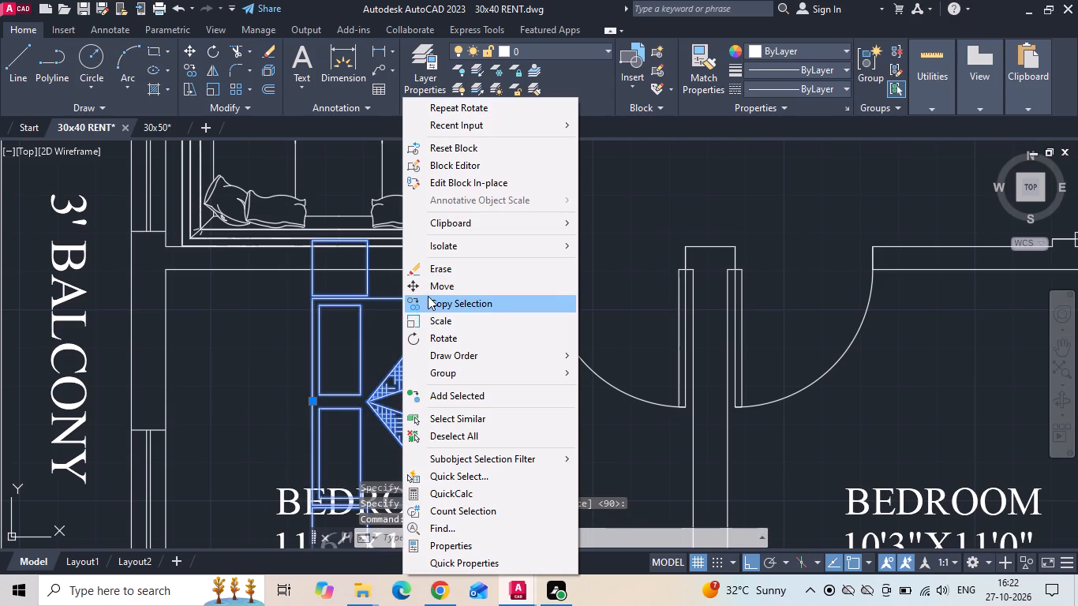
{"action": "left_click", "coordinate": [429, 287]}
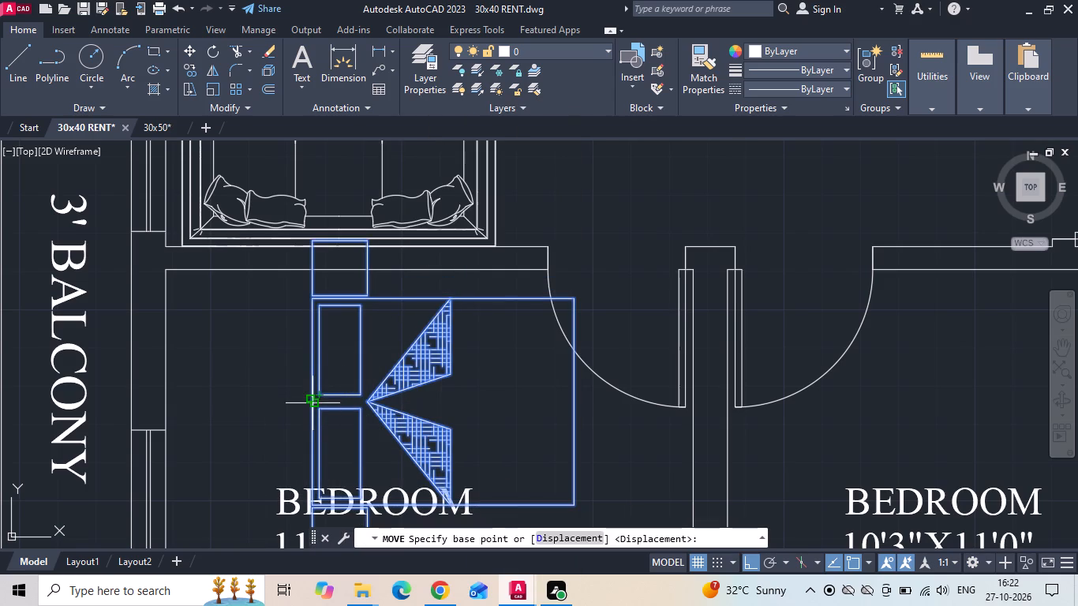
{"action": "left_click", "coordinate": [311, 400]}
{"action": "scroll", "coordinate": [466, 349], "scroll_direction": "down", "scroll_amount": 6}
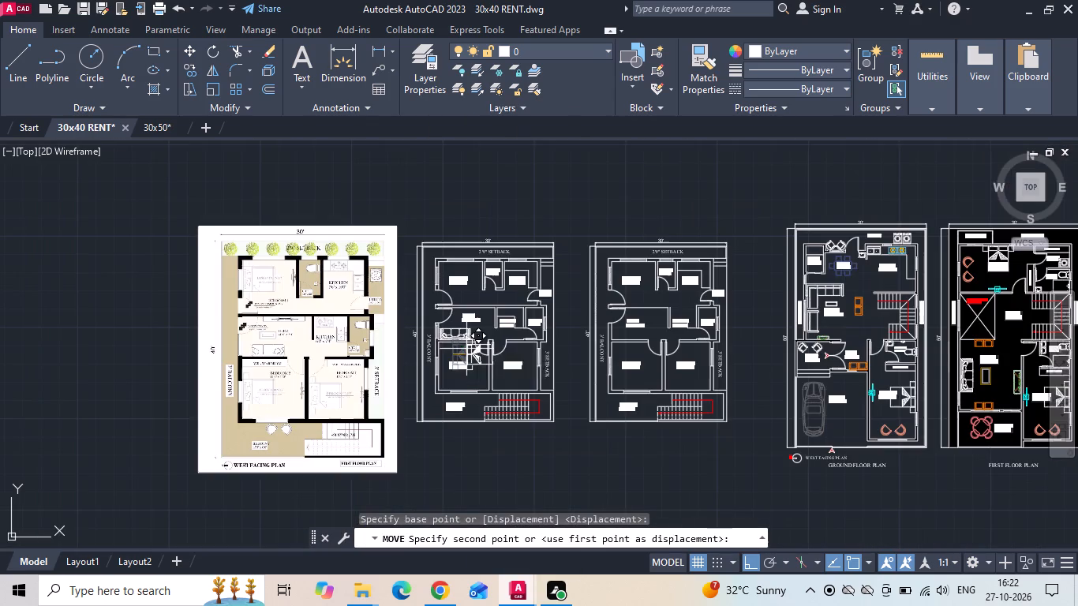
{"action": "scroll", "coordinate": [429, 368], "scroll_direction": "up", "scroll_amount": 3}
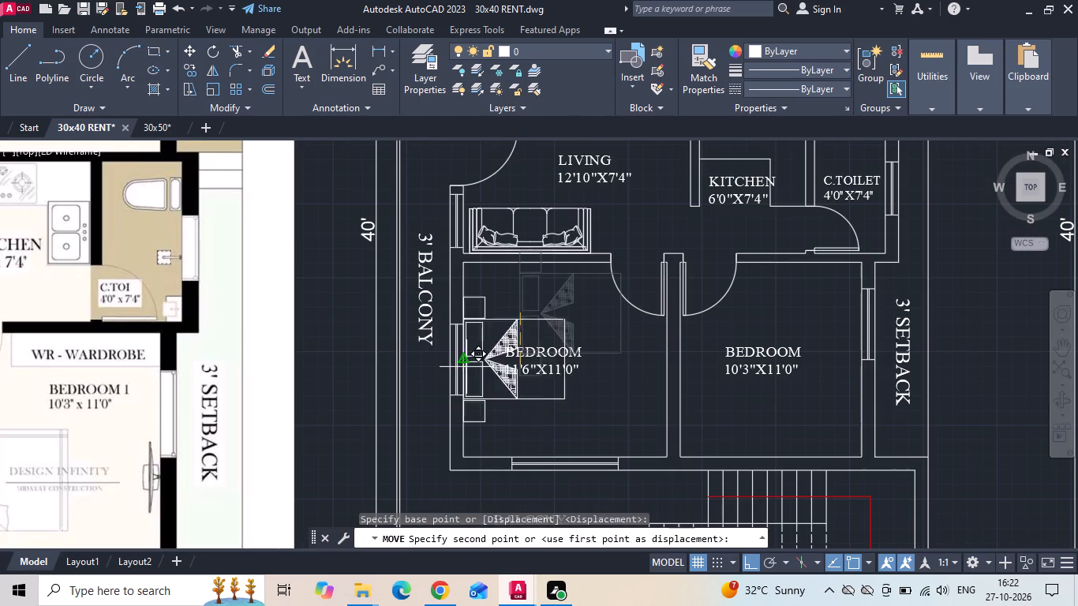
{"action": "left_click", "coordinate": [466, 367]}
Move the BEDROOM 11'6"X11'0" label horizontally off the bed, to start at the bed's foot edge.
{"action": "left_click", "coordinate": [548, 361]}
{"action": "right_click", "coordinate": [548, 361]}
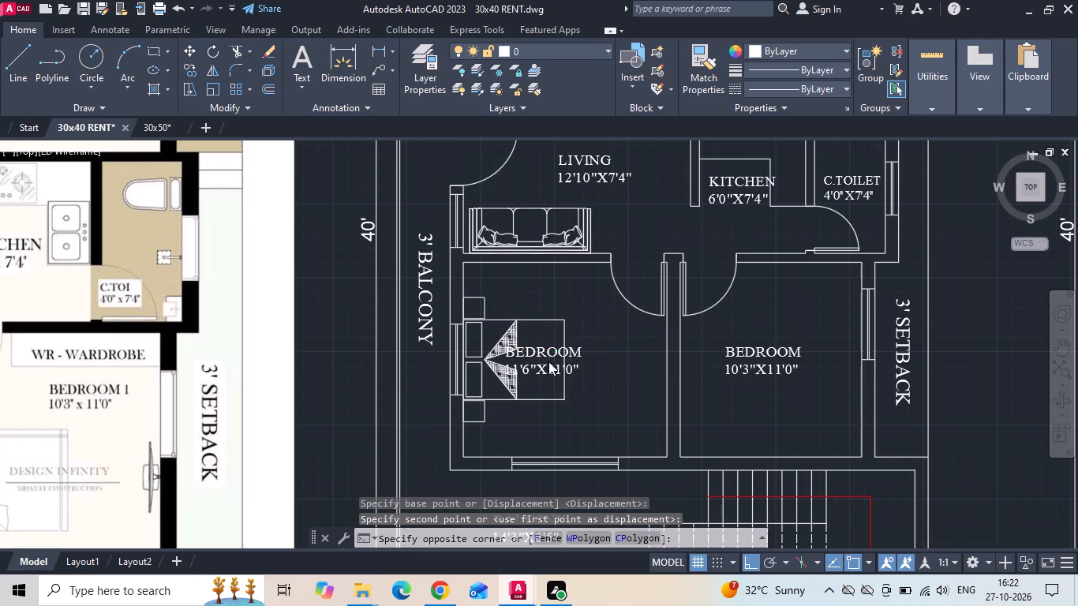
{"action": "left_click", "coordinate": [526, 353]}
{"action": "right_click", "coordinate": [526, 353]}
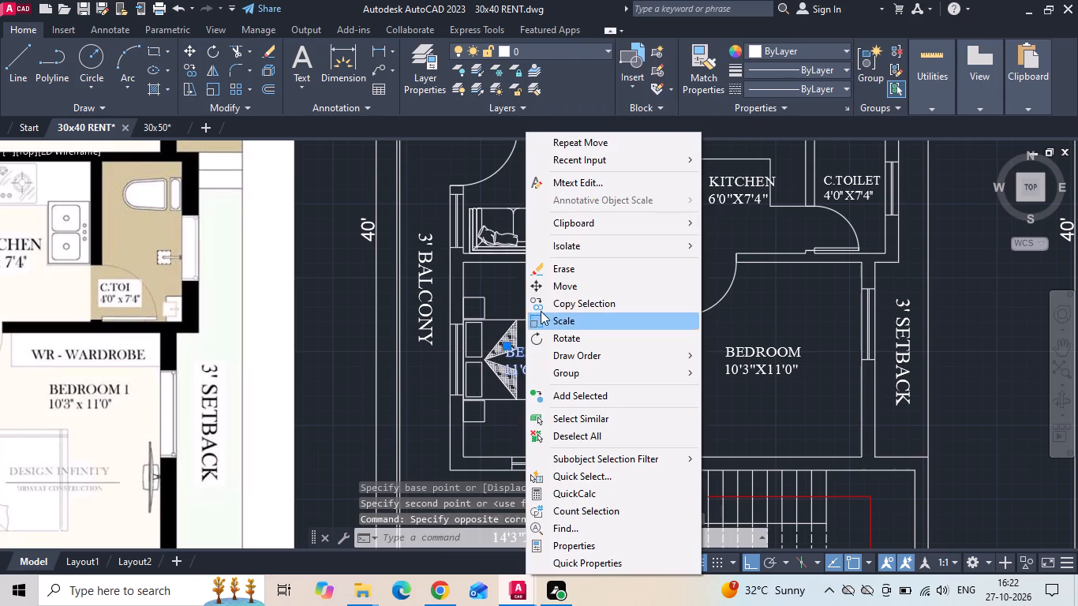
{"action": "left_click", "coordinate": [552, 286]}
{"action": "left_click_drag", "start_coordinate": [551, 357], "coordinate": [558, 359]}
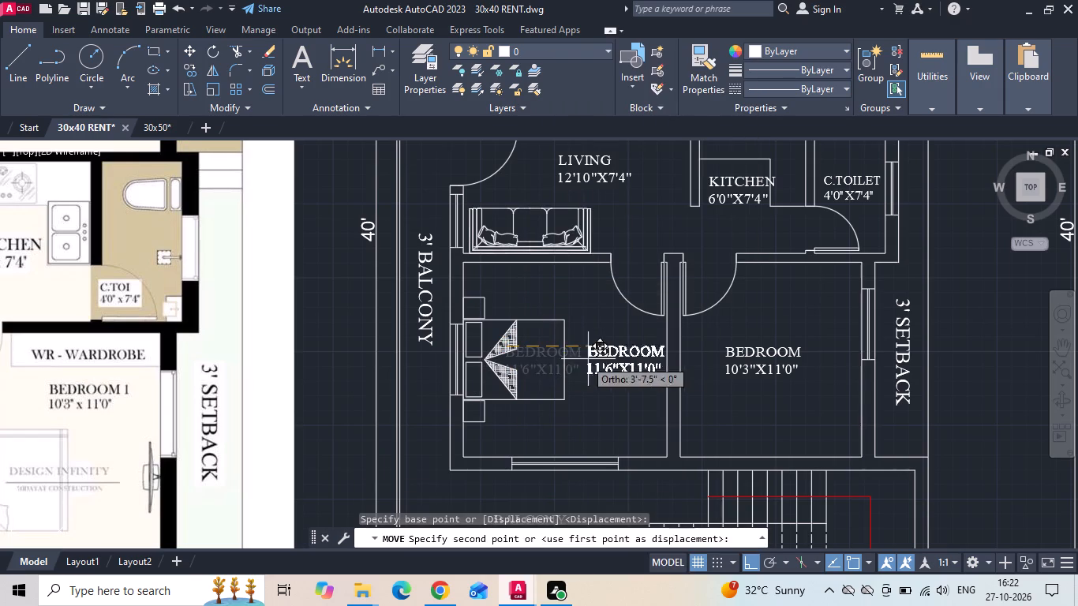
{"action": "scroll", "coordinate": [594, 372], "scroll_direction": "up", "scroll_amount": 2}
{"action": "scroll", "coordinate": [515, 331], "scroll_direction": "up", "scroll_amount": 2}
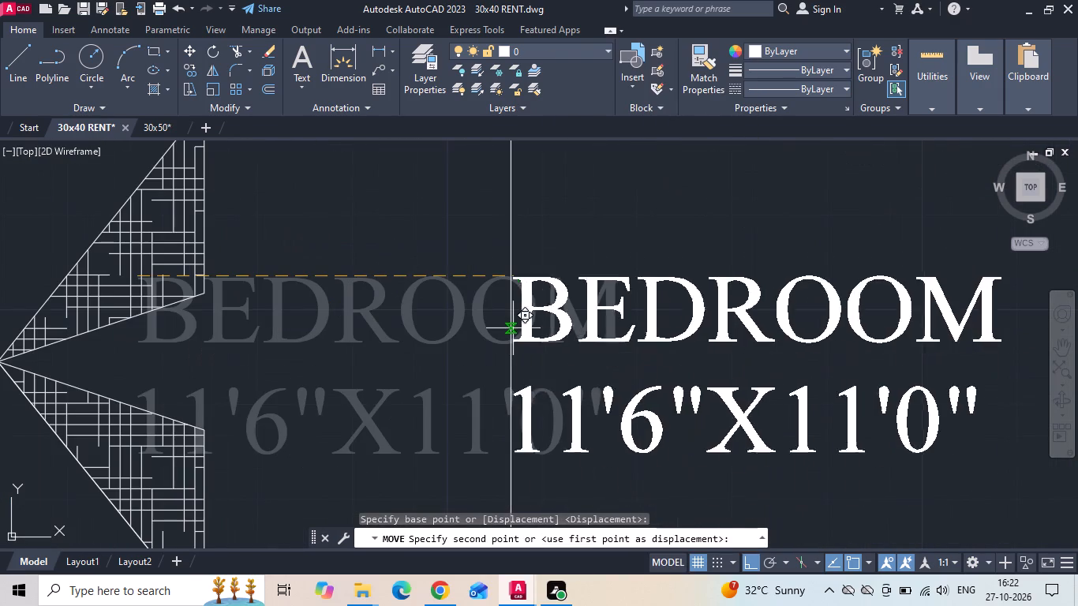
{"action": "scroll", "coordinate": [516, 324], "scroll_direction": "up", "scroll_amount": 2}
{"action": "left_click", "coordinate": [516, 324]}
{"action": "scroll", "coordinate": [591, 324], "scroll_direction": "down", "scroll_amount": 8}
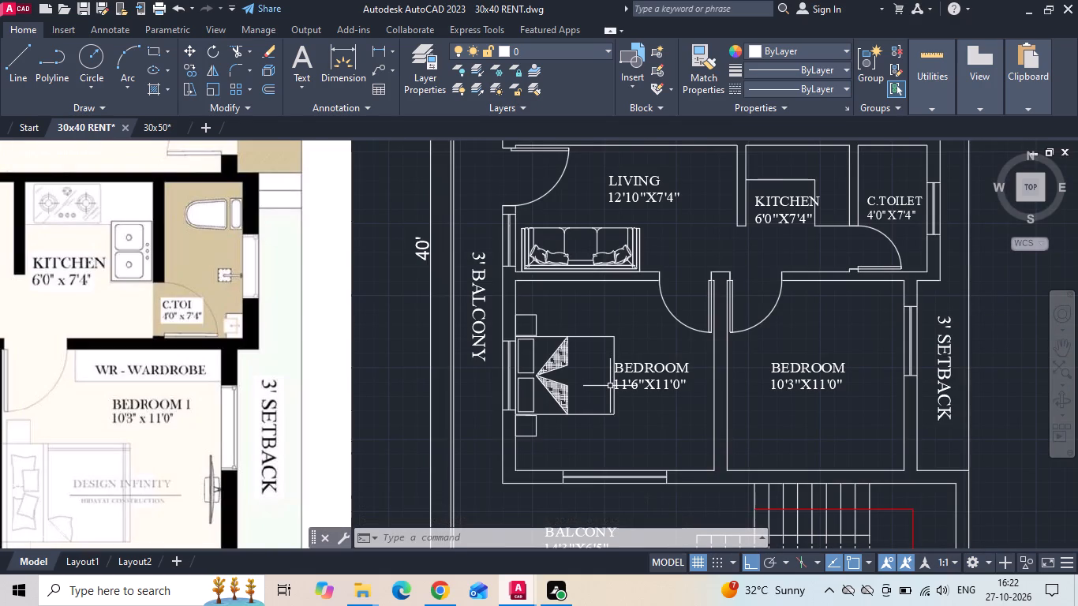
Offset the 11'6"X11'0" bedroom's top wall line 18" into the room for the wardrobe front.
{"action": "scroll", "coordinate": [657, 370], "scroll_direction": "down", "scroll_amount": 3}
{"action": "scroll", "coordinate": [627, 372], "scroll_direction": "up", "scroll_amount": 2}
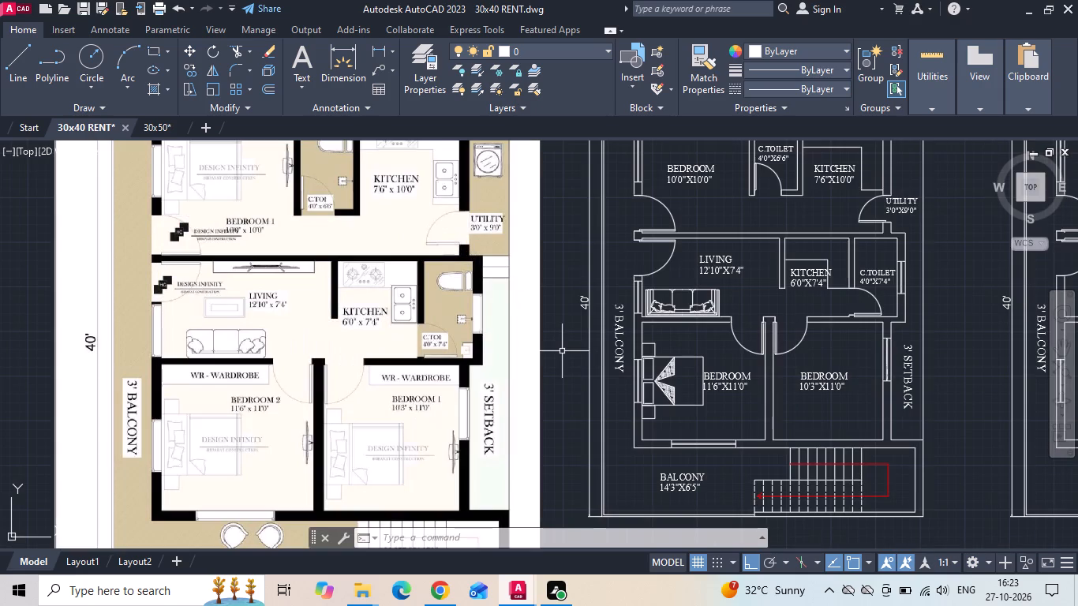
{"action": "key", "text": "o"}
{"action": "key", "text": "space"}
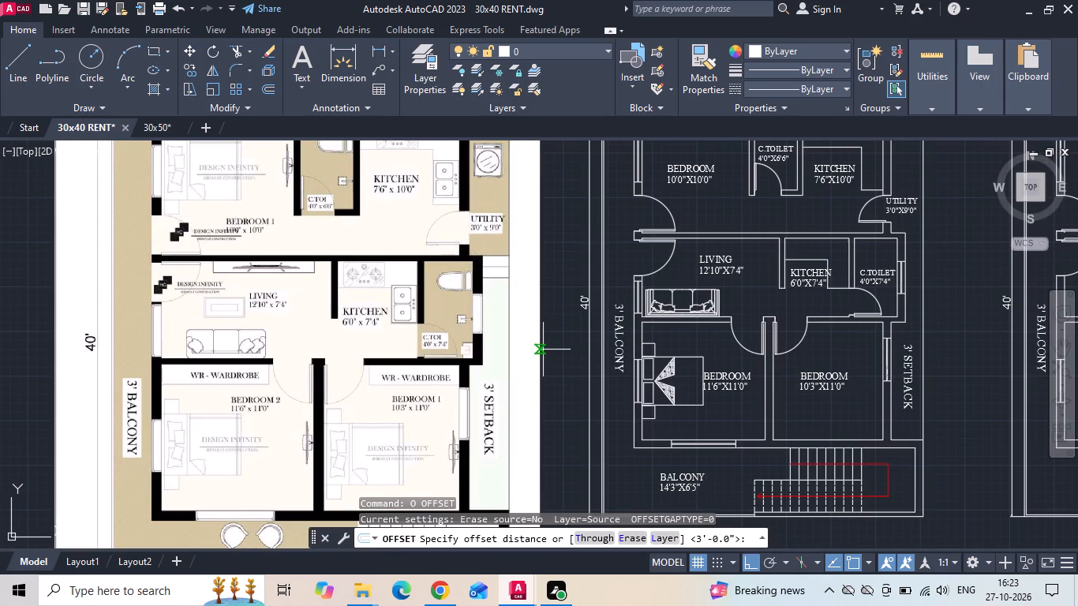
{"action": "key", "text": "1"}
{"action": "key", "text": "8"}
{"action": "key", "text": "space"}
{"action": "scroll", "coordinate": [732, 342], "scroll_direction": "up", "scroll_amount": 2}
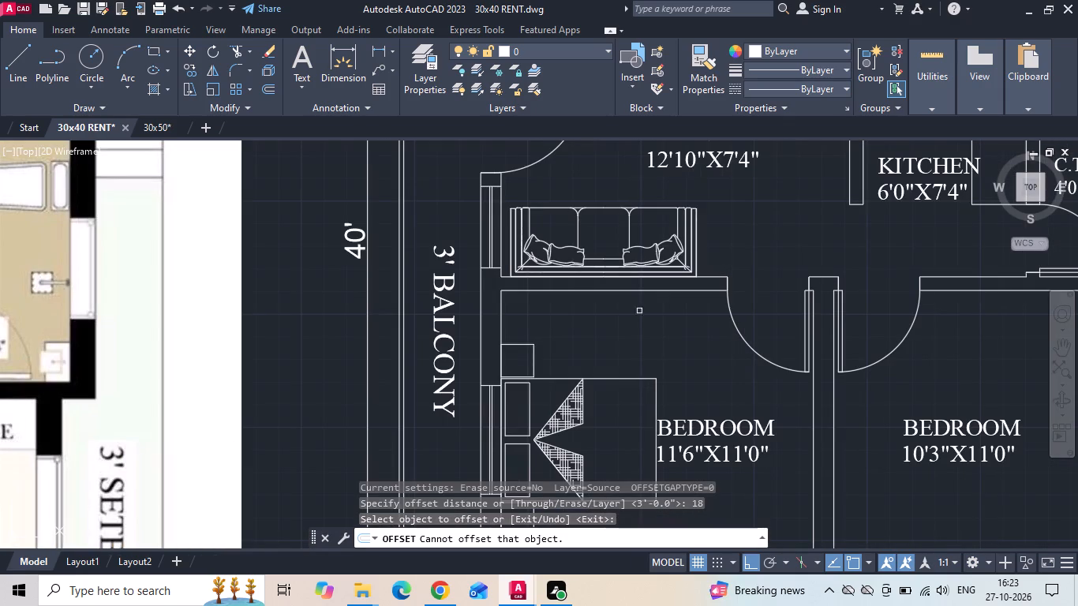
{"action": "left_click", "coordinate": [640, 293]}
{"action": "left_click", "coordinate": [626, 346]}
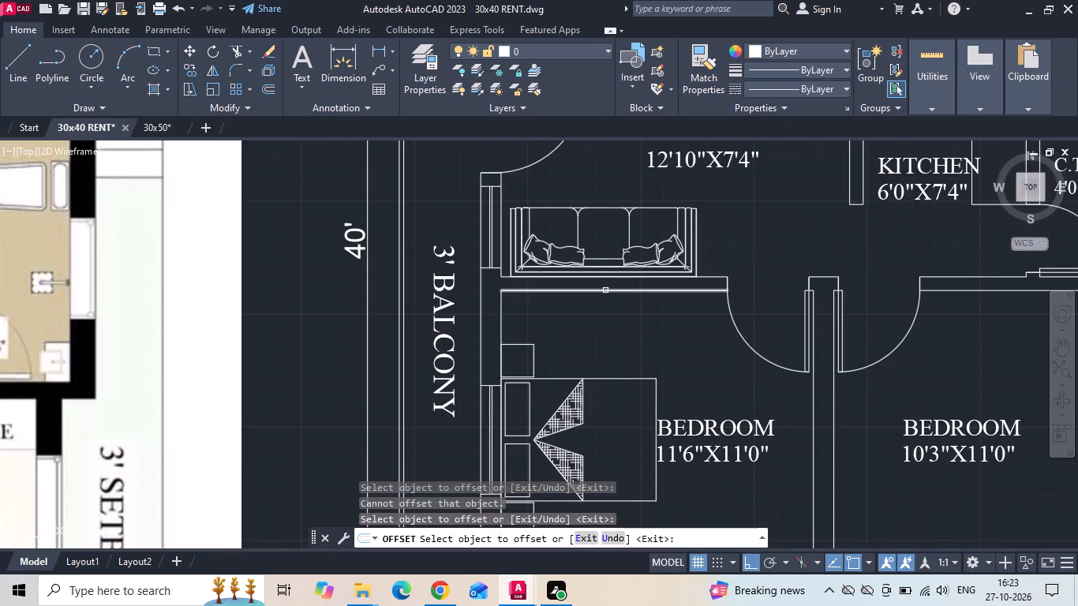
{"action": "left_click_drag", "start_coordinate": [605, 290], "coordinate": [600, 299]}
{"action": "left_click", "coordinate": [586, 323]}
{"action": "scroll", "coordinate": [590, 325], "scroll_direction": "up", "scroll_amount": 1}
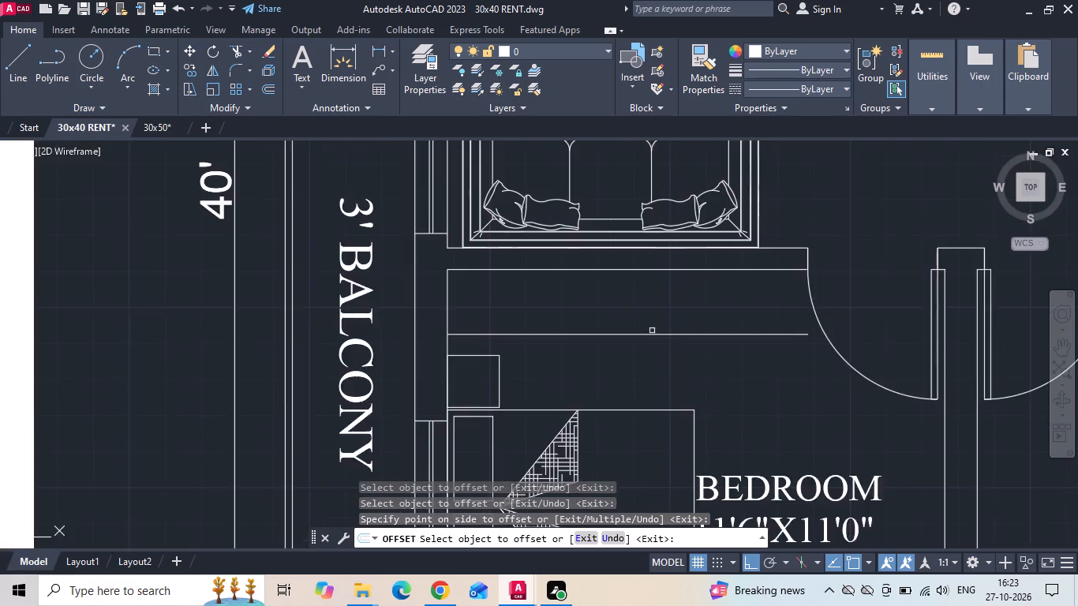
Offset the 10'3"X11'0" bedroom's top wall line 18" into the room for the wardrobe front.
{"action": "middle_click_drag", "start_coordinate": [630, 331], "coordinate": [275, 331]}
{"action": "left_click", "coordinate": [858, 267]}
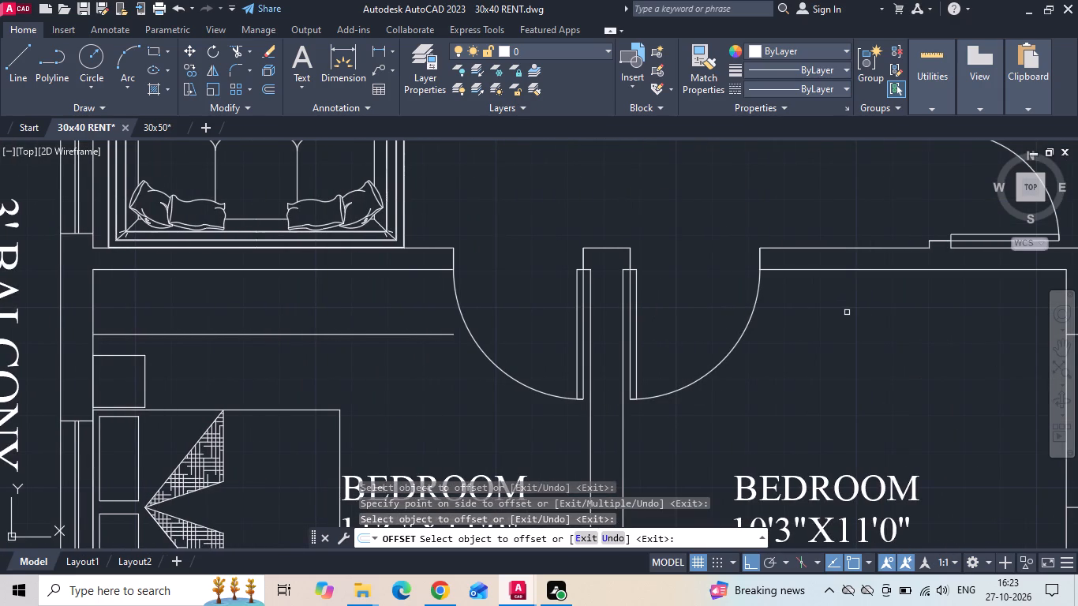
{"action": "left_click", "coordinate": [847, 314]}
{"action": "left_click", "coordinate": [851, 271]}
{"action": "left_click", "coordinate": [837, 335]}
{"action": "scroll", "coordinate": [837, 342], "scroll_direction": "down", "scroll_amount": 2}
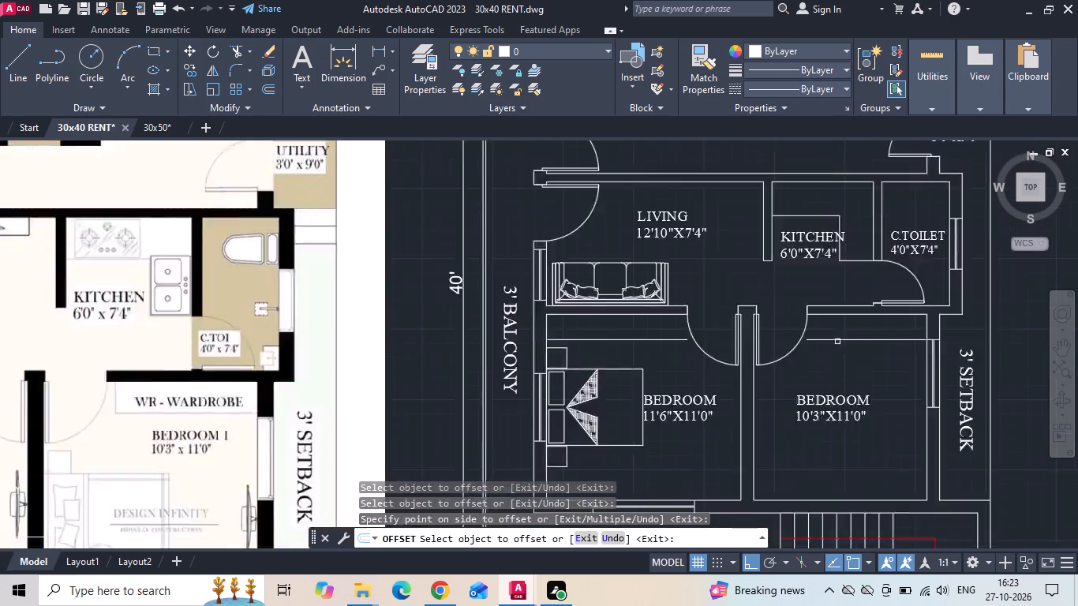
{"action": "scroll", "coordinate": [837, 342], "scroll_direction": "down", "scroll_amount": 1}
{"action": "key", "text": "Escape"}
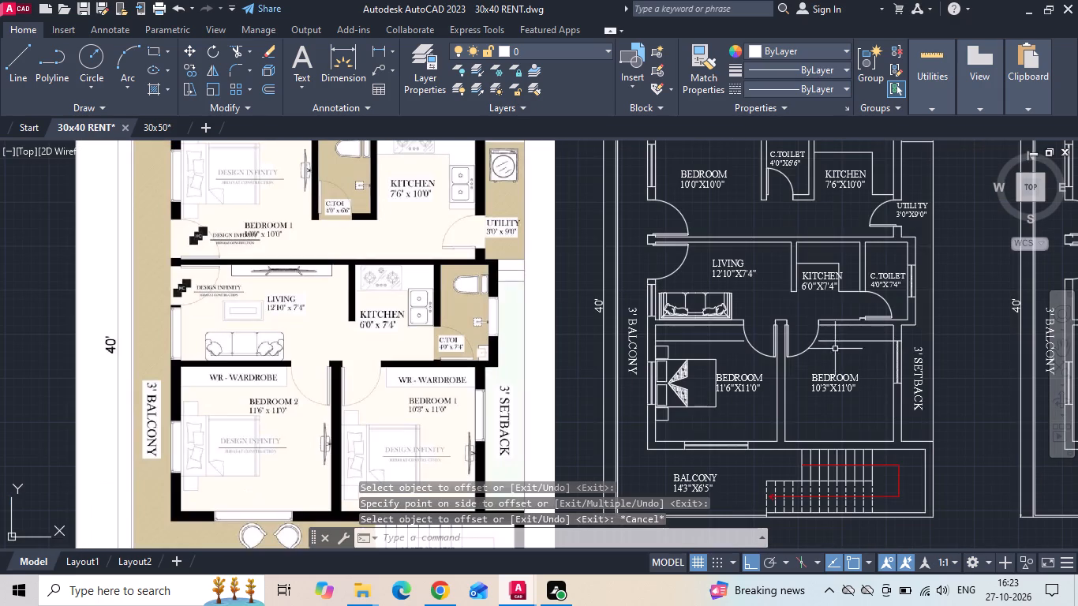
Move the bed in the 11'6"X11'0" bedroom straight down about 9.5", away from the wardrobe front line.
{"action": "scroll", "coordinate": [692, 441], "scroll_direction": "up", "scroll_amount": 2}
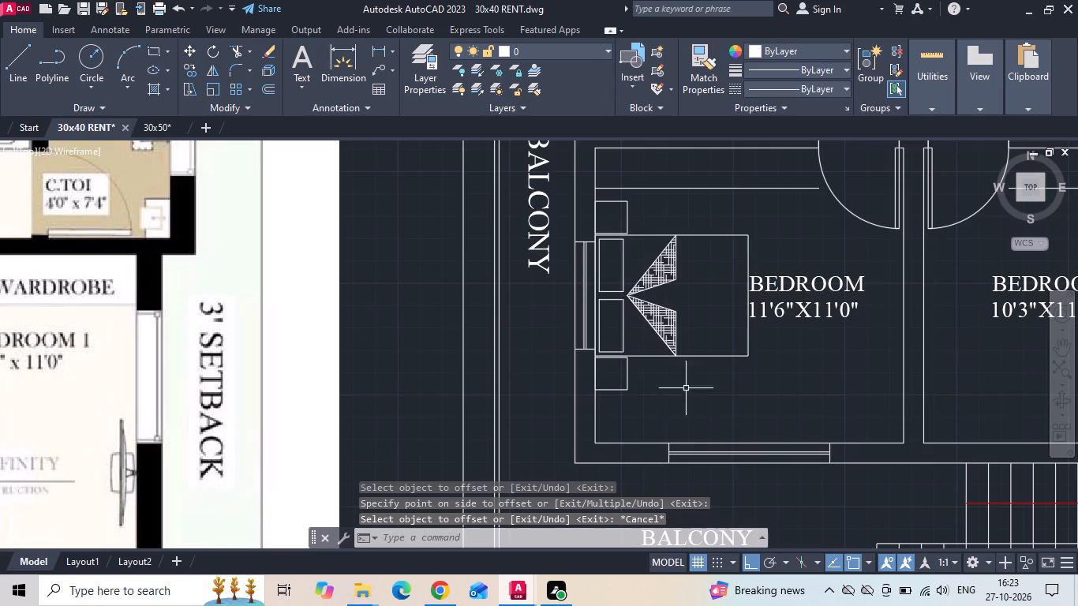
{"action": "left_click_drag", "start_coordinate": [686, 367], "coordinate": [681, 359]}
{"action": "left_click", "coordinate": [657, 310]}
{"action": "right_click", "coordinate": [657, 310]}
{"action": "left_click", "coordinate": [698, 282]}
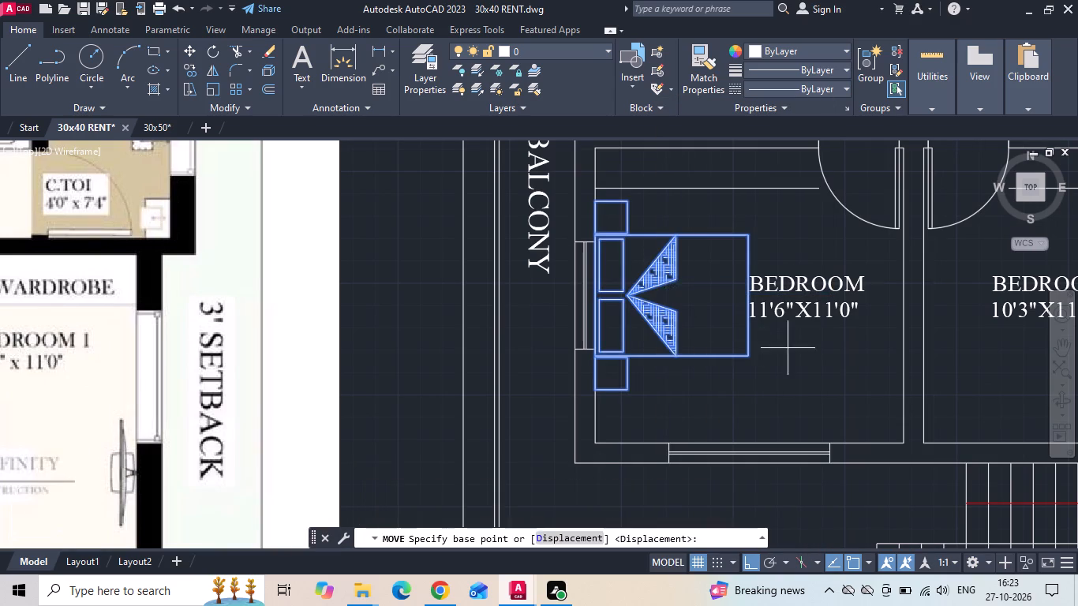
{"action": "left_click", "coordinate": [814, 357]}
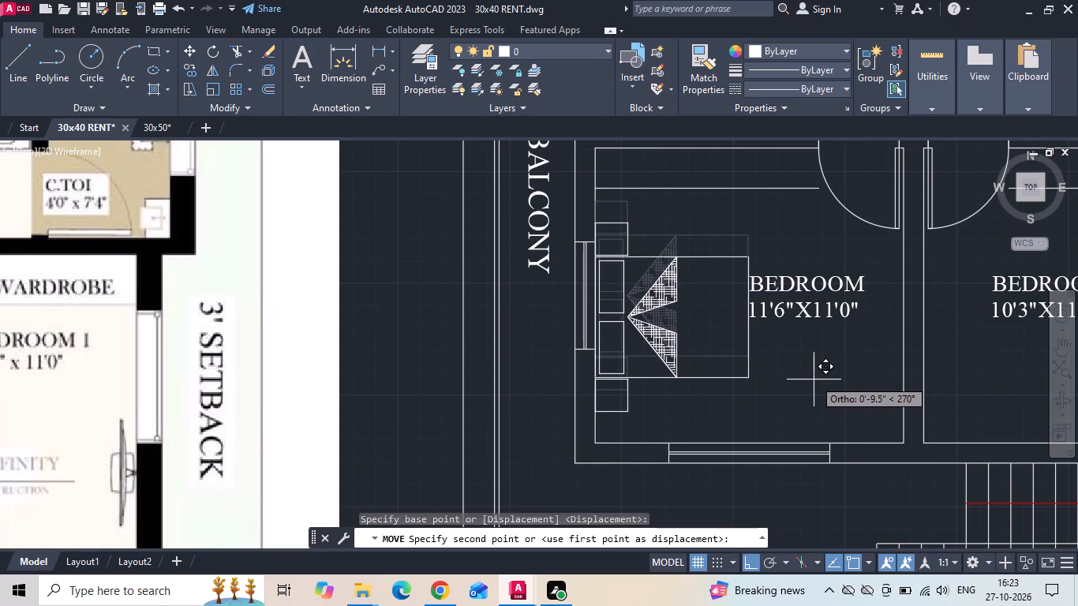
{"action": "left_click", "coordinate": [814, 380]}
Copy the 11'6"X11'0" bedroom's door jamb line 6" away from the door opening, toward the wardrobe.
{"action": "middle_click_drag", "start_coordinate": [634, 331], "coordinate": [279, 371]}
{"action": "scroll", "coordinate": [396, 207], "scroll_direction": "up", "scroll_amount": 1}
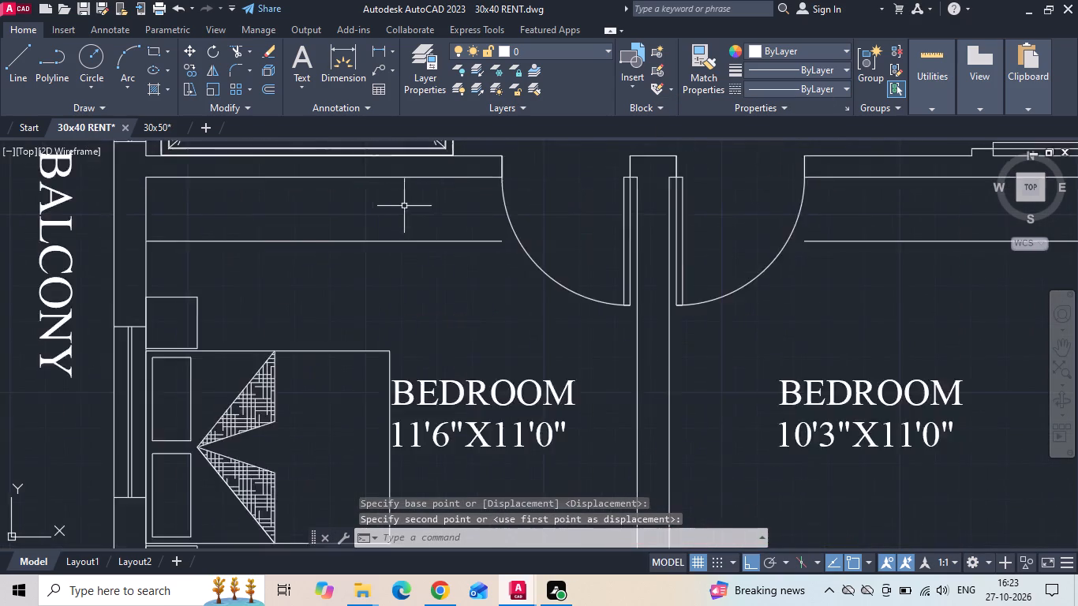
{"action": "scroll", "coordinate": [605, 211], "scroll_direction": "down", "scroll_amount": 3}
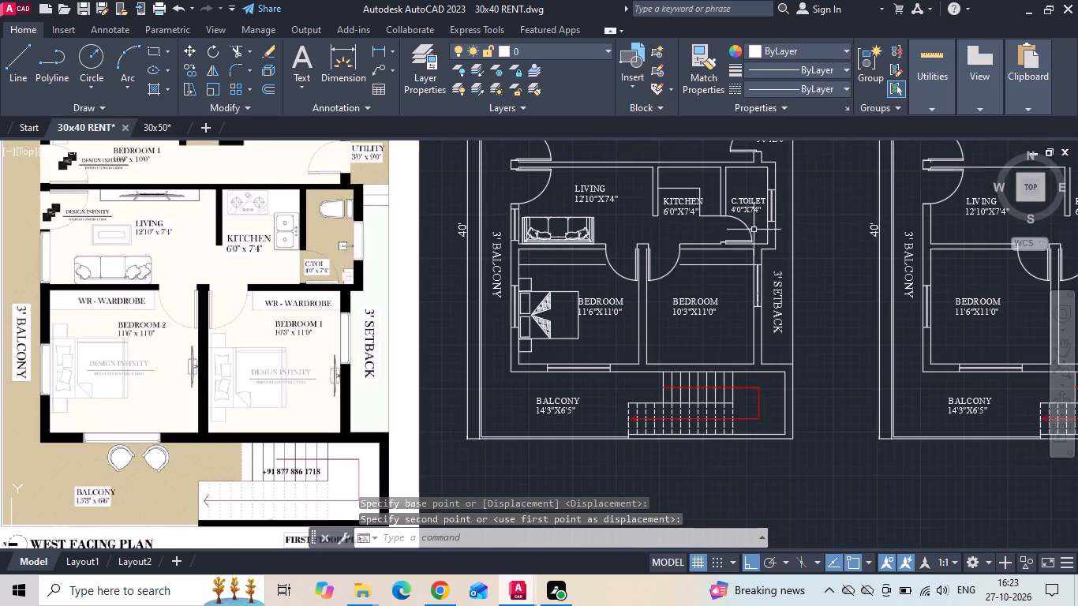
{"action": "scroll", "coordinate": [599, 252], "scroll_direction": "up", "scroll_amount": 5}
{"action": "left_click_drag", "start_coordinate": [585, 185], "coordinate": [586, 238]}
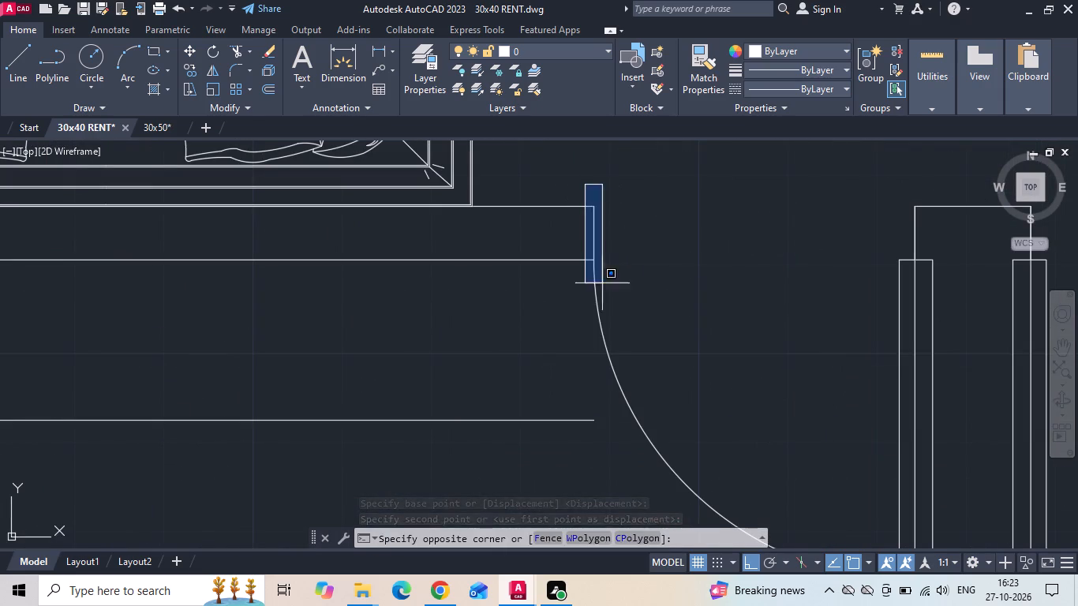
{"action": "left_click", "coordinate": [634, 322]}
{"action": "right_click", "coordinate": [644, 271]}
{"action": "left_click", "coordinate": [671, 299]}
{"action": "left_click_drag", "start_coordinate": [803, 270], "coordinate": [731, 270]}
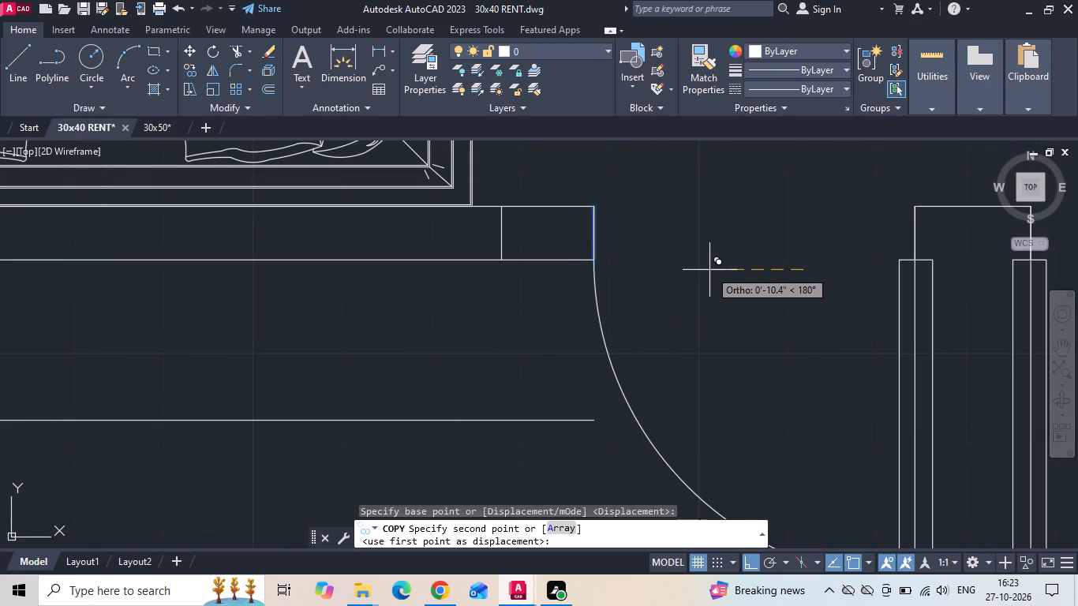
{"action": "type", "text": "6"}
{"action": "key", "text": "space"}
{"action": "key", "text": "Escape"}
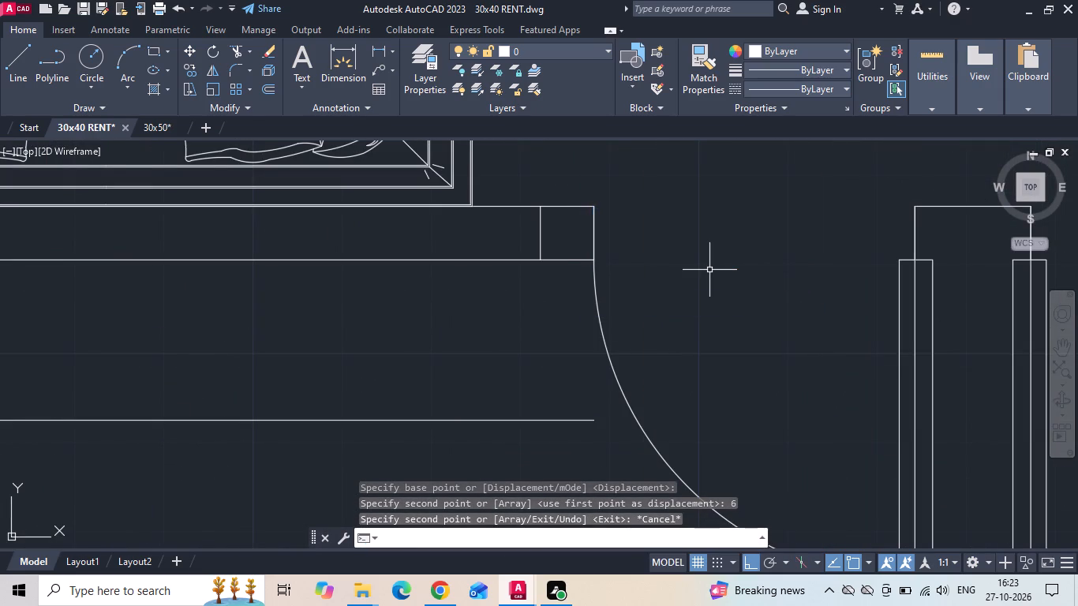
Close the 11'6"X11'0" bedroom's wardrobe end by extending the copied line to its front, trimming the part inside the wall and the front line's overhang.
{"action": "type", "text": "EX"}
{"action": "key", "text": "space"}
{"action": "left_click_drag", "start_coordinate": [544, 247], "coordinate": [471, 238]}
{"action": "key", "text": "Escape"}
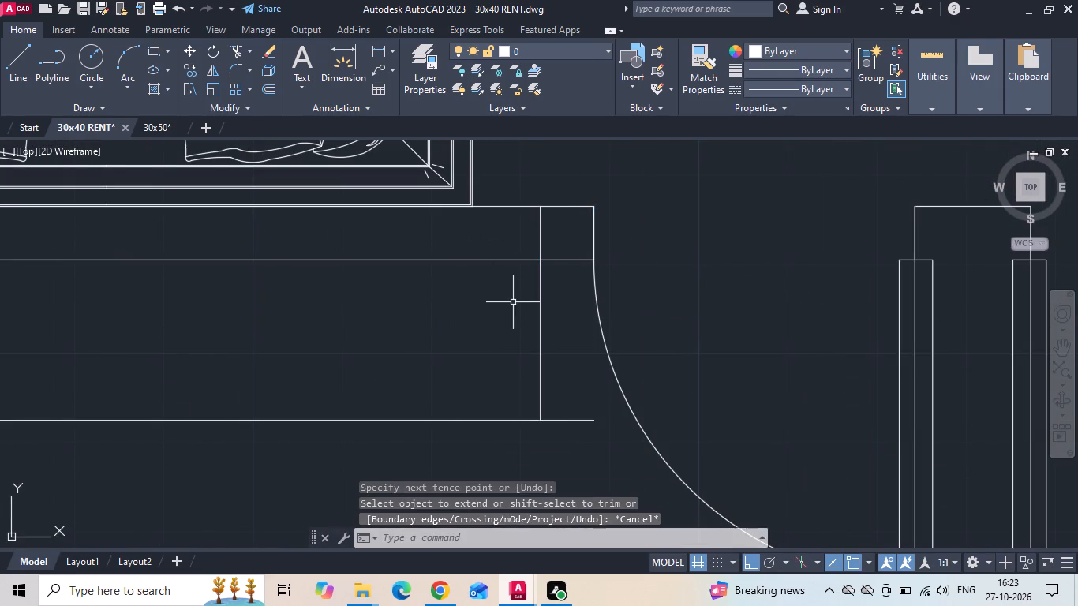
{"action": "key", "text": "t"}
{"action": "key", "text": "r"}
{"action": "key", "text": "space"}
{"action": "left_click", "coordinate": [537, 238]}
{"action": "left_click", "coordinate": [546, 245]}
{"action": "left_click_drag", "start_coordinate": [557, 328], "coordinate": [557, 357]}
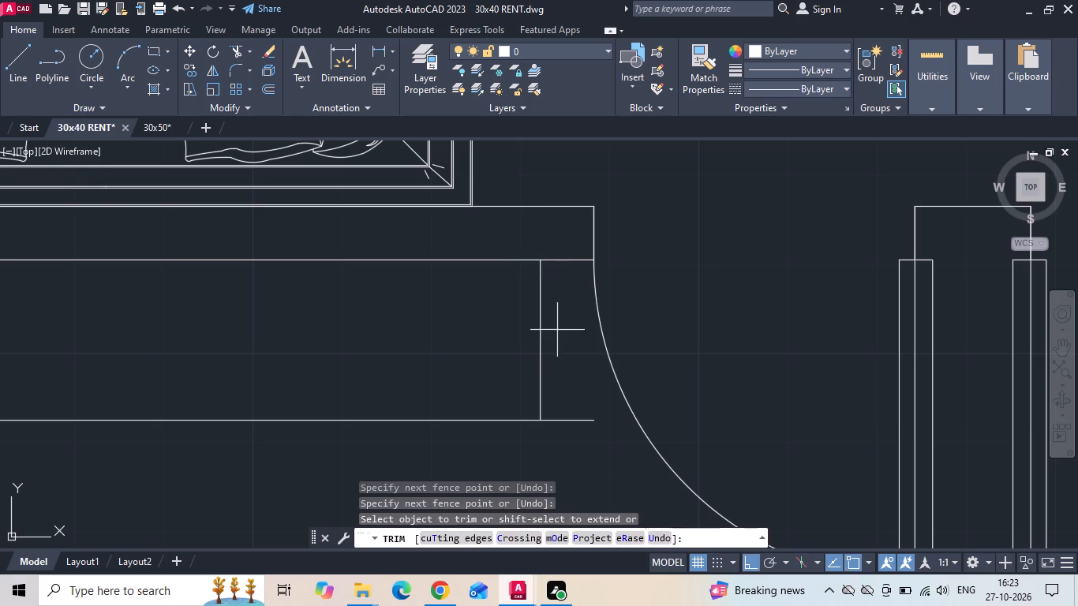
{"action": "left_click_drag", "start_coordinate": [557, 357], "coordinate": [557, 425]}
{"action": "scroll", "coordinate": [562, 391], "scroll_direction": "down", "scroll_amount": 2}
{"action": "middle_click_drag", "start_coordinate": [622, 311], "coordinate": [376, 314]}
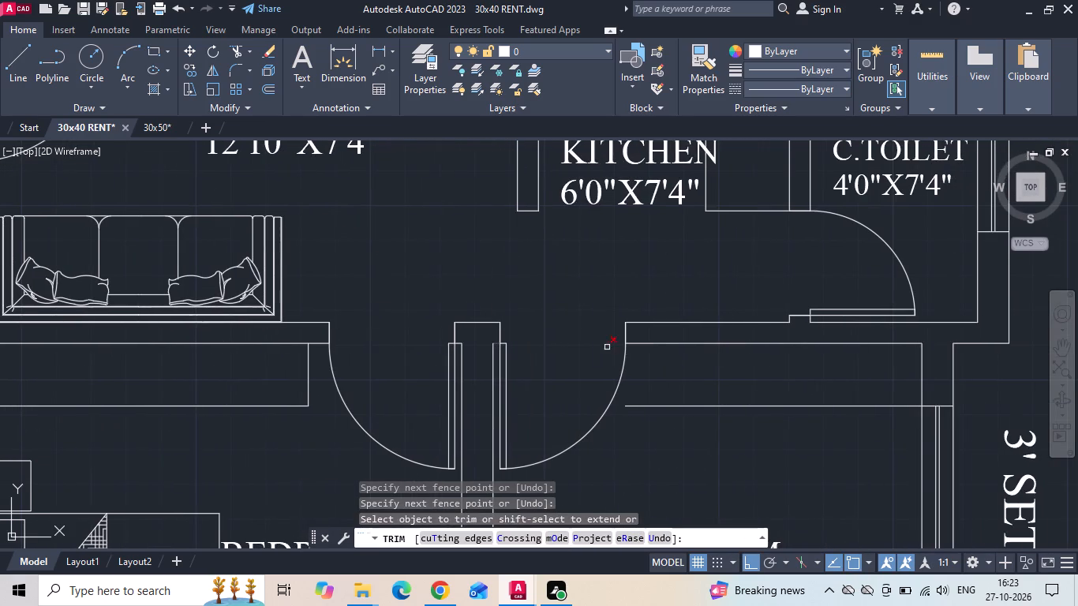
{"action": "key", "text": "Escape"}
Copy the 10'3"X11'0" bedroom's door jamb line 6" away from the door opening, toward the wardrobe.
{"action": "scroll", "coordinate": [685, 368], "scroll_direction": "up", "scroll_amount": 1}
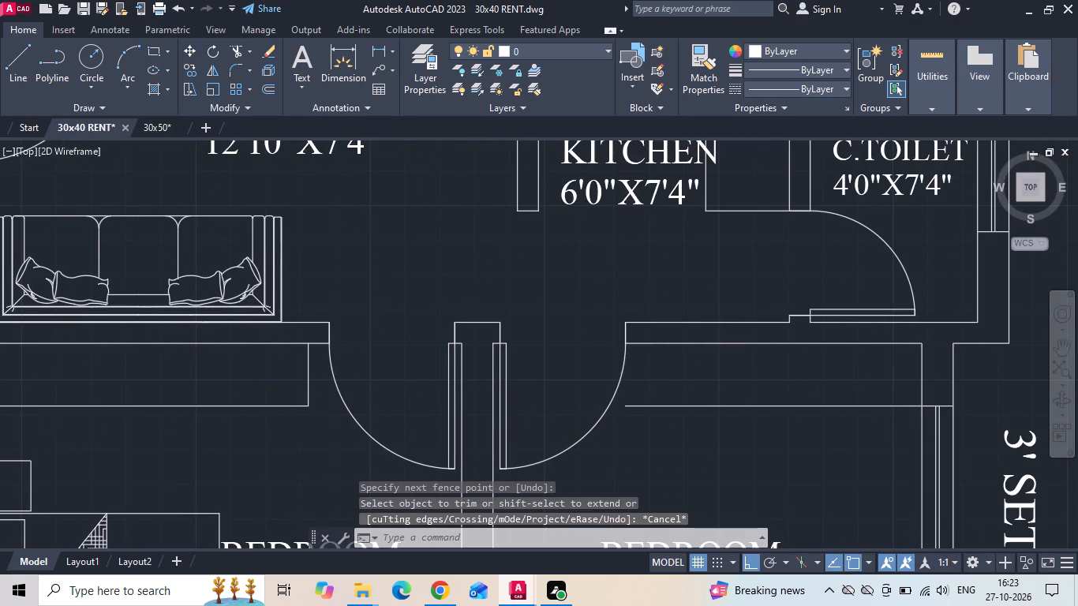
{"action": "left_click", "coordinate": [582, 286]}
{"action": "left_click", "coordinate": [622, 365]}
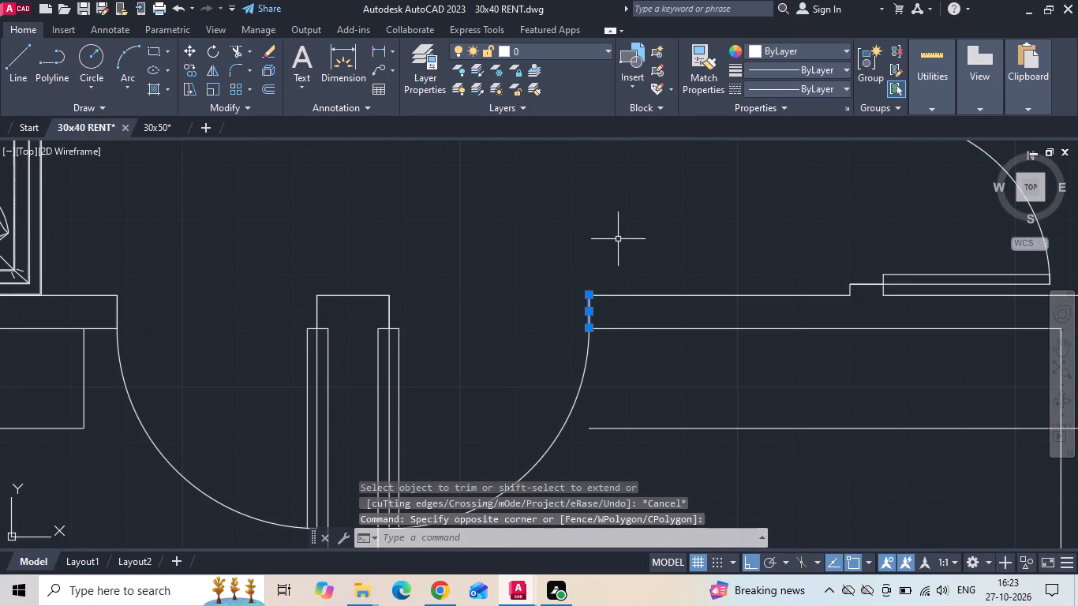
{"action": "right_click", "coordinate": [618, 239]}
{"action": "left_click", "coordinate": [648, 299]}
{"action": "left_click_drag", "start_coordinate": [618, 238], "coordinate": [636, 233]}
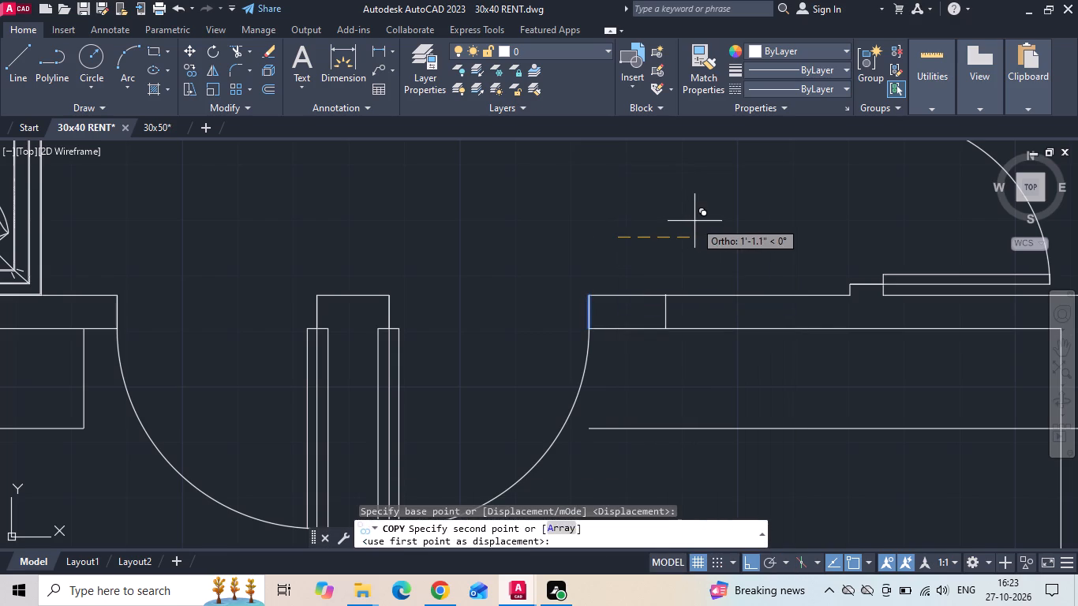
{"action": "type", "text": "6"}
{"action": "key", "text": "space"}
{"action": "key", "text": "Escape"}
Close the 10'3"X11'0" bedroom's wardrobe end by extending the copied line to its front, trimming the overhang and the part inside the wall.
{"action": "type", "text": "EX"}
{"action": "key", "text": "space"}
{"action": "key", "text": "space"}
{"action": "left_click", "coordinate": [626, 314]}
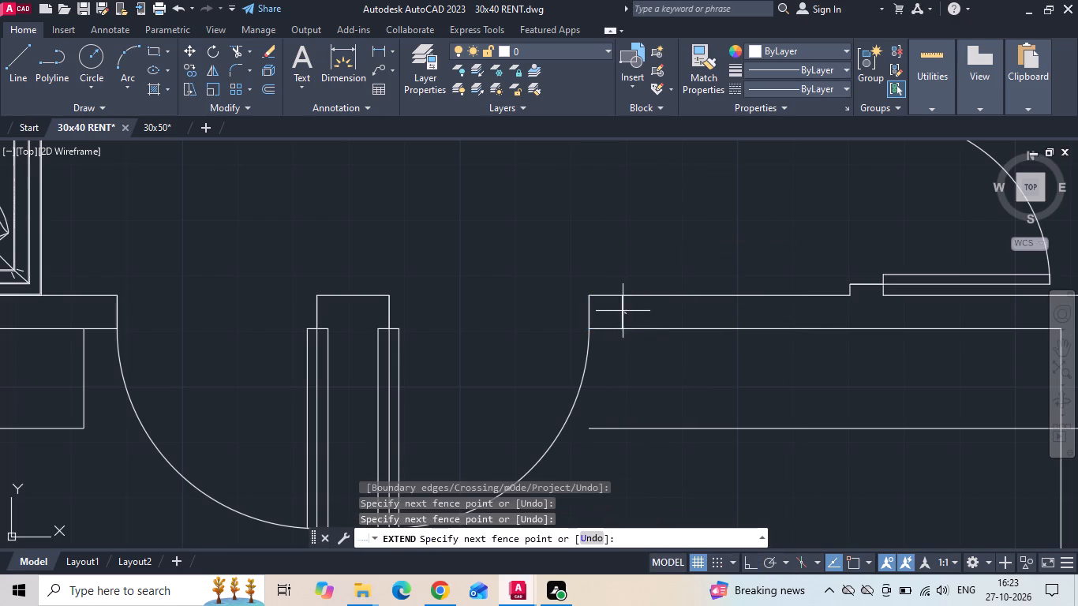
{"action": "left_click", "coordinate": [617, 305]}
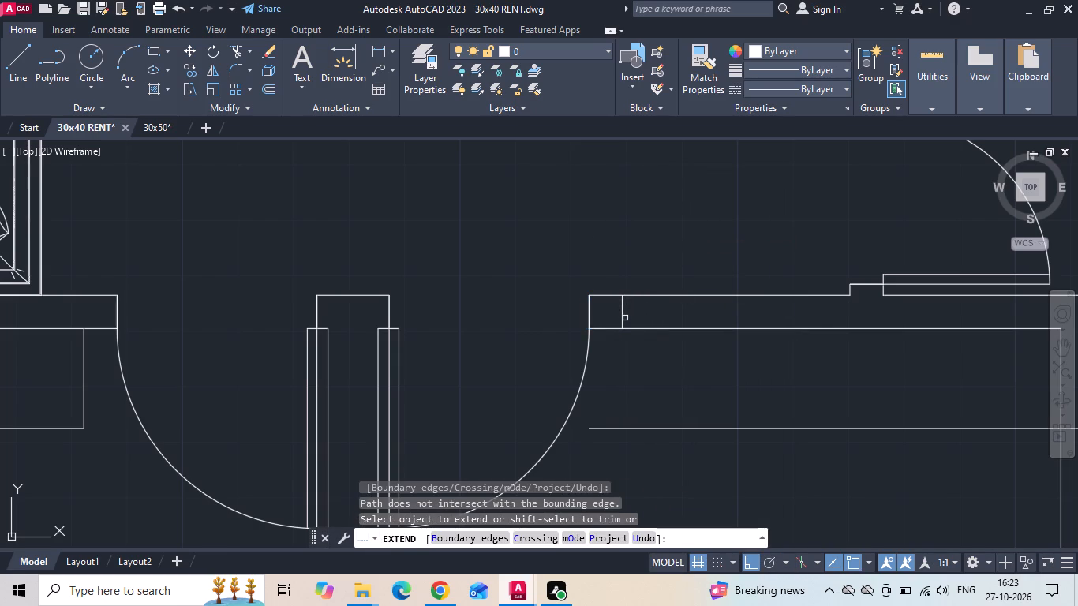
{"action": "left_click", "coordinate": [624, 320]}
{"action": "key", "text": "Escape"}
{"action": "type", "text": "TR"}
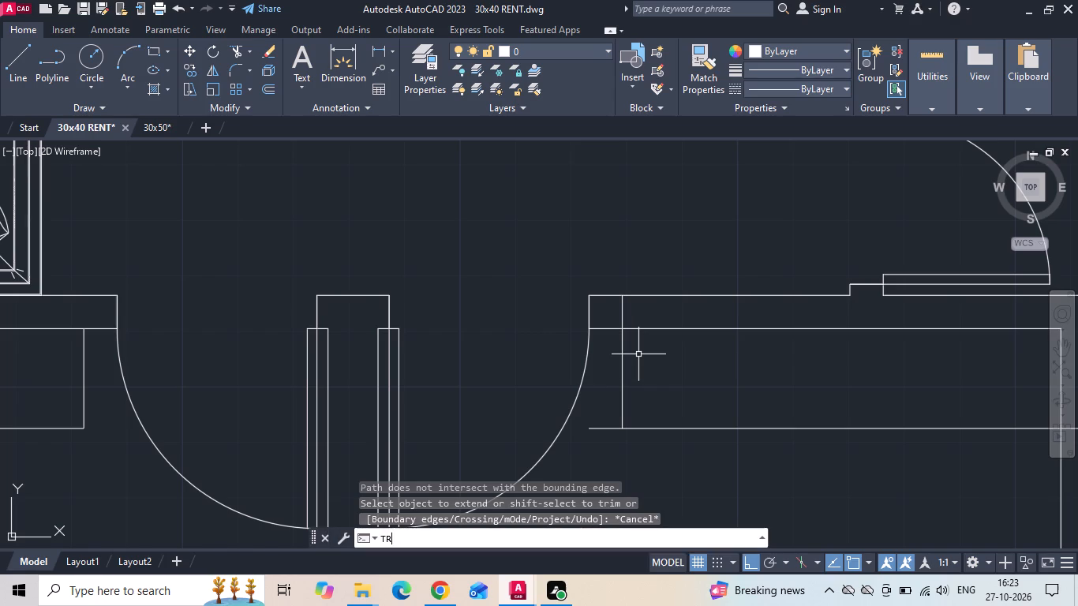
{"action": "key", "text": "space"}
{"action": "left_click_drag", "start_coordinate": [608, 433], "coordinate": [607, 445]}
{"action": "left_click", "coordinate": [612, 386]}
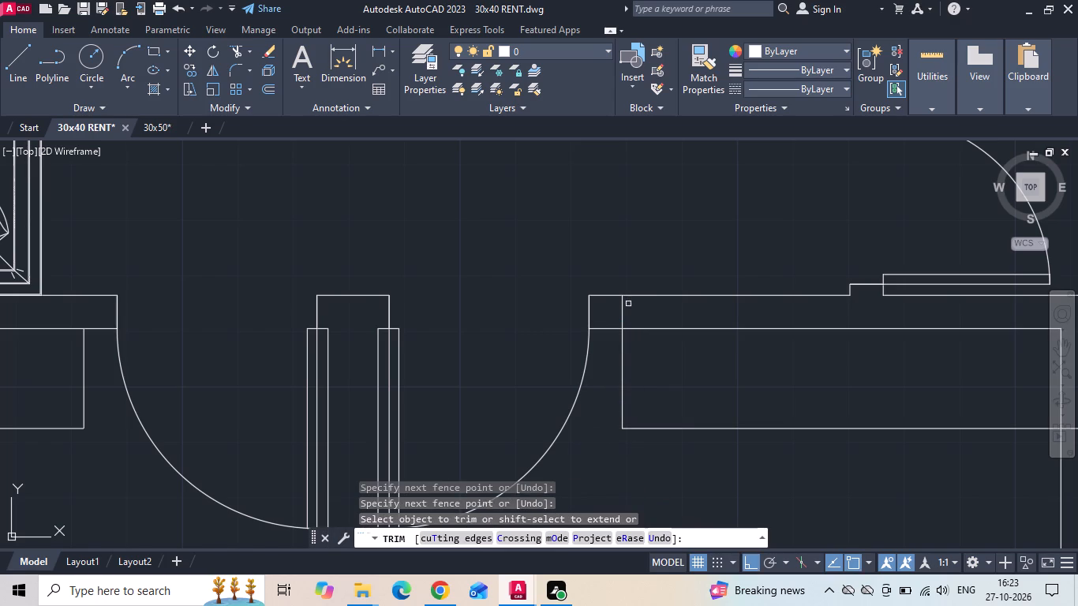
{"action": "left_click", "coordinate": [620, 312]}
{"action": "key", "text": "Escape"}
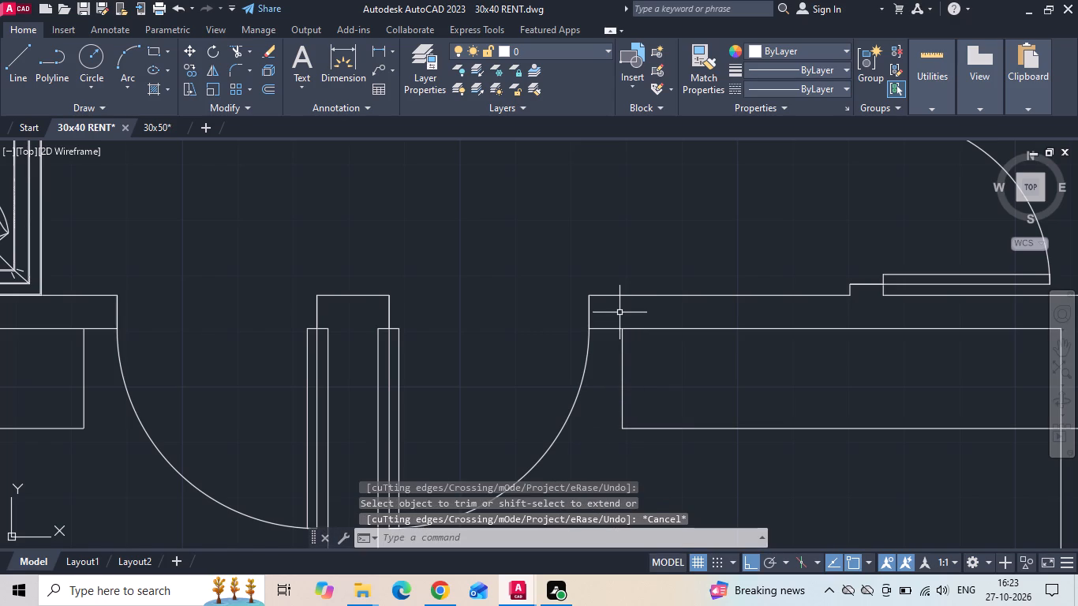
Save the drawing.
{"action": "key", "text": "ctrl+s"}
{"action": "key", "text": "ctrl+s"}
Delete the unfurnished duplicate of the 30x40 plan beside the furnished one.
{"action": "scroll", "coordinate": [606, 323], "scroll_direction": "down", "scroll_amount": 1}
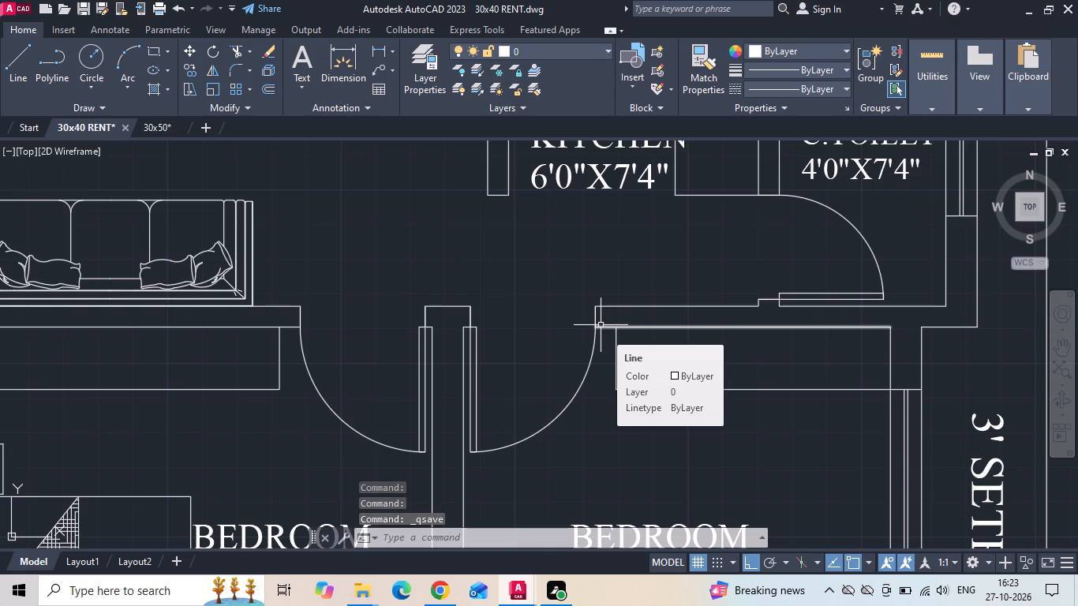
{"action": "scroll", "coordinate": [600, 325], "scroll_direction": "down", "scroll_amount": 3}
{"action": "scroll", "coordinate": [573, 383], "scroll_direction": "down", "scroll_amount": 1}
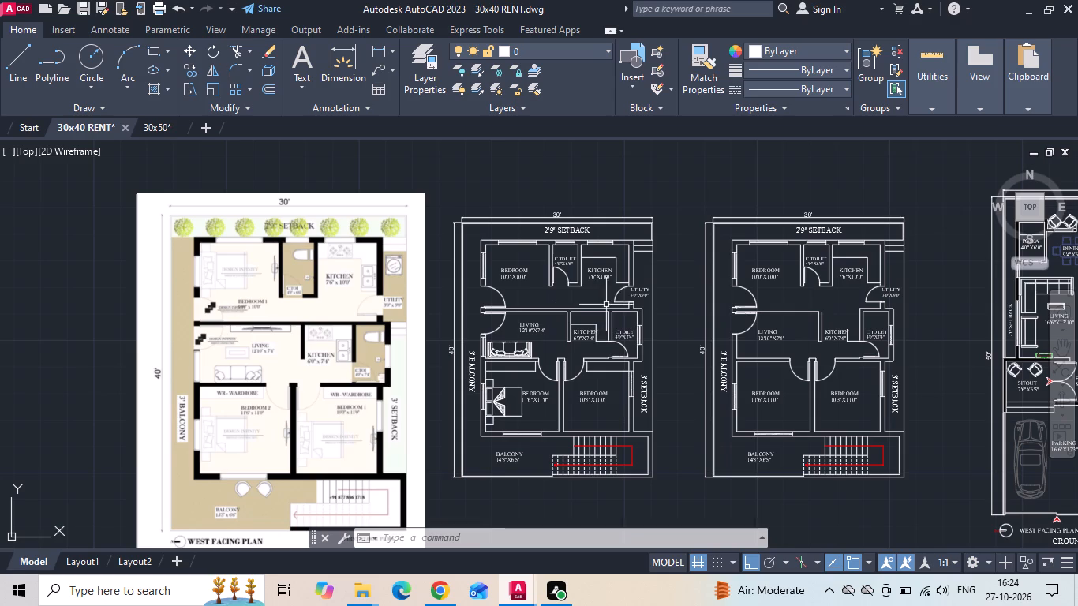
{"action": "left_click_drag", "start_coordinate": [698, 210], "coordinate": [702, 232]}
{"action": "left_click", "coordinate": [935, 501]}
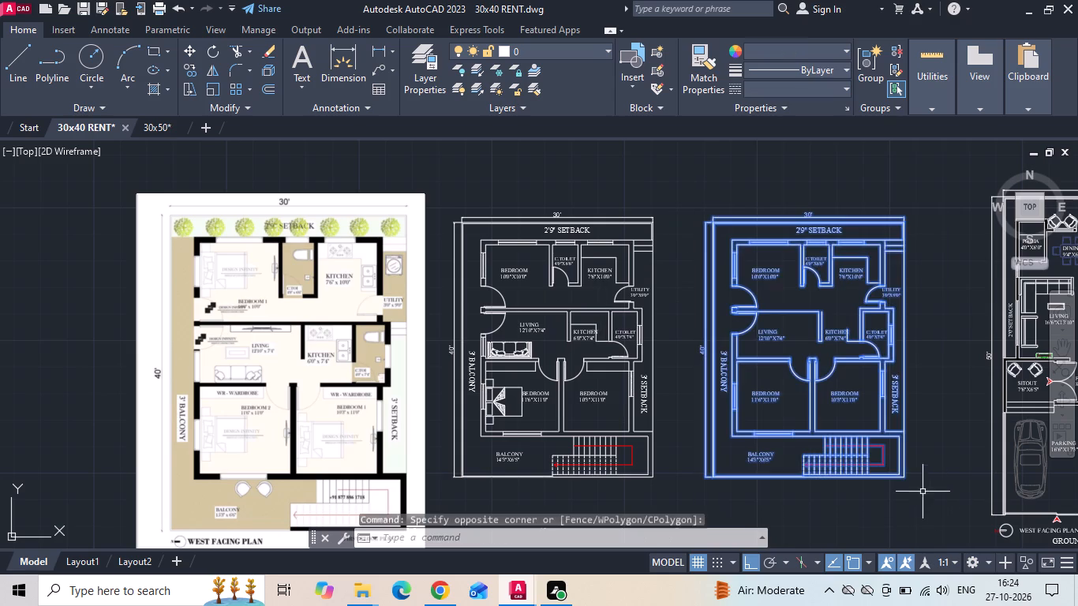
{"action": "key", "text": "Delete"}
Copy the double sink and two-burner stove from the 11'0"X10'6" kitchen horizontally into the rental plan's 2'9" setback strip.
{"action": "scroll", "coordinate": [423, 308], "scroll_direction": "down", "scroll_amount": 1}
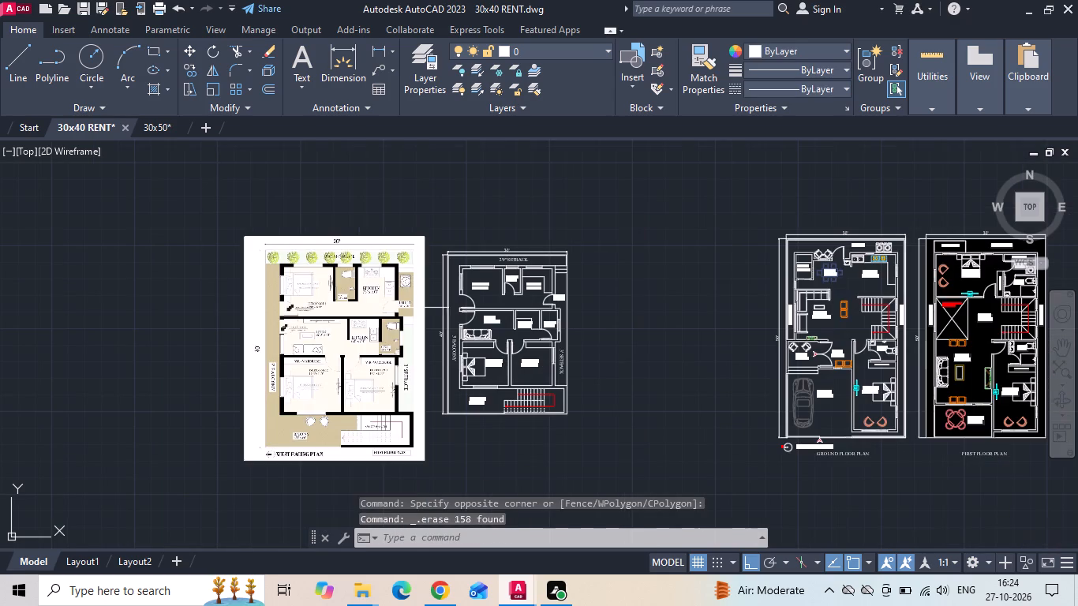
{"action": "scroll", "coordinate": [871, 253], "scroll_direction": "up", "scroll_amount": 5}
{"action": "left_click", "coordinate": [867, 268]}
{"action": "left_click", "coordinate": [752, 294]}
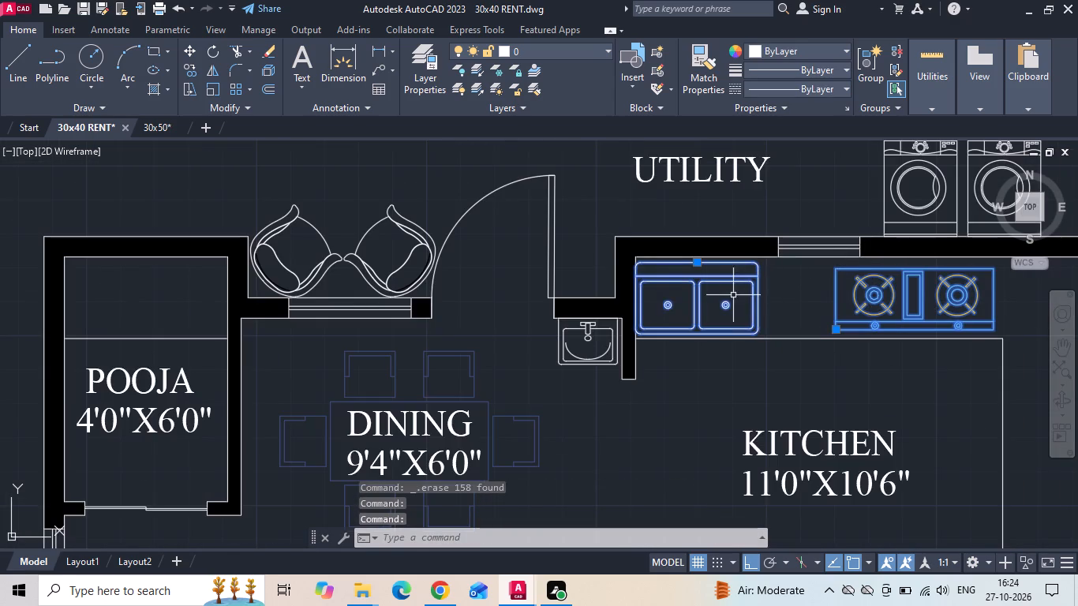
{"action": "right_click", "coordinate": [706, 296]}
{"action": "left_click", "coordinate": [755, 327]}
{"action": "left_click", "coordinate": [879, 292]}
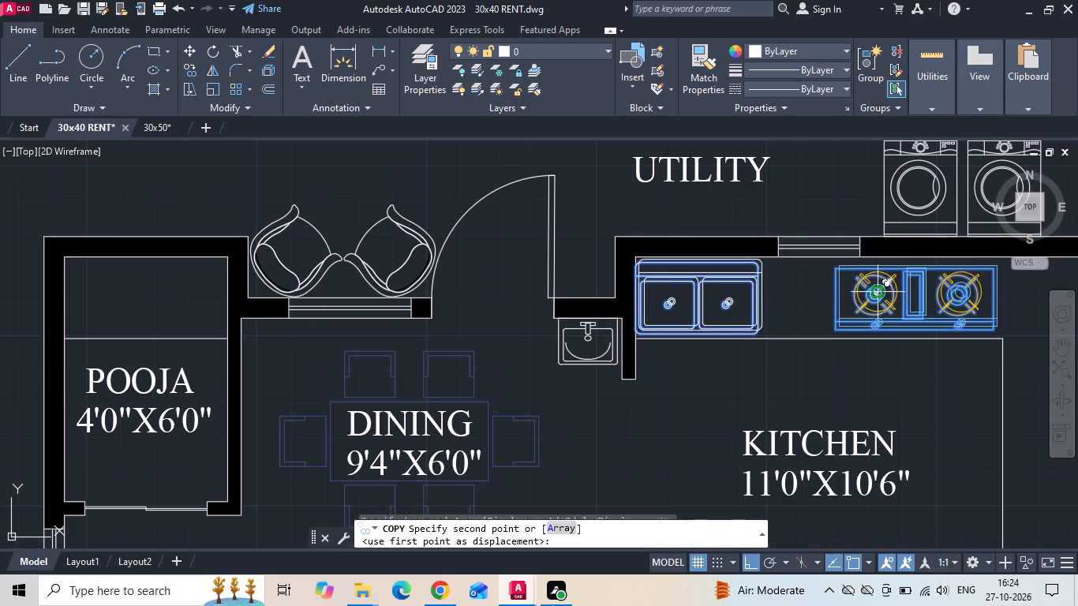
{"action": "scroll", "coordinate": [853, 300], "scroll_direction": "down", "scroll_amount": 3}
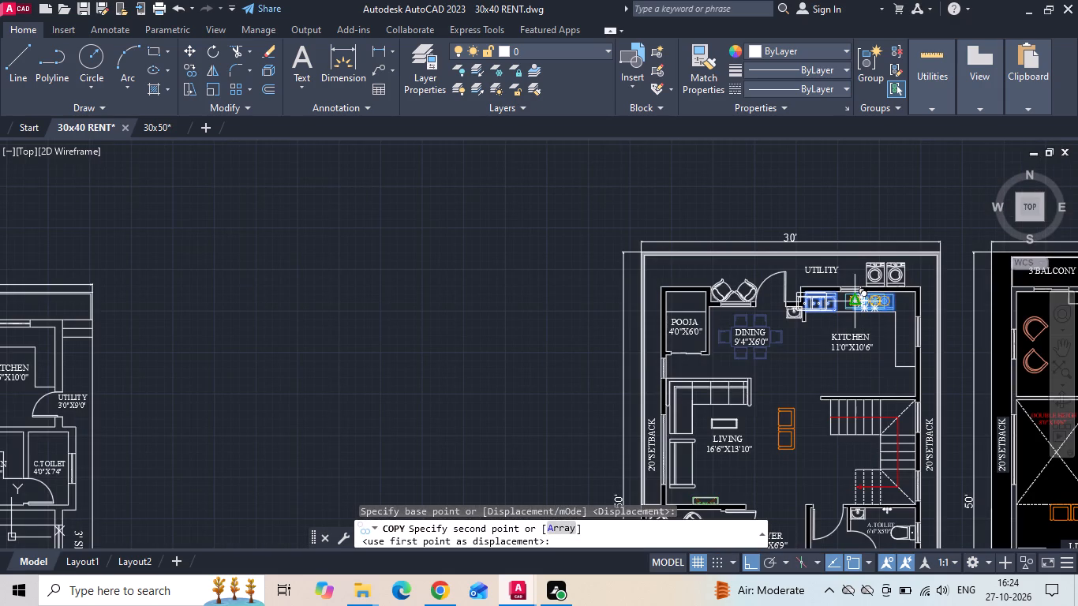
{"action": "scroll", "coordinate": [851, 297], "scroll_direction": "down", "scroll_amount": 2}
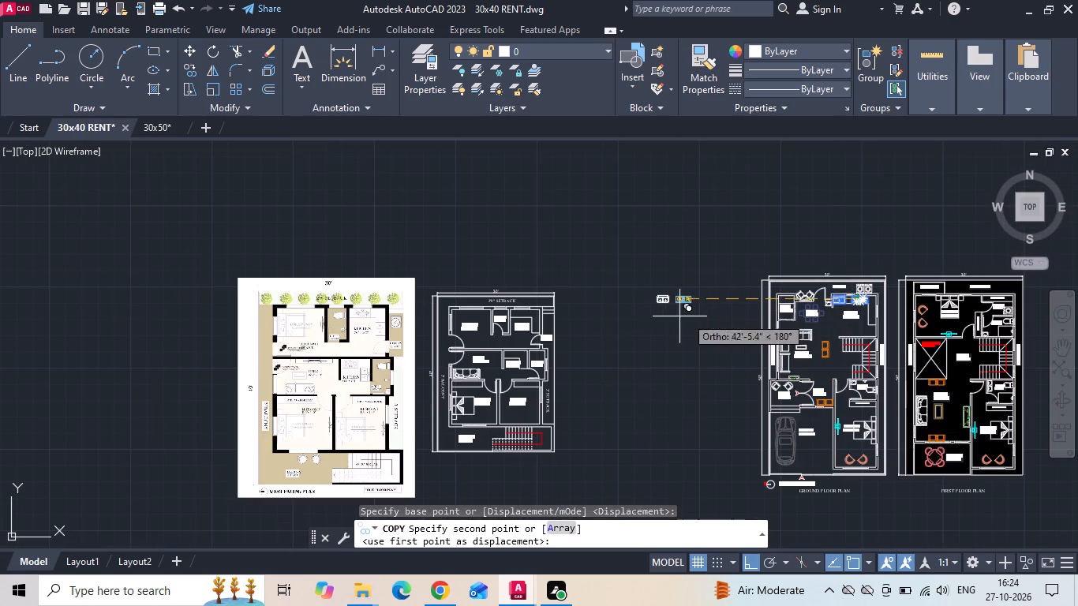
{"action": "scroll", "coordinate": [435, 364], "scroll_direction": "up", "scroll_amount": 1}
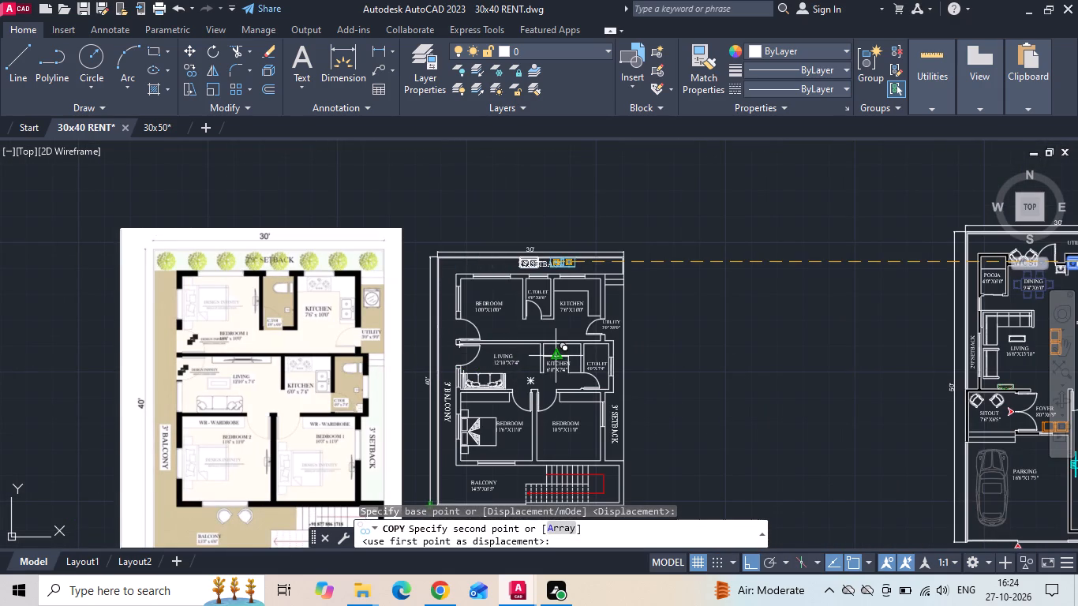
{"action": "scroll", "coordinate": [600, 354], "scroll_direction": "up", "scroll_amount": 3}
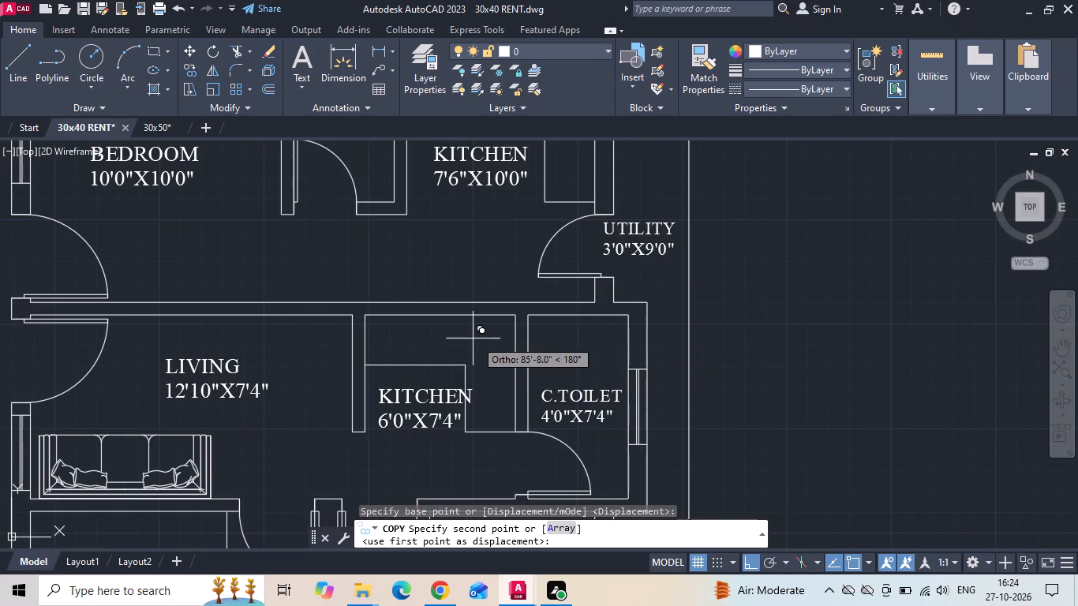
{"action": "left_click", "coordinate": [450, 339]}
{"action": "scroll", "coordinate": [574, 345], "scroll_direction": "down", "scroll_amount": 2}
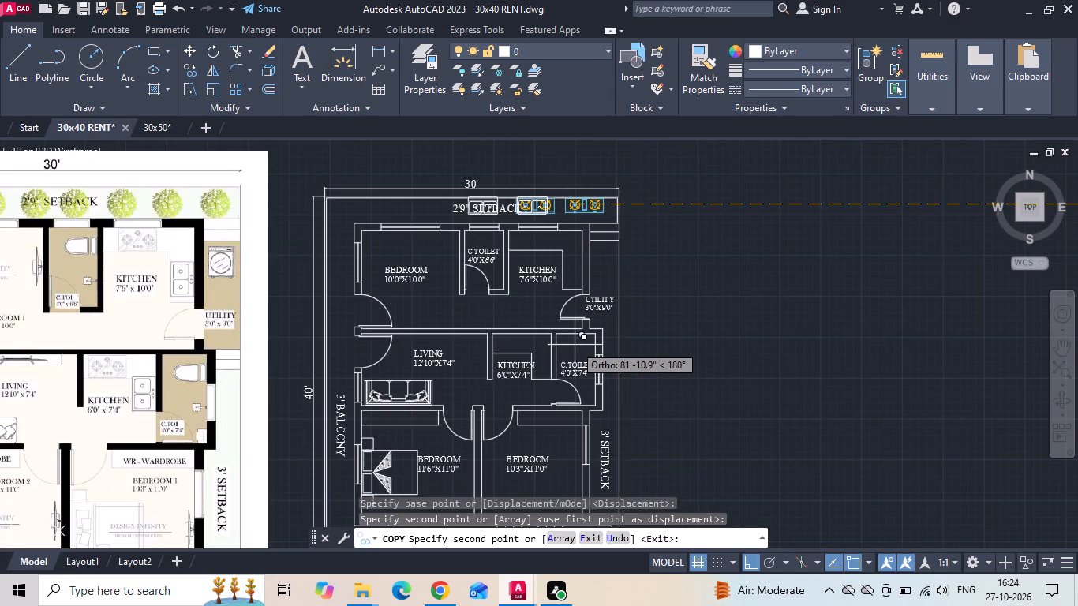
{"action": "key", "text": "Escape"}
Move the copied stove straight down onto the 7'6"X10'0" kitchen's counter below the window.
{"action": "middle_click_drag", "start_coordinate": [496, 211], "coordinate": [546, 291]}
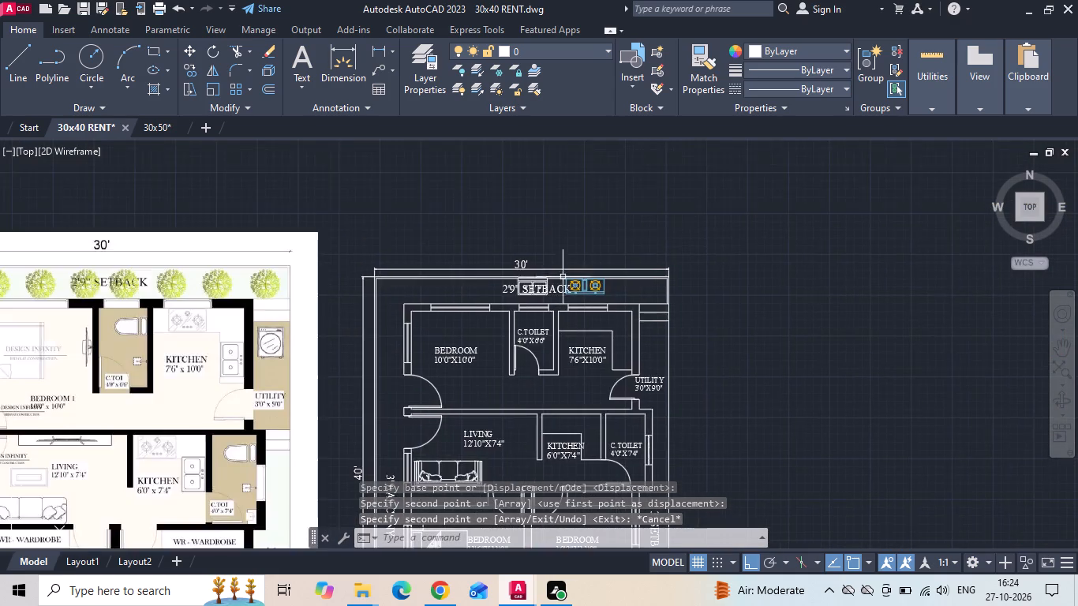
{"action": "scroll", "coordinate": [580, 275], "scroll_direction": "up", "scroll_amount": 3}
{"action": "left_click", "coordinate": [593, 305]}
{"action": "left_click", "coordinate": [577, 316]}
{"action": "right_click", "coordinate": [576, 316]}
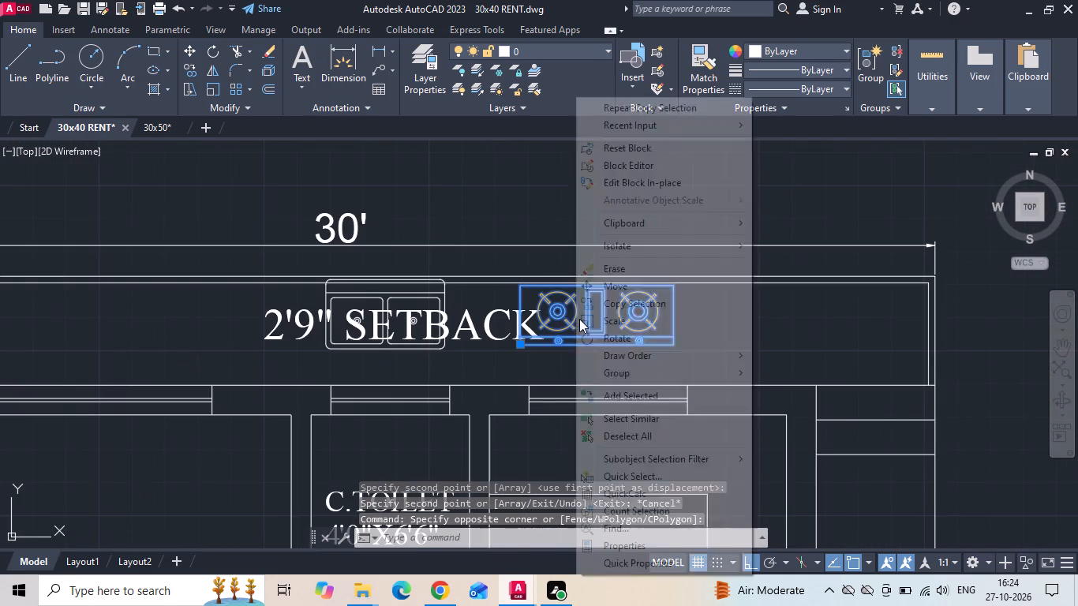
{"action": "left_click", "coordinate": [616, 292]}
{"action": "middle_click_drag", "start_coordinate": [618, 339], "coordinate": [592, 265]}
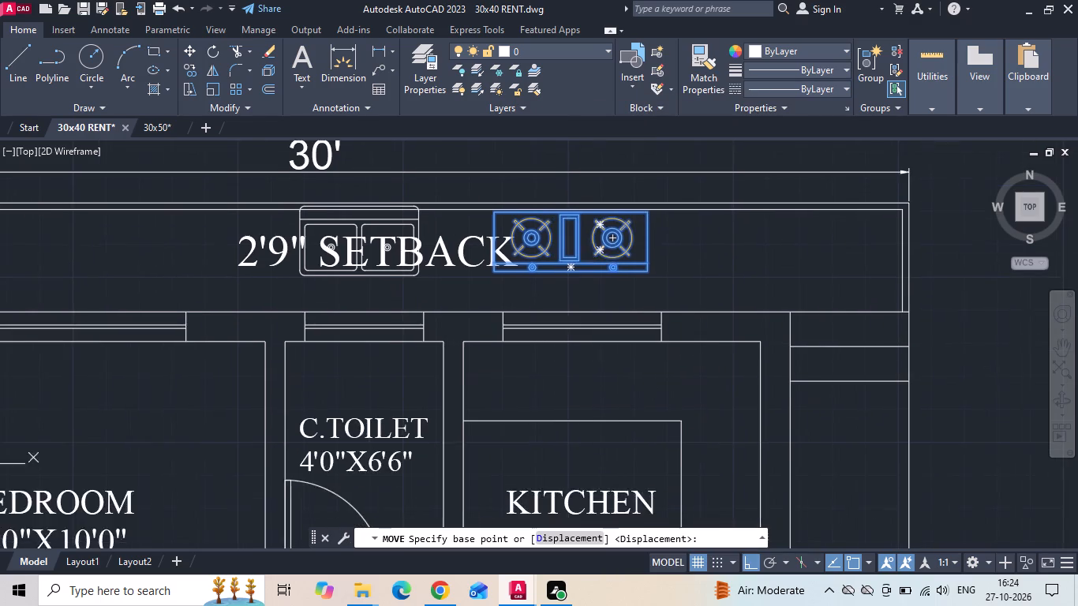
{"action": "scroll", "coordinate": [591, 260], "scroll_direction": "down", "scroll_amount": 1}
{"action": "left_click_drag", "start_coordinate": [591, 258], "coordinate": [586, 292]}
{"action": "scroll", "coordinate": [593, 351], "scroll_direction": "up", "scroll_amount": 2}
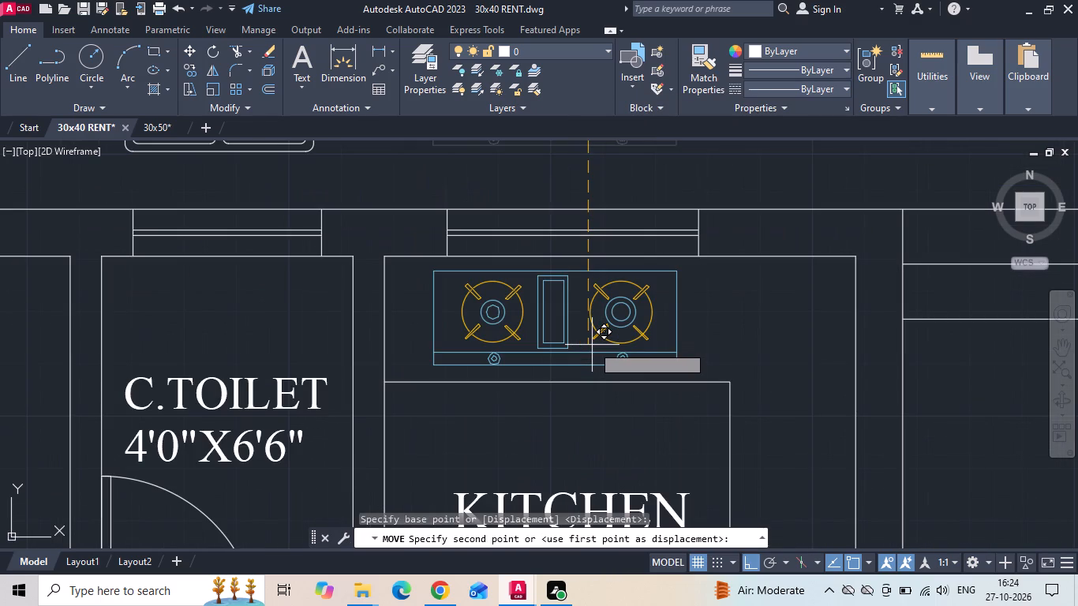
{"action": "left_click", "coordinate": [592, 345]}
{"action": "scroll", "coordinate": [634, 334], "scroll_direction": "down", "scroll_amount": 3}
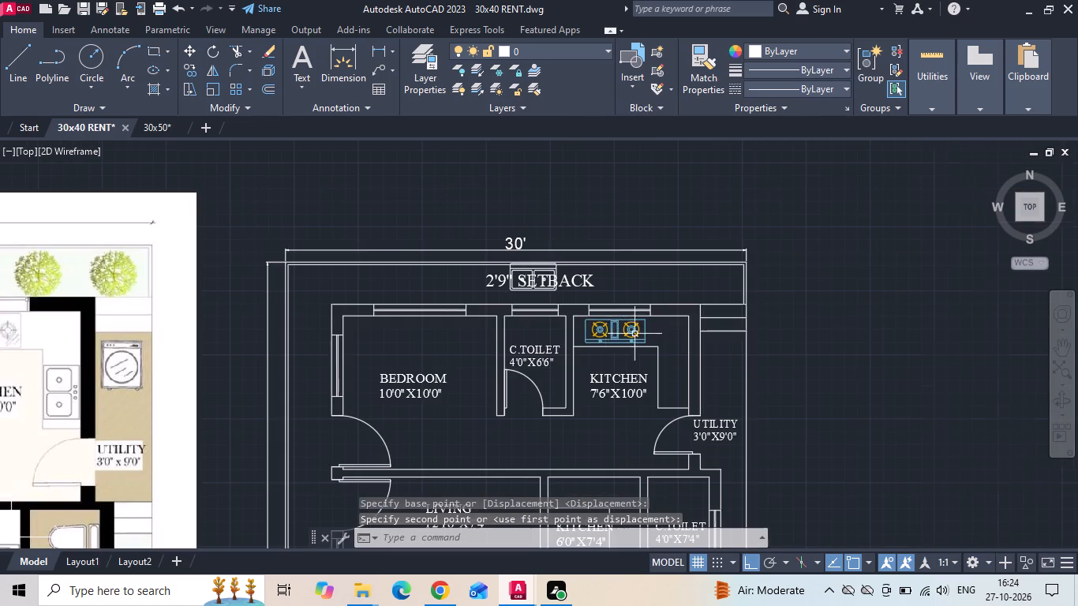
Move the copied double sink horizontally along the 2'9" setback strip until it lies above the 7'6"X10'0" kitchen's utility-side counter.
{"action": "left_click", "coordinate": [524, 264]}
{"action": "right_click", "coordinate": [524, 264]}
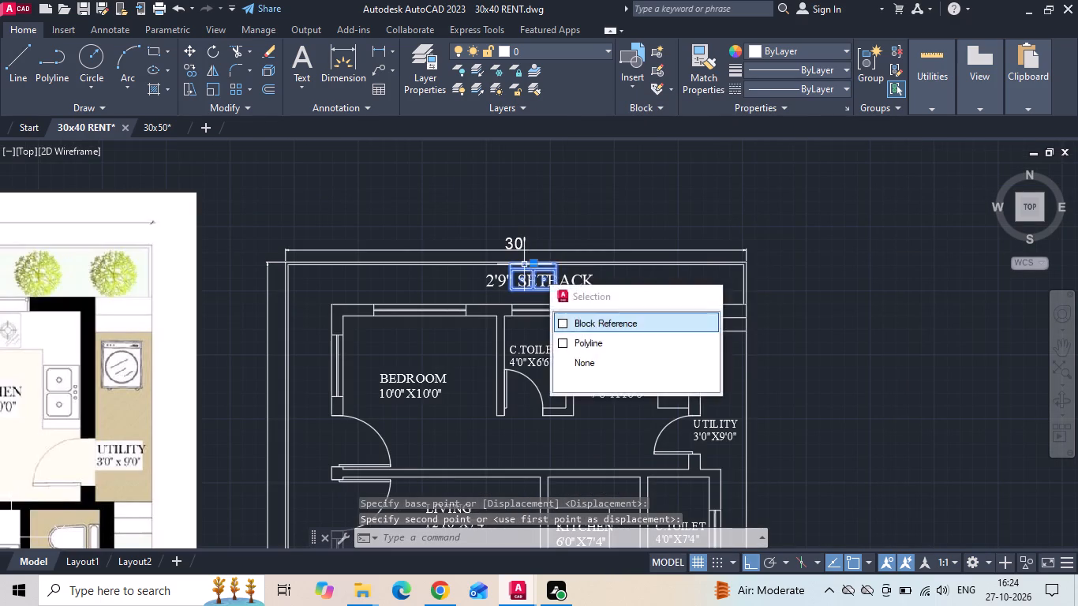
{"action": "left_click", "coordinate": [555, 290]}
{"action": "left_click_drag", "start_coordinate": [508, 282], "coordinate": [545, 294]}
{"action": "scroll", "coordinate": [683, 290], "scroll_direction": "up", "scroll_amount": 2}
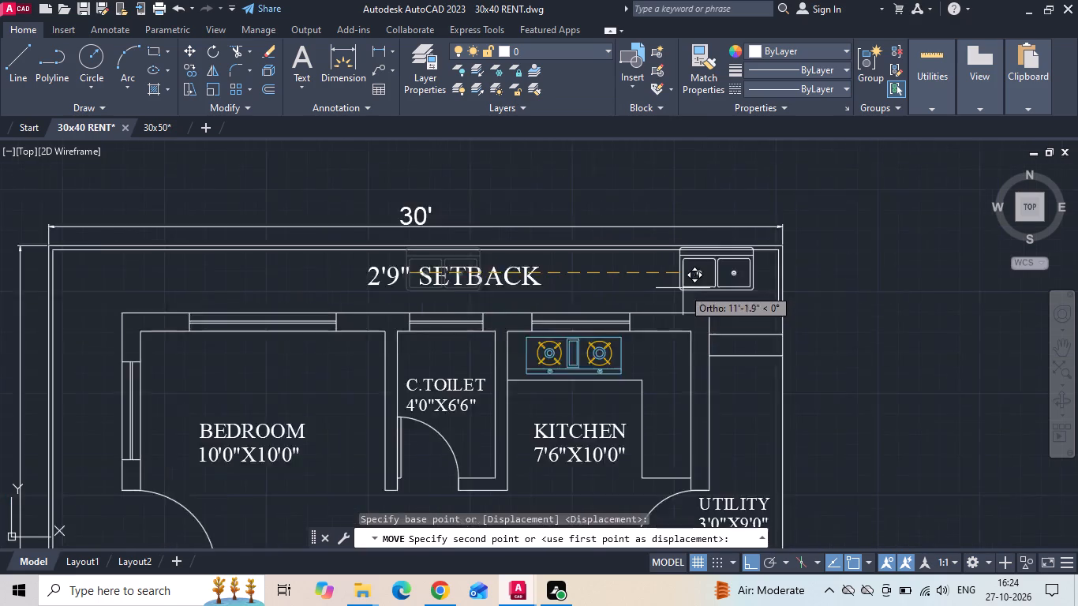
{"action": "left_click", "coordinate": [640, 275]}
{"action": "key", "text": "Escape"}
Rotate the double sink in the setback strip 270° so it stands vertically with its back towards the outer side wall.
{"action": "left_click_drag", "start_coordinate": [655, 278], "coordinate": [648, 277]}
{"action": "left_click", "coordinate": [555, 267]}
{"action": "right_click", "coordinate": [556, 267]}
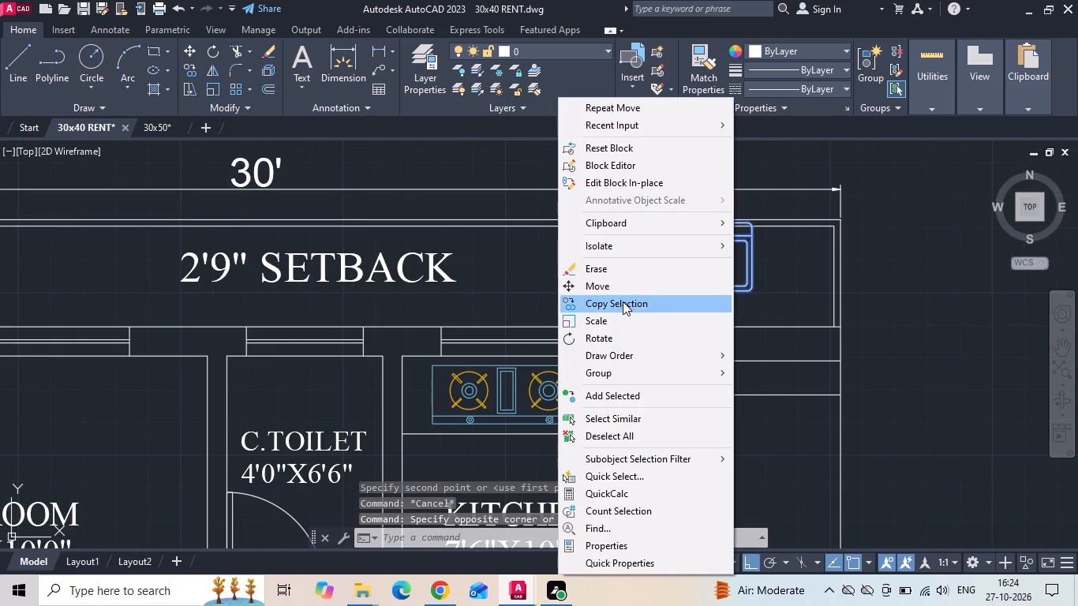
{"action": "left_click", "coordinate": [617, 339]}
{"action": "left_click_drag", "start_coordinate": [688, 270], "coordinate": [687, 278]}
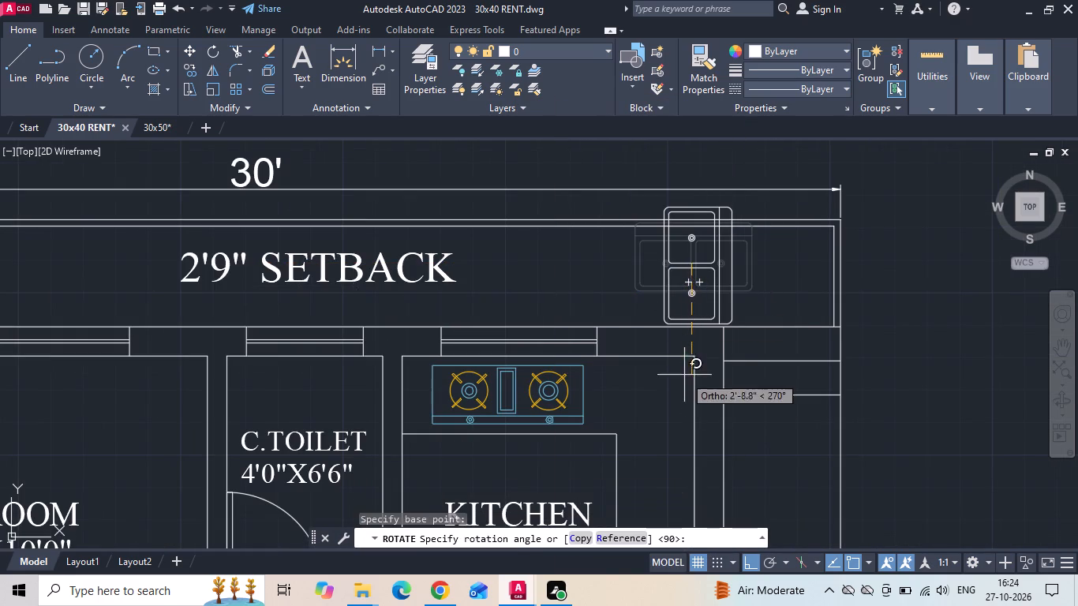
{"action": "left_click", "coordinate": [679, 436]}
Move the rotated double sink straight down from the setback strip into the 7'6"X10'0" kitchen beside the stove.
{"action": "left_click", "coordinate": [734, 262]}
{"action": "right_click", "coordinate": [685, 260]}
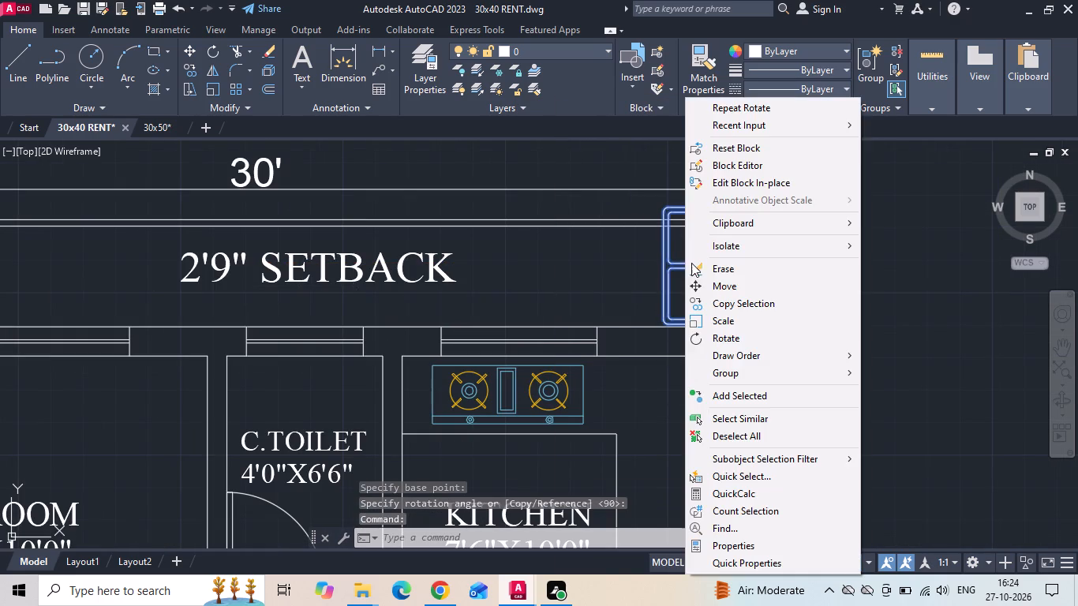
{"action": "left_click", "coordinate": [702, 282]}
{"action": "left_click_drag", "start_coordinate": [687, 267], "coordinate": [643, 279]}
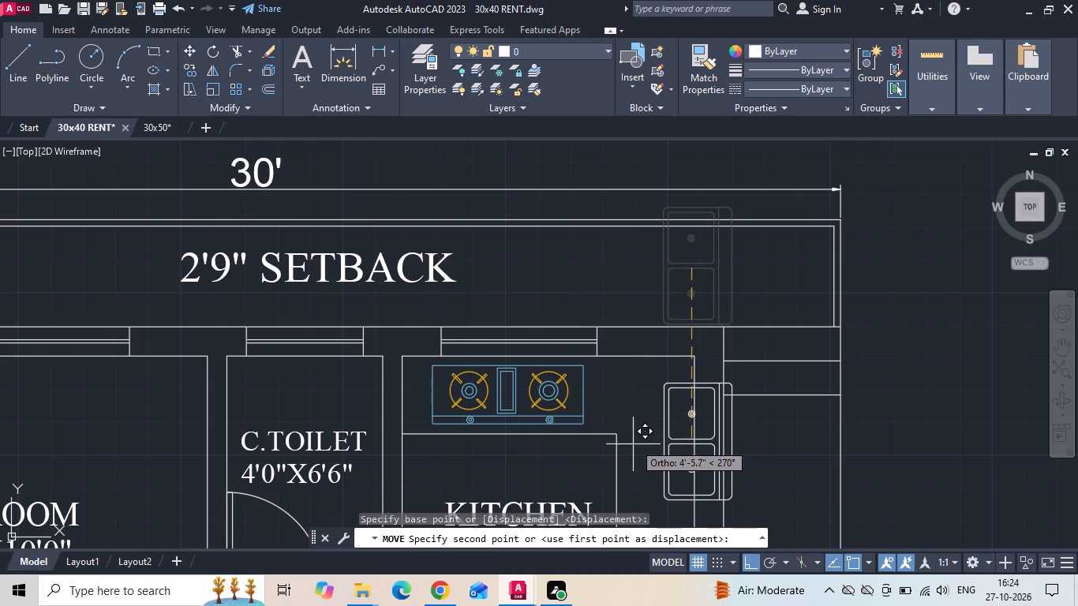
{"action": "left_click", "coordinate": [621, 441]}
{"action": "scroll", "coordinate": [641, 433], "scroll_direction": "up", "scroll_amount": 1}
Shift the double sink about 10 inches horizontally onto the 7'6"X10'0" kitchen's counter along the utility wall.
{"action": "middle_click_drag", "start_coordinate": [639, 427], "coordinate": [625, 257]}
{"action": "left_click", "coordinate": [625, 252]}
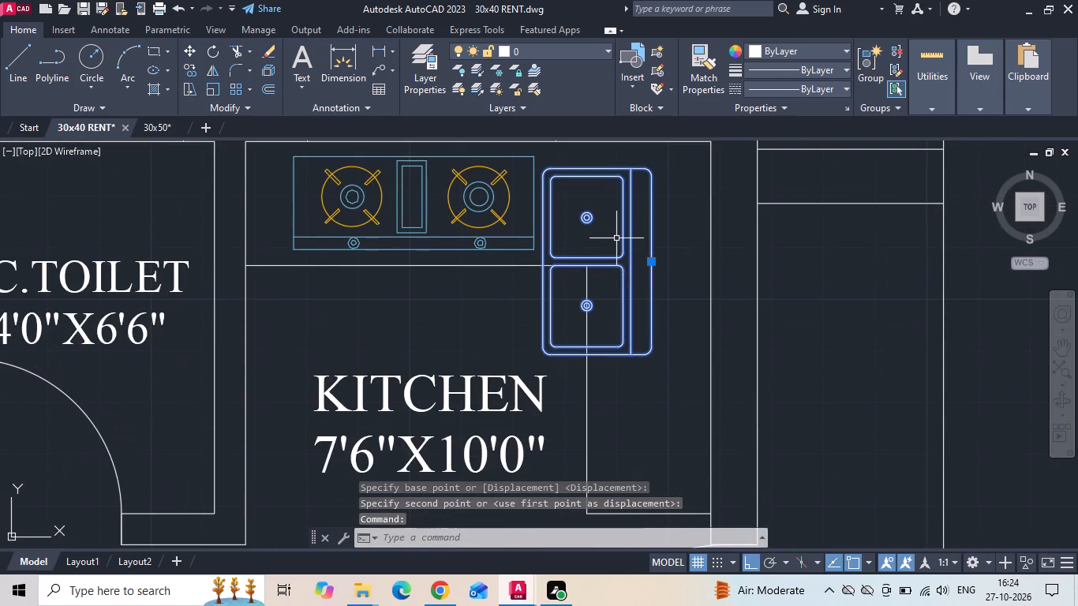
{"action": "right_click", "coordinate": [616, 238]}
{"action": "left_click", "coordinate": [633, 287]}
{"action": "left_click", "coordinate": [852, 365]}
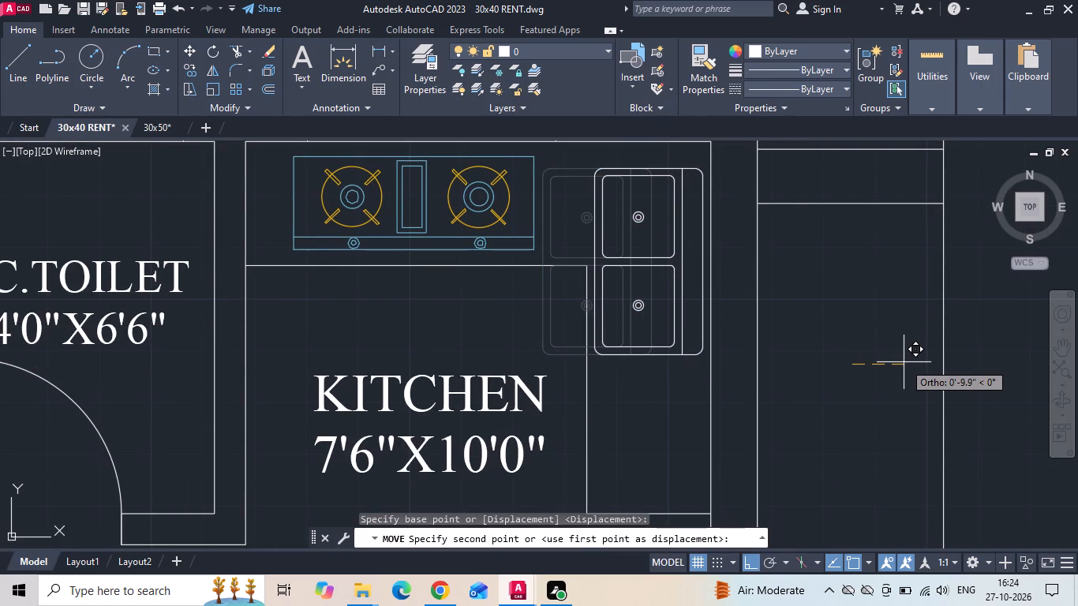
{"action": "left_click", "coordinate": [904, 362]}
Move the double sink straight down about 2 feet along the utility-side counter, clear of the counter corner.
{"action": "left_click_drag", "start_coordinate": [654, 414], "coordinate": [639, 380]}
{"action": "left_click", "coordinate": [613, 299]}
{"action": "right_click", "coordinate": [613, 299]}
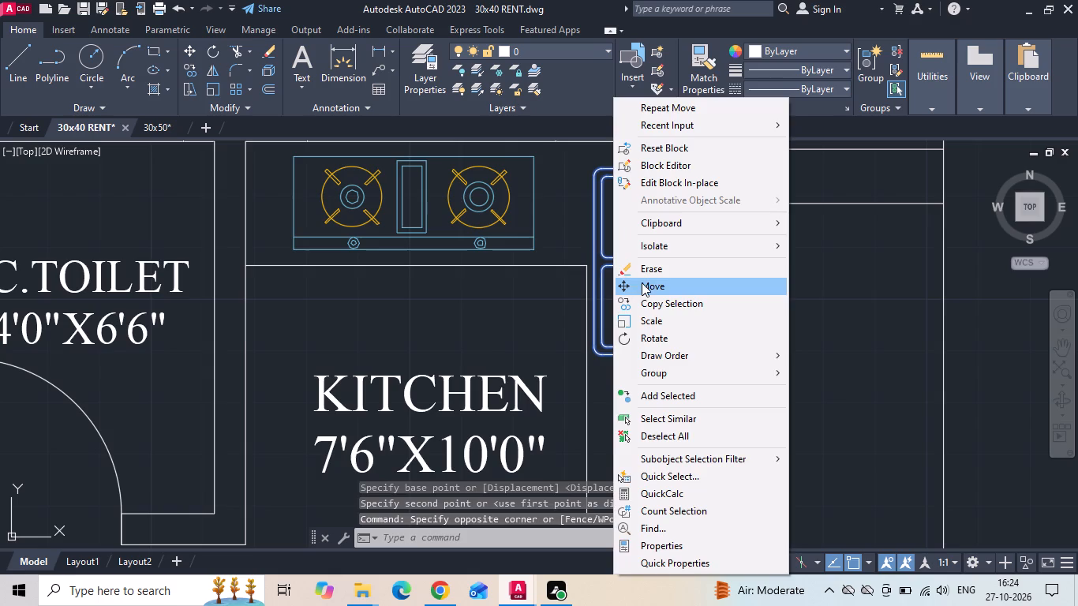
{"action": "left_click", "coordinate": [642, 282]}
{"action": "scroll", "coordinate": [642, 282], "scroll_direction": "down", "scroll_amount": 2}
{"action": "scroll", "coordinate": [736, 309], "scroll_direction": "up", "scroll_amount": 1}
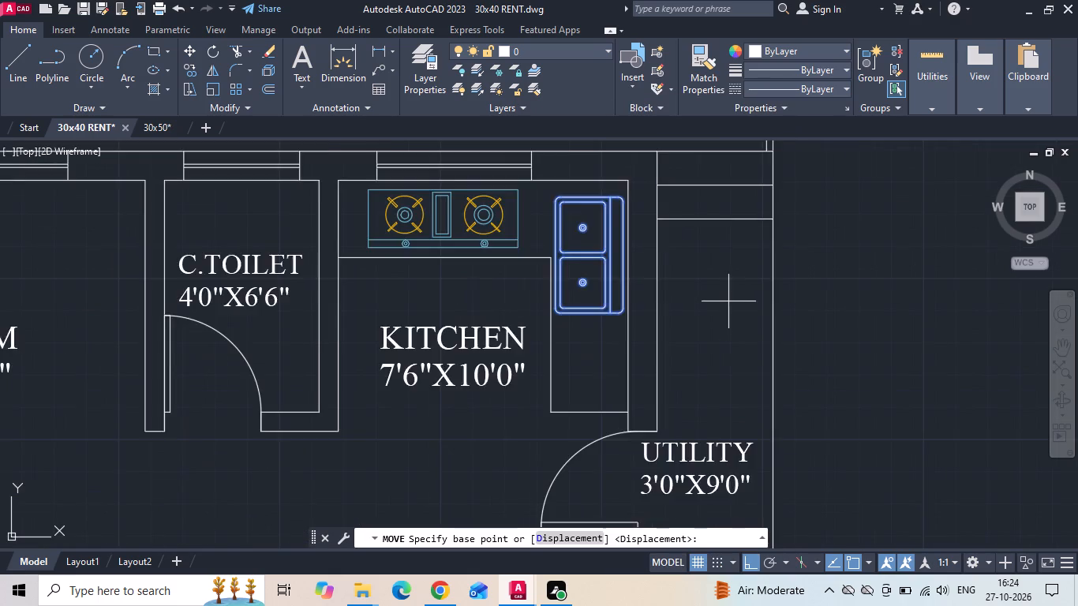
{"action": "scroll", "coordinate": [728, 301], "scroll_direction": "up", "scroll_amount": 1}
{"action": "left_click", "coordinate": [728, 301]}
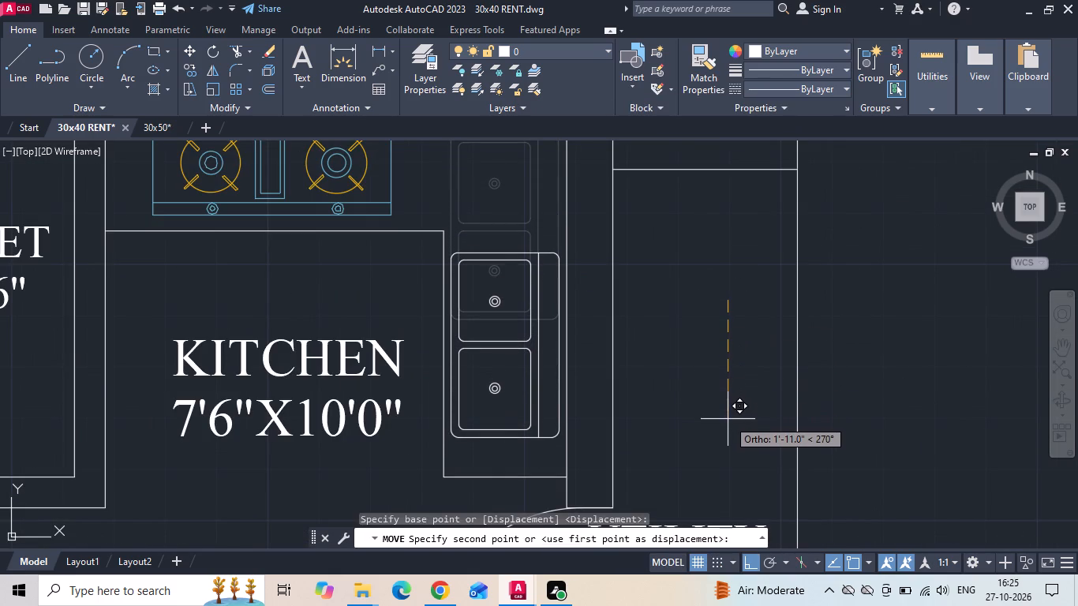
{"action": "left_click", "coordinate": [728, 425]}
Copy the stove and double sink from the 7'6"X10'0" kitchen straight down to the level of the 6'0"X7'4" kitchen.
{"action": "scroll", "coordinate": [728, 425], "scroll_direction": "down", "scroll_amount": 3}
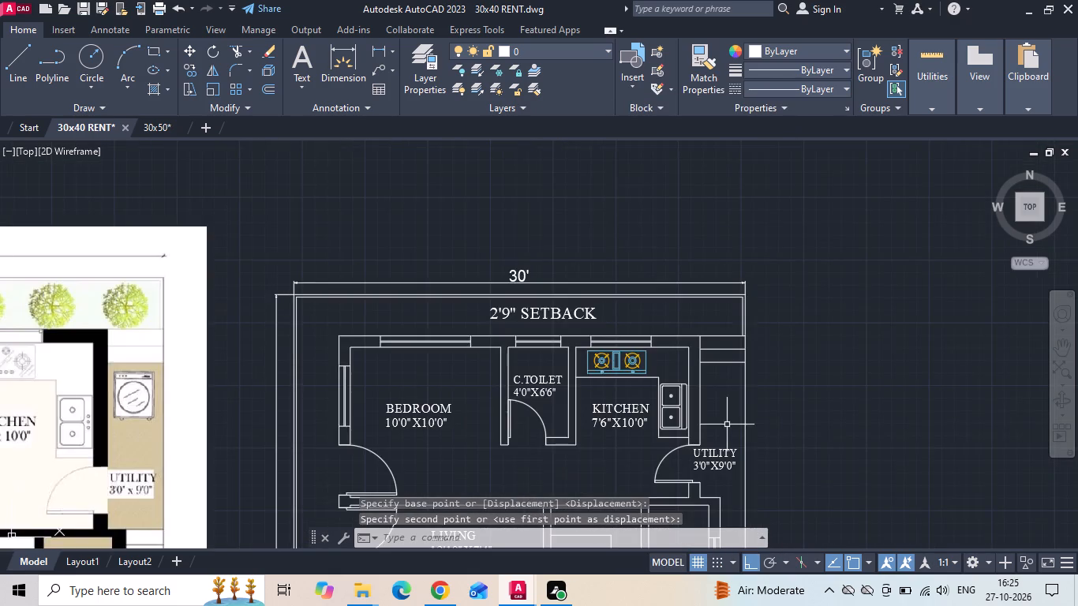
{"action": "scroll", "coordinate": [713, 406], "scroll_direction": "down", "scroll_amount": 1}
{"action": "scroll", "coordinate": [627, 392], "scroll_direction": "up", "scroll_amount": 3}
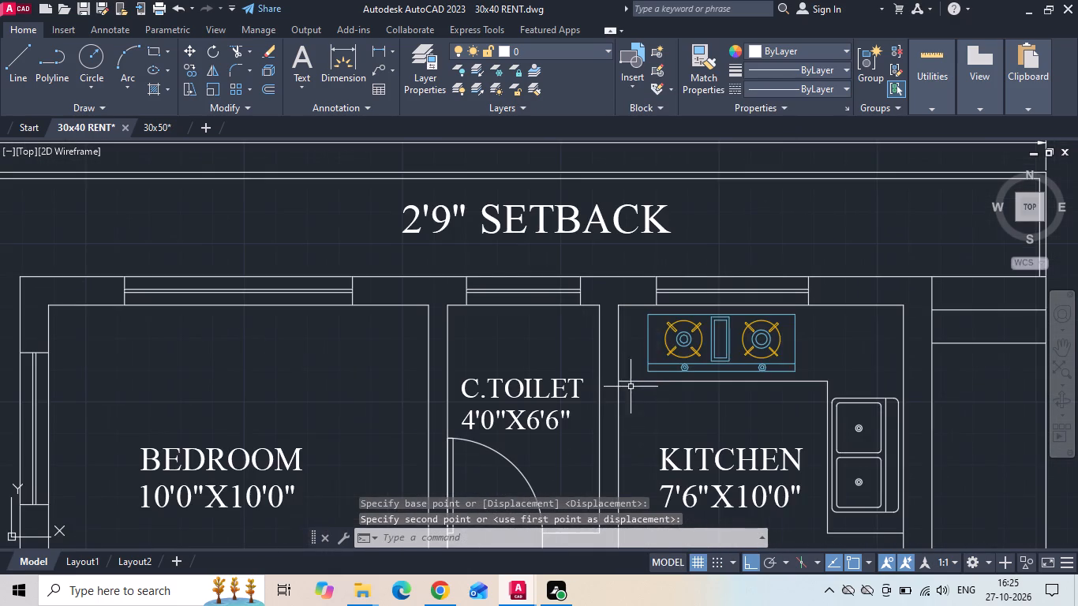
{"action": "middle_click_drag", "start_coordinate": [740, 337], "coordinate": [536, 306]}
{"action": "scroll", "coordinate": [593, 301], "scroll_direction": "down", "scroll_amount": 2}
{"action": "middle_click_drag", "start_coordinate": [500, 341], "coordinate": [530, 327]}
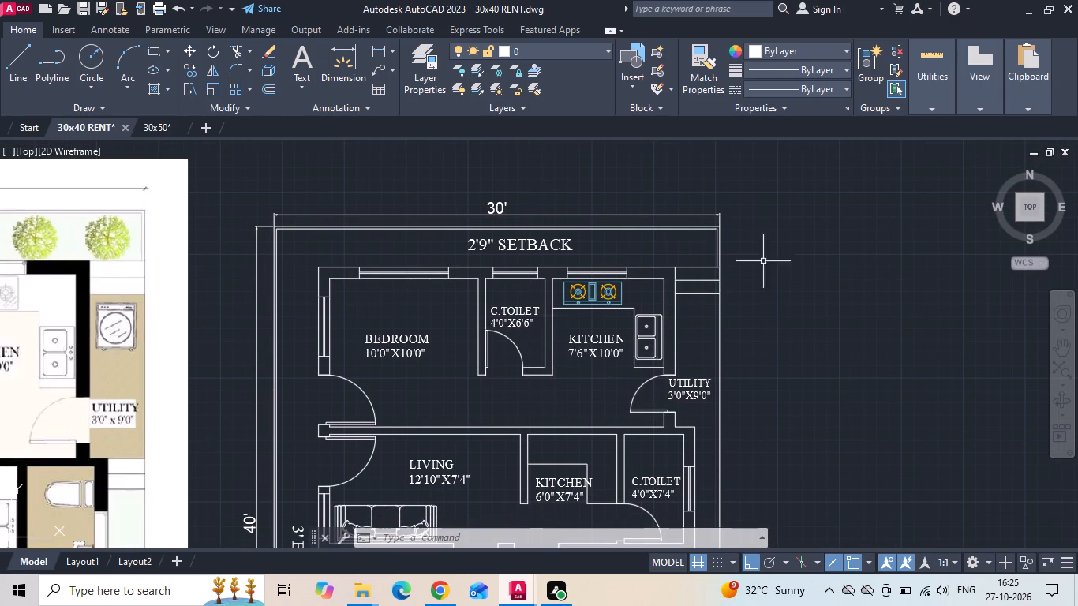
{"action": "scroll", "coordinate": [689, 252], "scroll_direction": "down", "scroll_amount": 1}
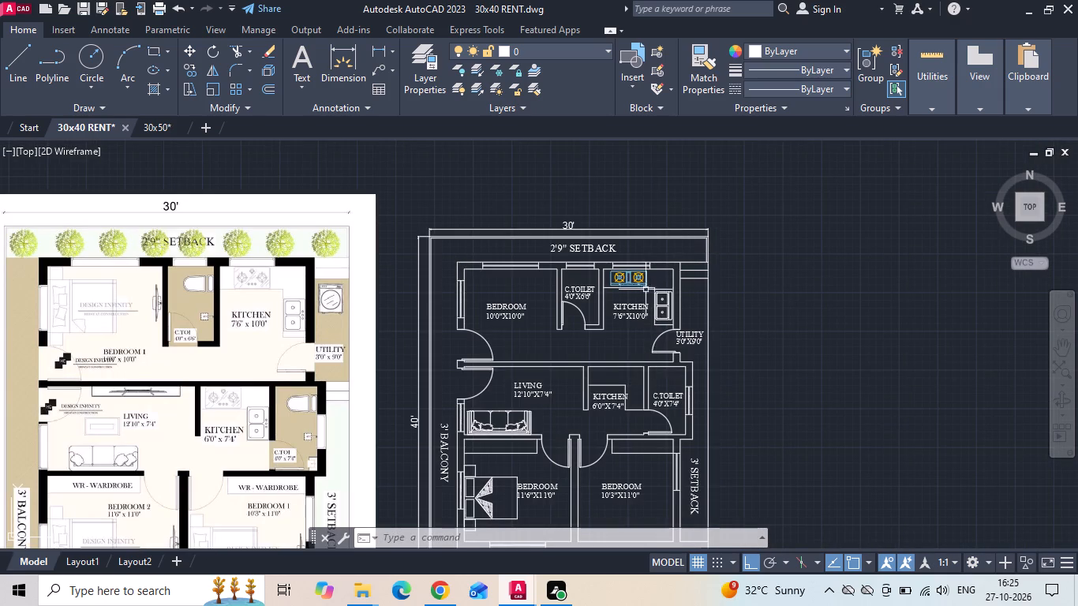
{"action": "left_click", "coordinate": [624, 275]}
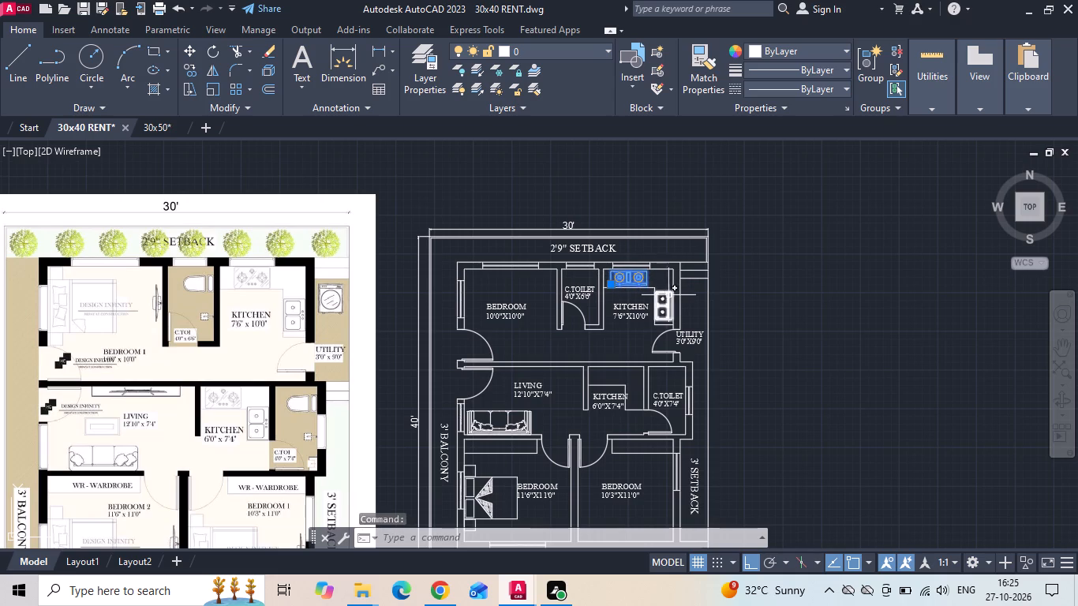
{"action": "left_click", "coordinate": [666, 301]}
{"action": "right_click", "coordinate": [666, 301]}
{"action": "left_click", "coordinate": [681, 325]}
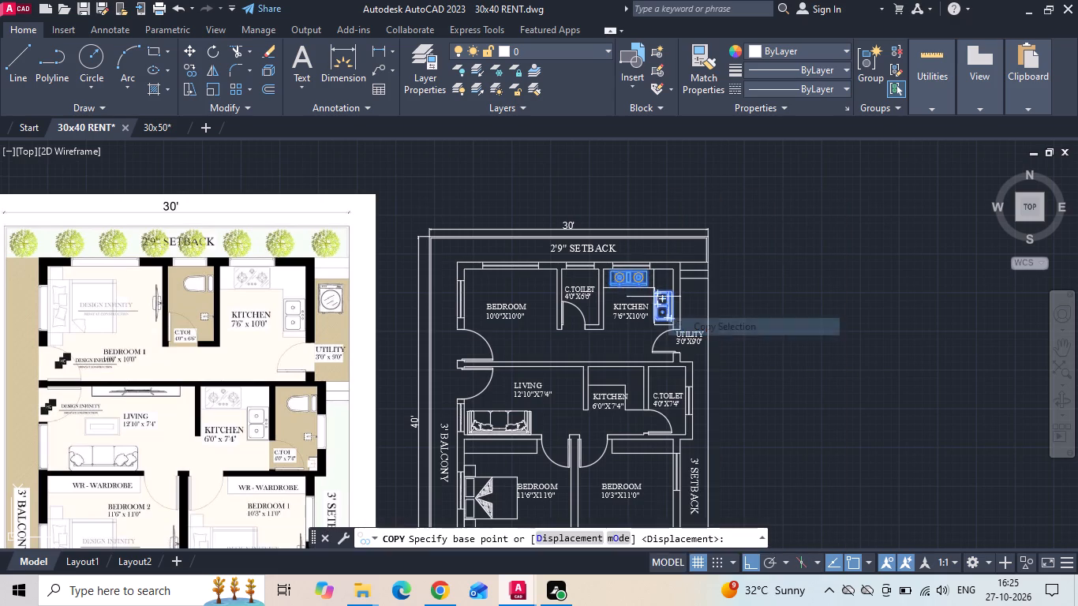
{"action": "left_click_drag", "start_coordinate": [630, 277], "coordinate": [626, 301]}
{"action": "scroll", "coordinate": [619, 387], "scroll_direction": "up", "scroll_amount": 3}
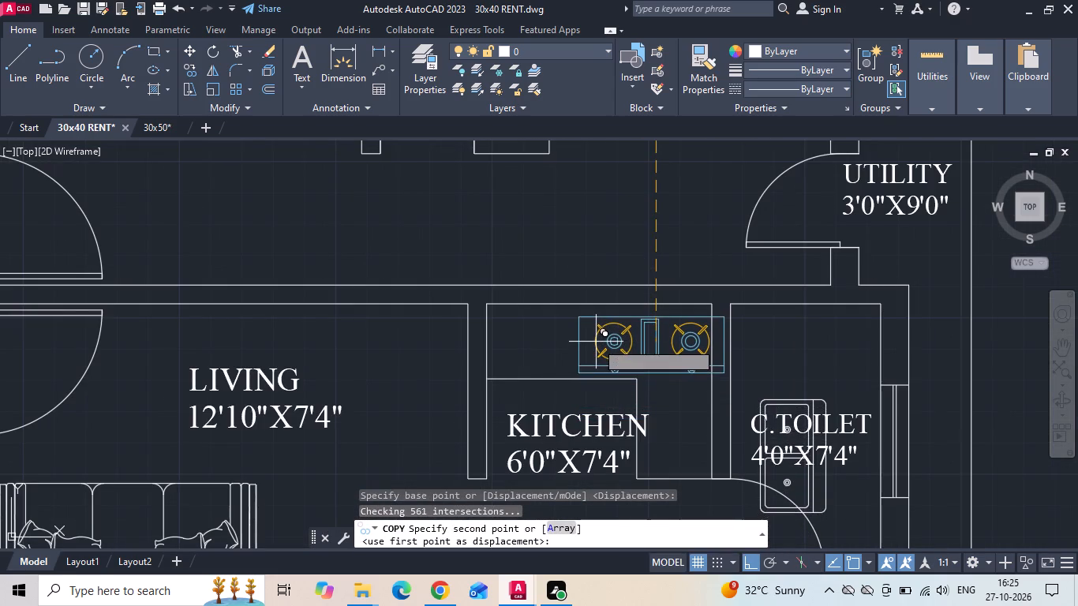
{"action": "left_click", "coordinate": [596, 341]}
{"action": "key", "text": "Escape"}
Move the copied stove horizontally onto the 6'0"X7'4" kitchen's upper counter, next to the living-room wall.
{"action": "left_click", "coordinate": [604, 335]}
{"action": "right_click", "coordinate": [604, 333]}
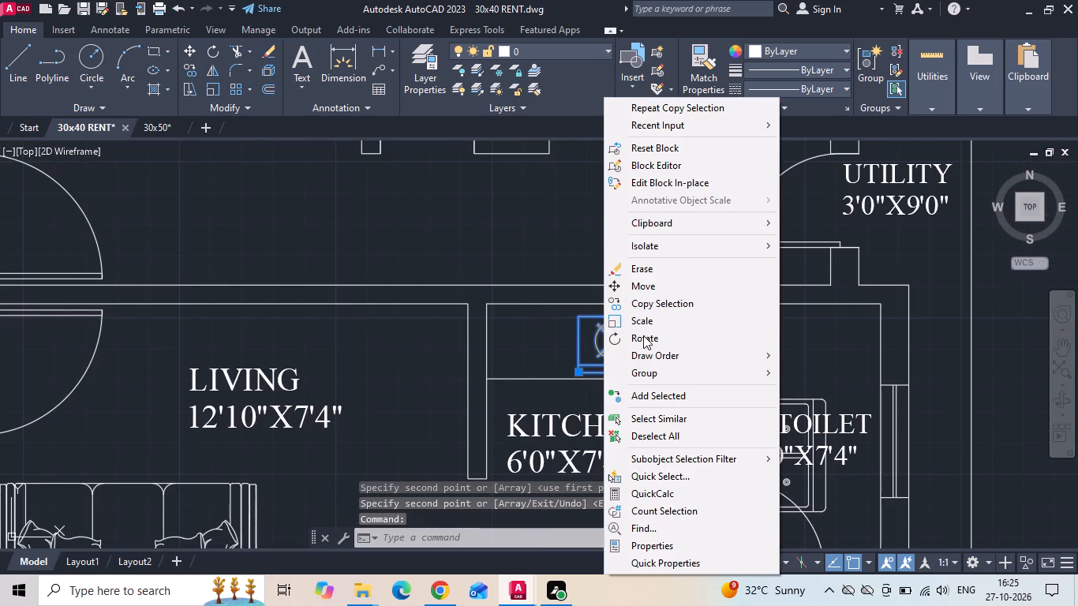
{"action": "left_click", "coordinate": [660, 288]}
{"action": "scroll", "coordinate": [730, 339], "scroll_direction": "up", "scroll_amount": 1}
{"action": "left_click", "coordinate": [867, 351]}
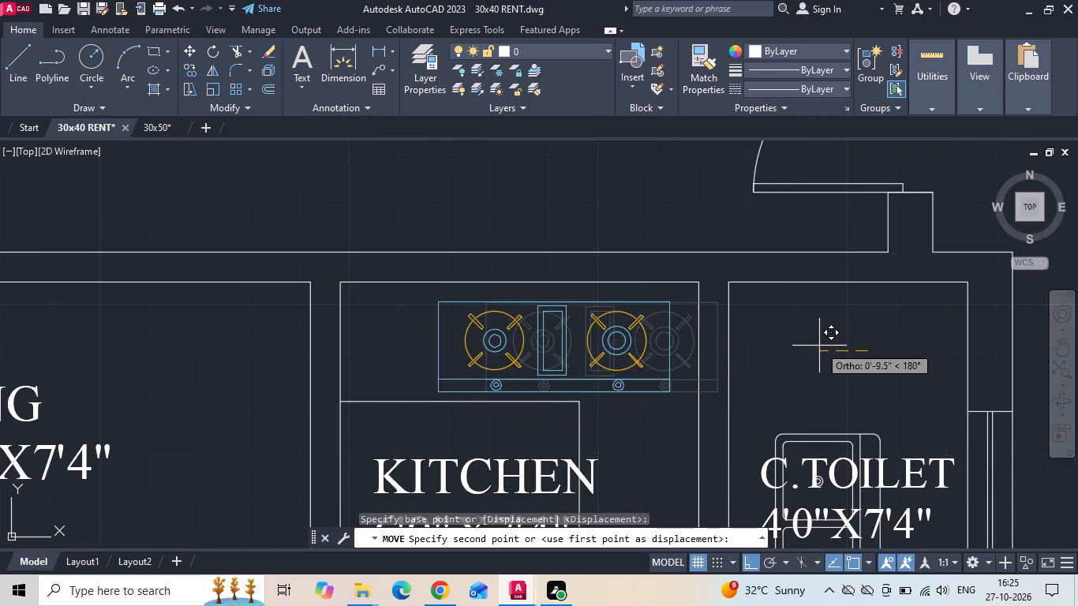
{"action": "left_click", "coordinate": [729, 340]}
Nudge the stove slightly down so it sits centred in the depth of the 6'0"X7'4" kitchen's upper counter.
{"action": "middle_click_drag", "start_coordinate": [618, 360], "coordinate": [616, 323]}
{"action": "left_click_drag", "start_coordinate": [530, 317], "coordinate": [444, 298]}
{"action": "left_click", "coordinate": [416, 292]}
{"action": "right_click", "coordinate": [414, 292]}
{"action": "left_click", "coordinate": [445, 286]}
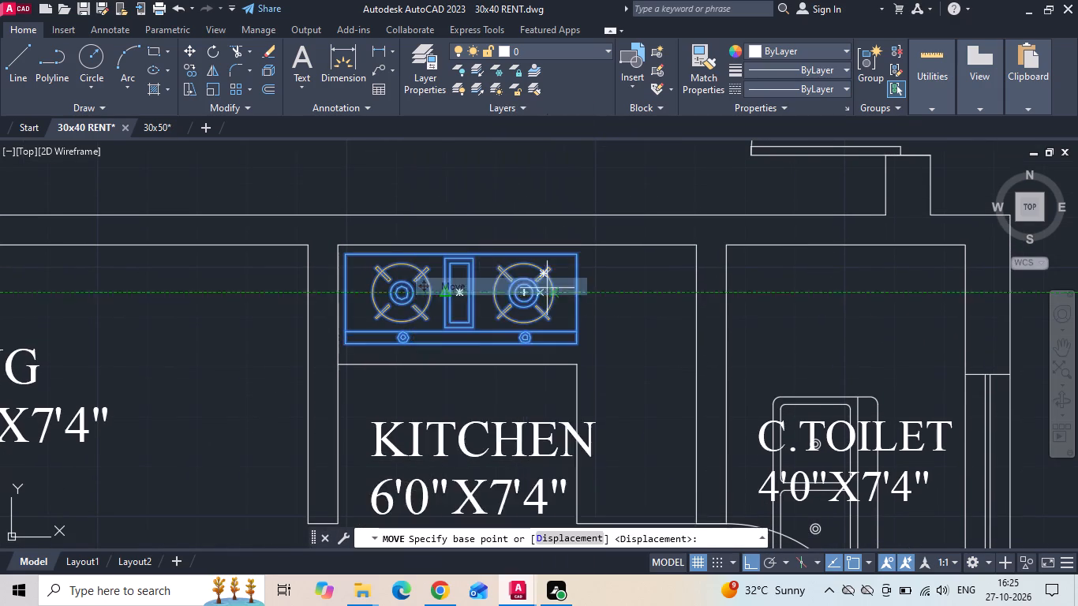
{"action": "scroll", "coordinate": [547, 288], "scroll_direction": "up", "scroll_amount": 2}
{"action": "left_click", "coordinate": [678, 289]}
{"action": "left_click", "coordinate": [679, 298]}
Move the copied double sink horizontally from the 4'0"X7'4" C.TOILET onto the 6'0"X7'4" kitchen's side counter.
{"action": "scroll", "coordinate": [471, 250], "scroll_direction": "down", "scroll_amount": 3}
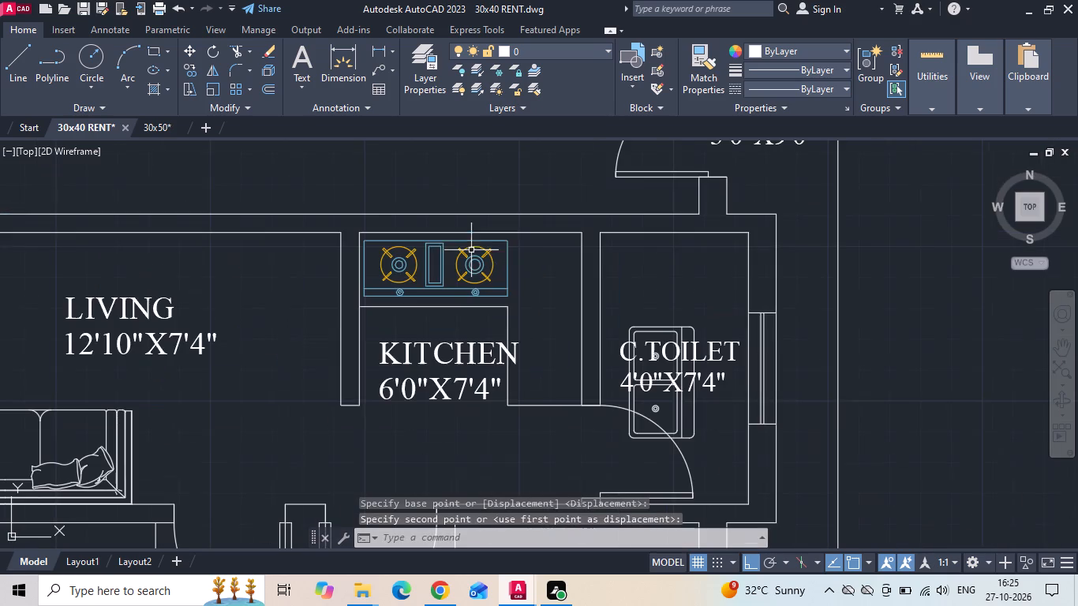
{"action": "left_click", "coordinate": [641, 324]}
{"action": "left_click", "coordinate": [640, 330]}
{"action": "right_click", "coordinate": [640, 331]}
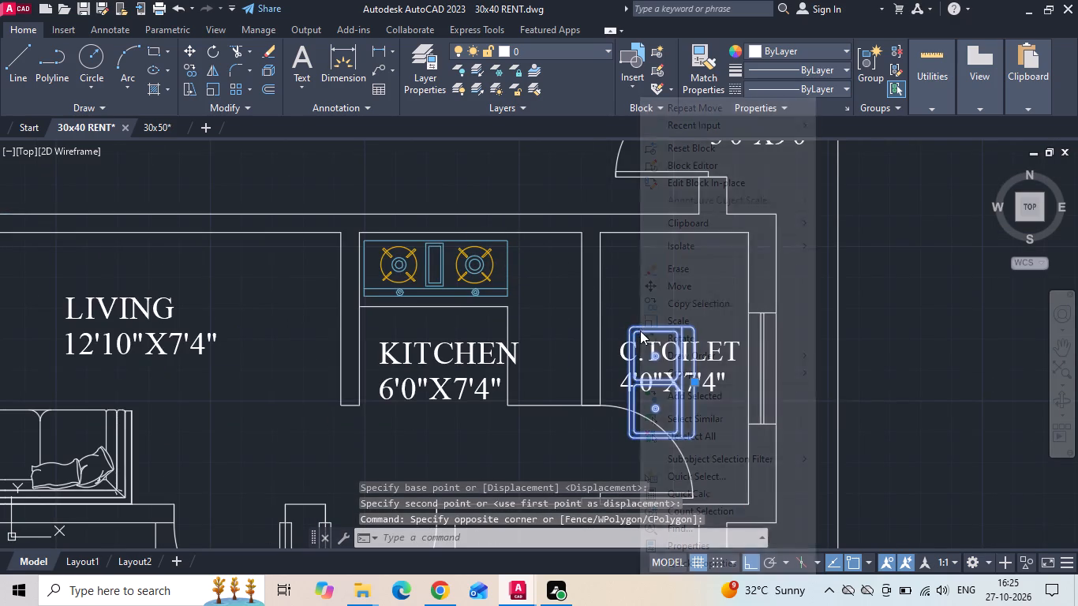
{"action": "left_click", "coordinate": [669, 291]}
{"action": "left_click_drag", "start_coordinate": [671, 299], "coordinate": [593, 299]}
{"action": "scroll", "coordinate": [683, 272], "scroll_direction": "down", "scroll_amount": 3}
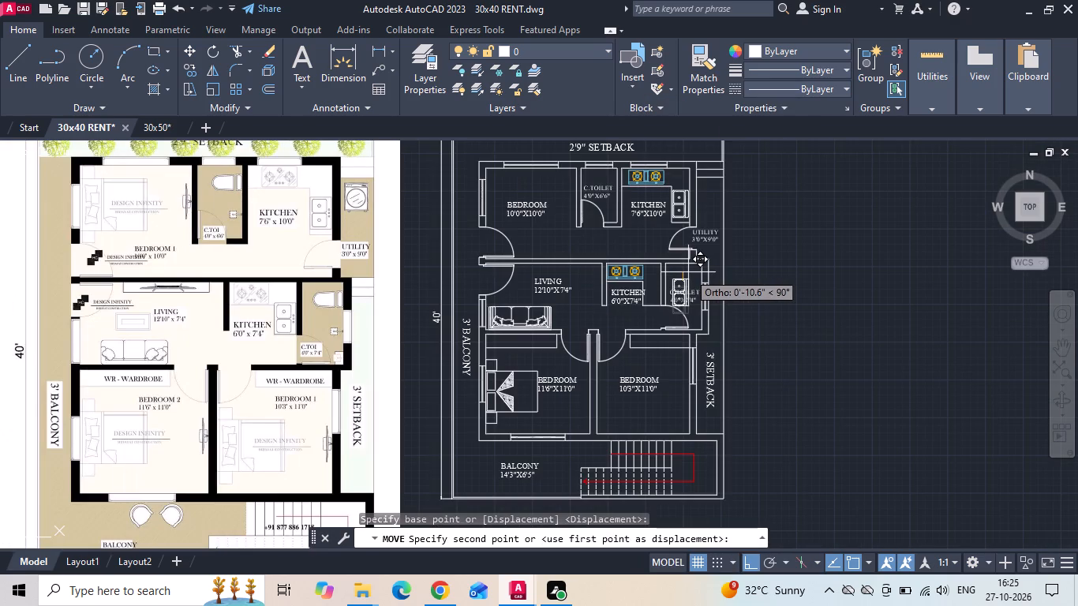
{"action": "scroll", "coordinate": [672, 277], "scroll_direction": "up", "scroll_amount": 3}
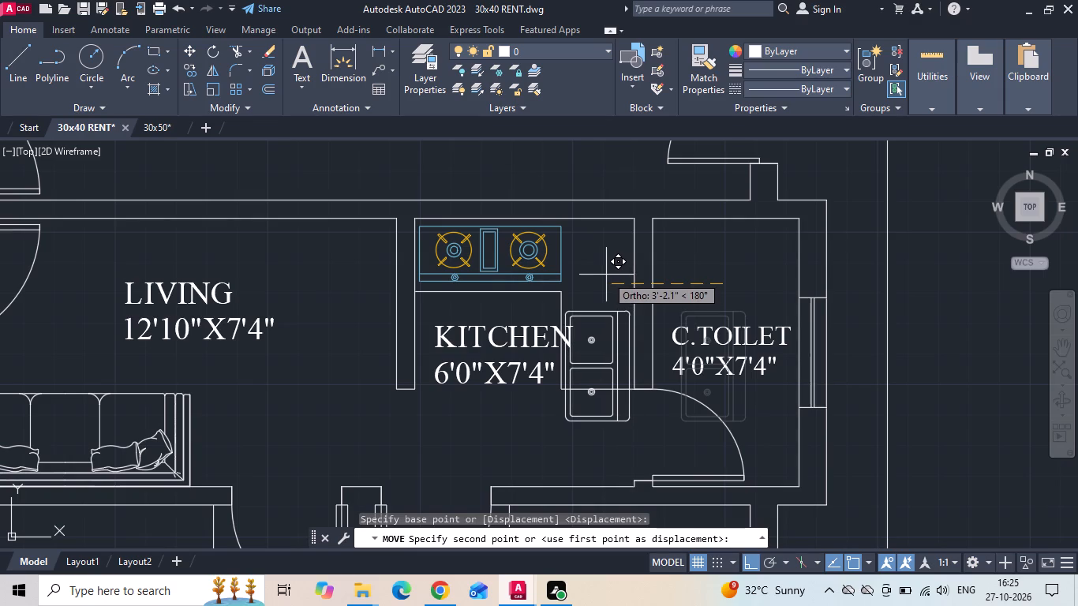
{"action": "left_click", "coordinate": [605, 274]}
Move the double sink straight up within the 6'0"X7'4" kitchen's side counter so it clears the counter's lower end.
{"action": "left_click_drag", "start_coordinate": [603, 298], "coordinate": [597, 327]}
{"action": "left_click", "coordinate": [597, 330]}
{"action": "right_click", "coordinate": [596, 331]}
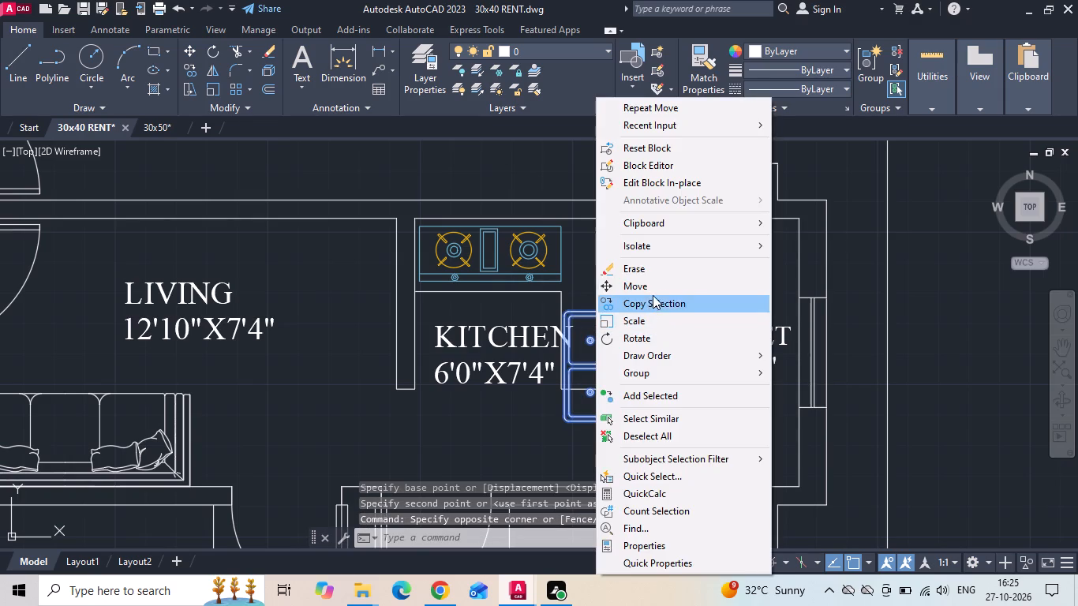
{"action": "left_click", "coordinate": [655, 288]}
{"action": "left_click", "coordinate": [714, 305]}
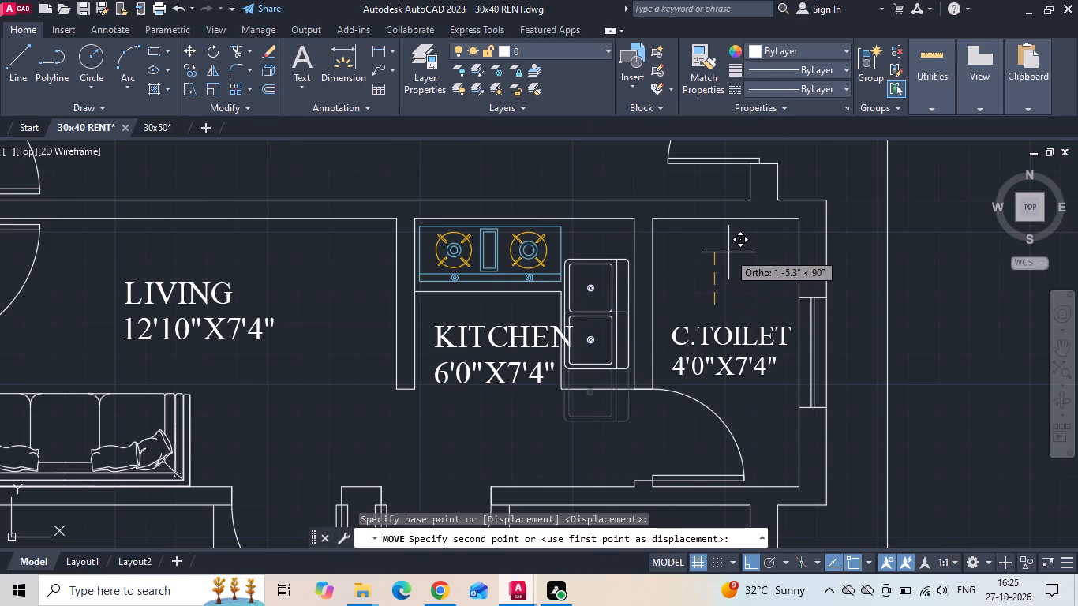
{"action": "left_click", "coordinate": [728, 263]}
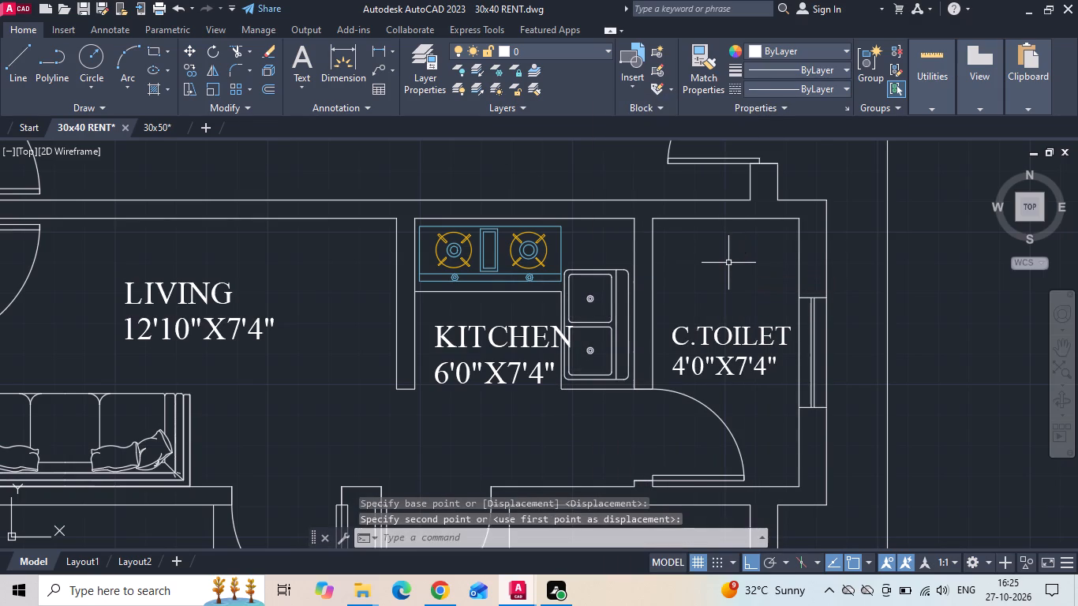
Delete the double sink from the 6'0"X7'4" kitchen's side counter.
{"action": "left_click", "coordinate": [584, 280]}
{"action": "left_click", "coordinate": [585, 271]}
{"action": "left_click", "coordinate": [585, 271]}
{"action": "left_click", "coordinate": [579, 273]}
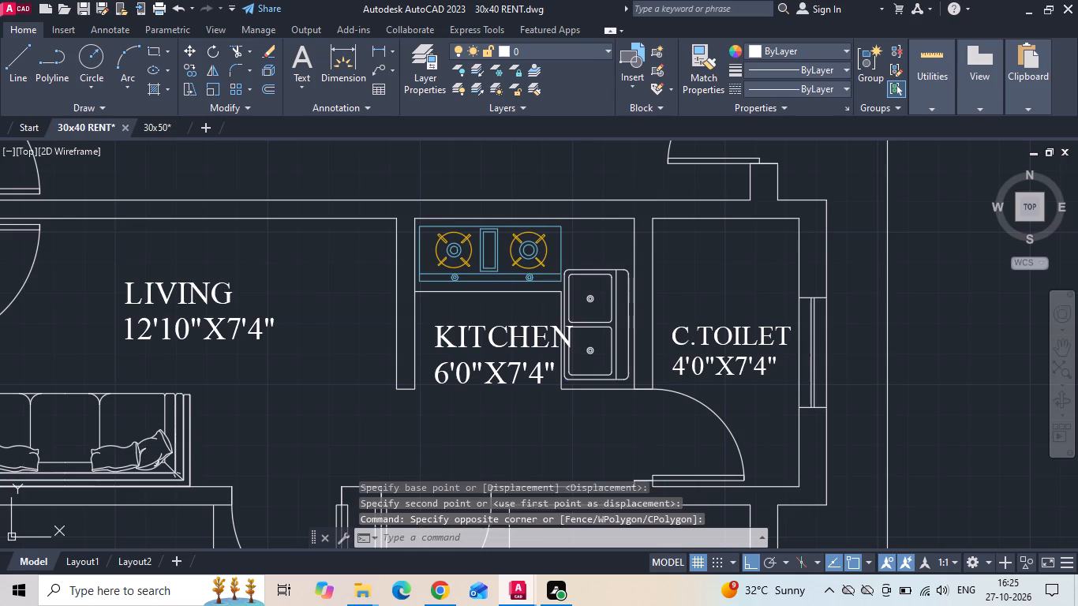
{"action": "key", "text": "Delete"}
Insert the Sink-single - 30 in top block from DesignCenter's Kitchens.dwg, placing it below the 6'0"X7'4" kitchen.
{"action": "key", "text": "d"}
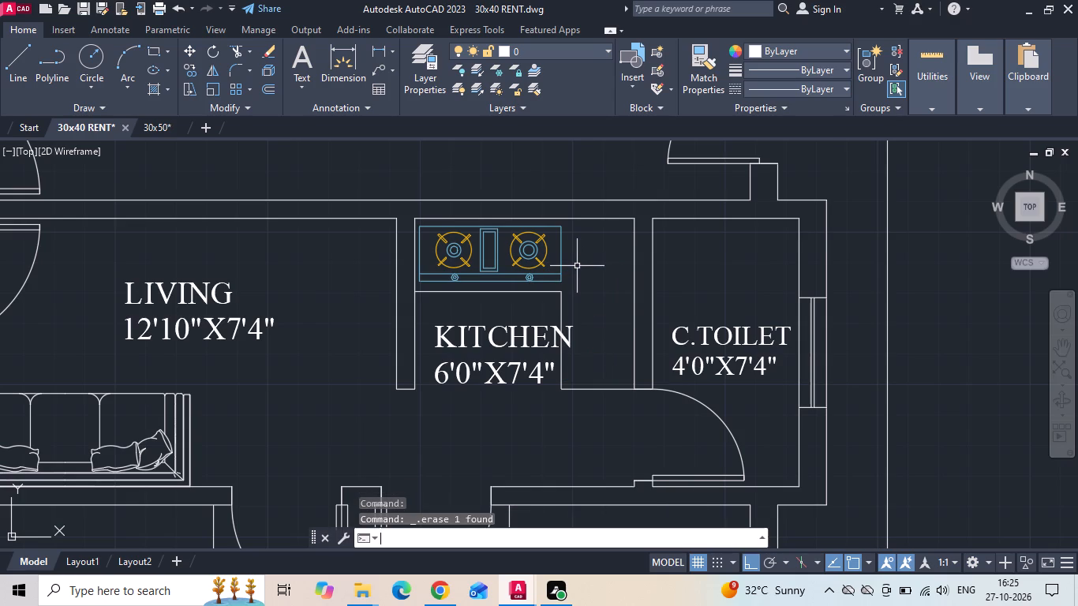
{"action": "key", "text": "c"}
{"action": "key", "text": "space"}
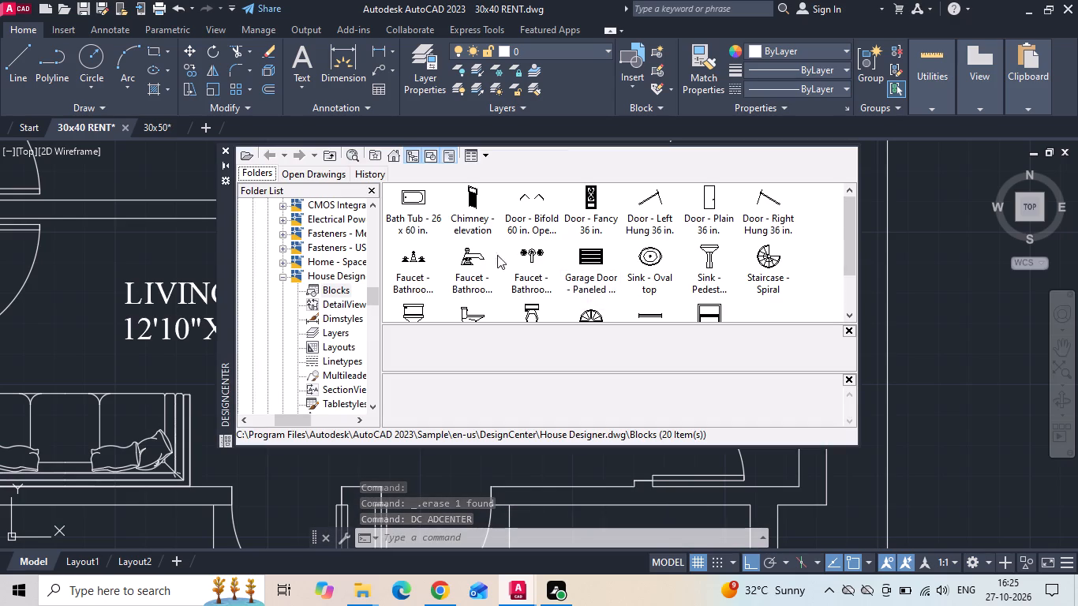
{"action": "scroll", "coordinate": [342, 257], "scroll_direction": "down", "scroll_amount": 2}
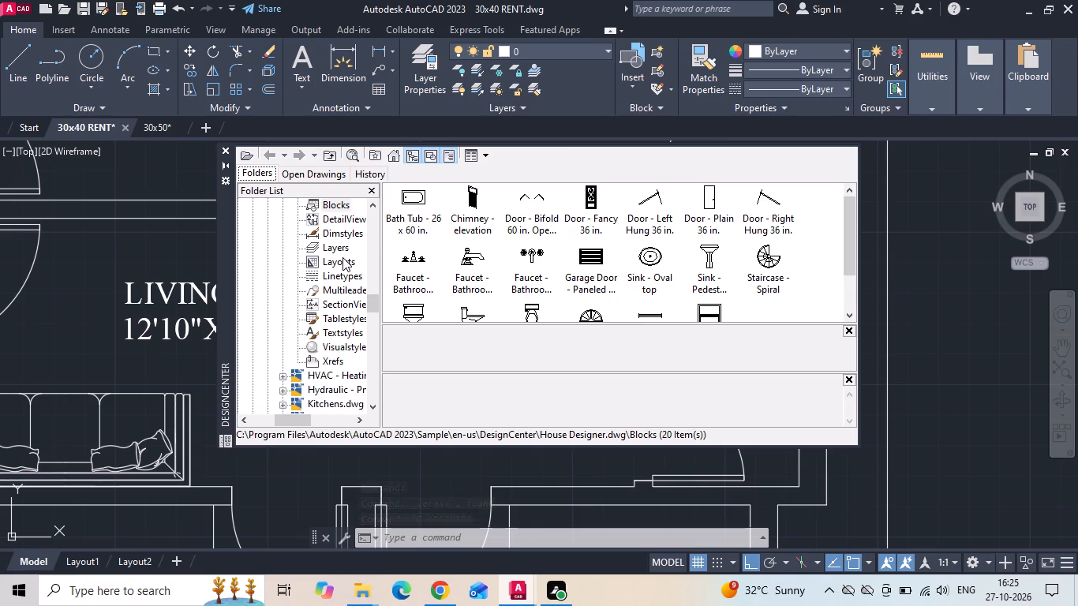
{"action": "double_click", "coordinate": [326, 403]}
{"action": "double_click", "coordinate": [417, 215]}
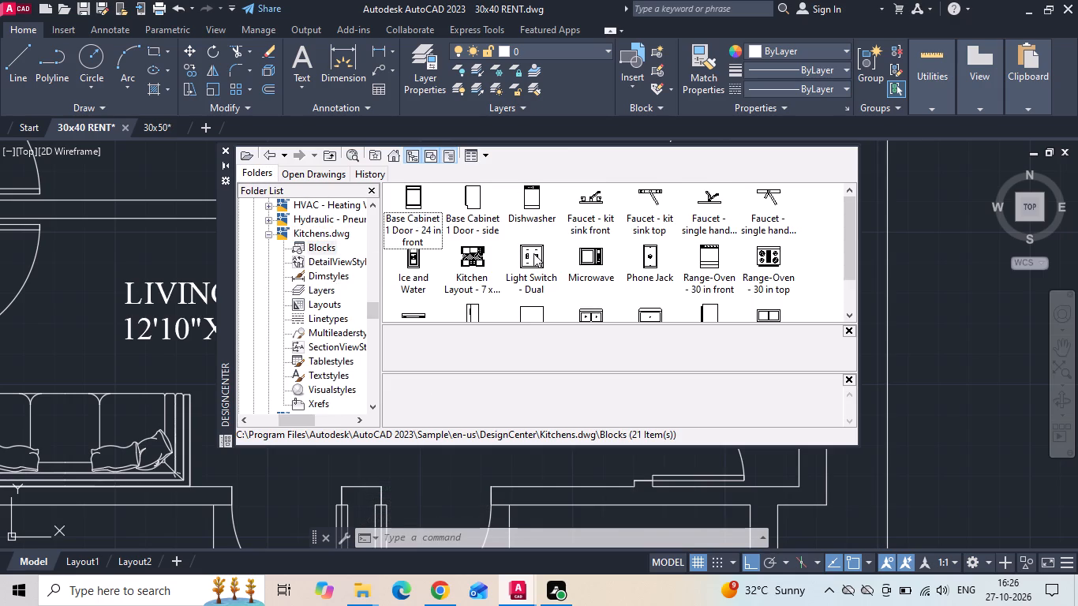
{"action": "scroll", "coordinate": [601, 258], "scroll_direction": "down", "scroll_amount": 1}
{"action": "left_click_drag", "start_coordinate": [649, 279], "coordinate": [504, 446]}
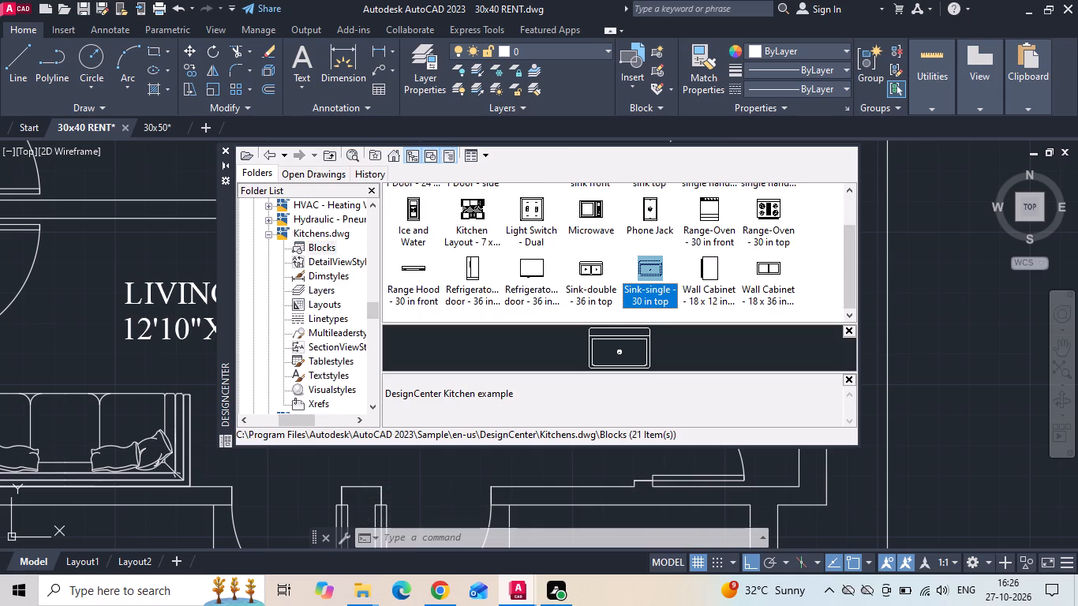
{"action": "left_click_drag", "start_coordinate": [504, 446], "coordinate": [453, 464]}
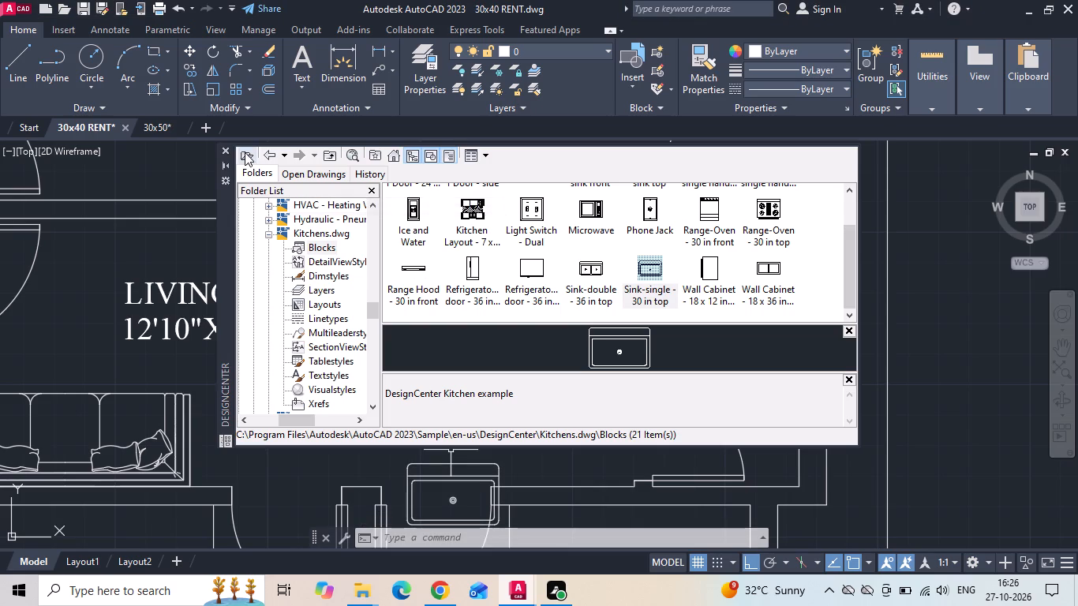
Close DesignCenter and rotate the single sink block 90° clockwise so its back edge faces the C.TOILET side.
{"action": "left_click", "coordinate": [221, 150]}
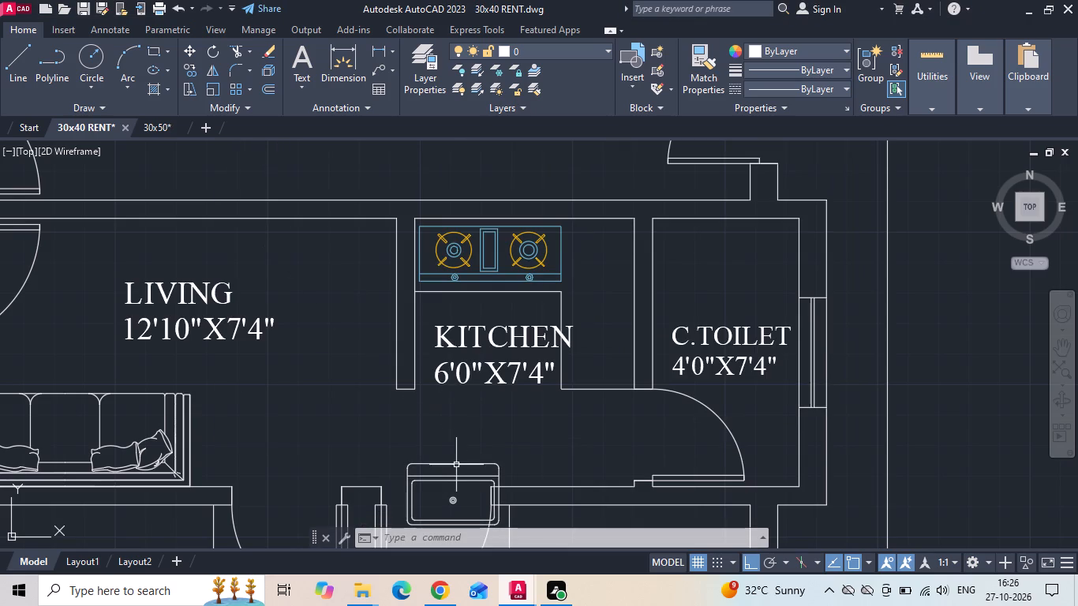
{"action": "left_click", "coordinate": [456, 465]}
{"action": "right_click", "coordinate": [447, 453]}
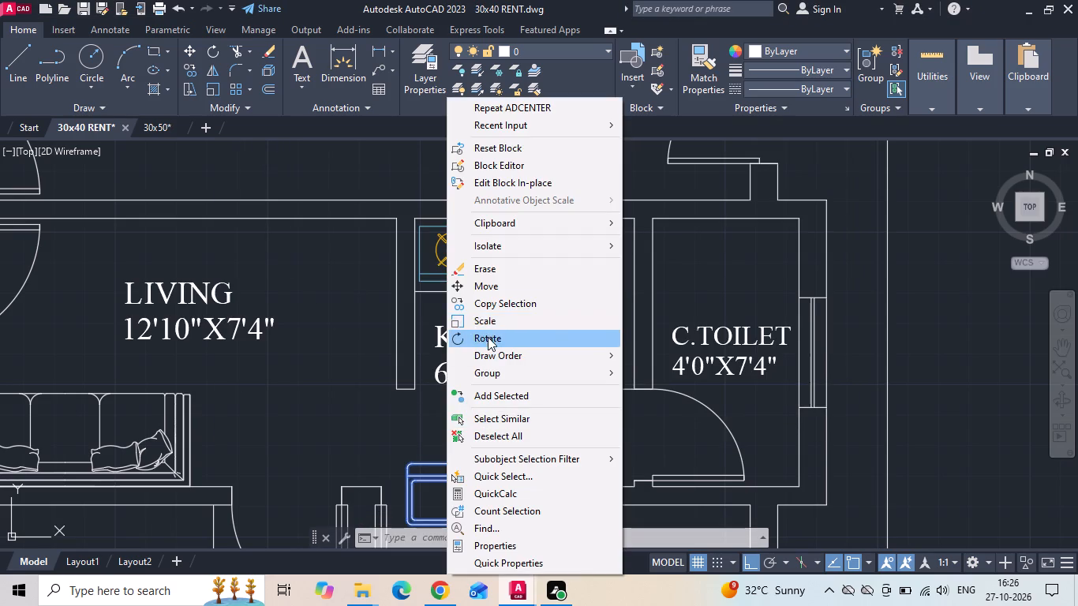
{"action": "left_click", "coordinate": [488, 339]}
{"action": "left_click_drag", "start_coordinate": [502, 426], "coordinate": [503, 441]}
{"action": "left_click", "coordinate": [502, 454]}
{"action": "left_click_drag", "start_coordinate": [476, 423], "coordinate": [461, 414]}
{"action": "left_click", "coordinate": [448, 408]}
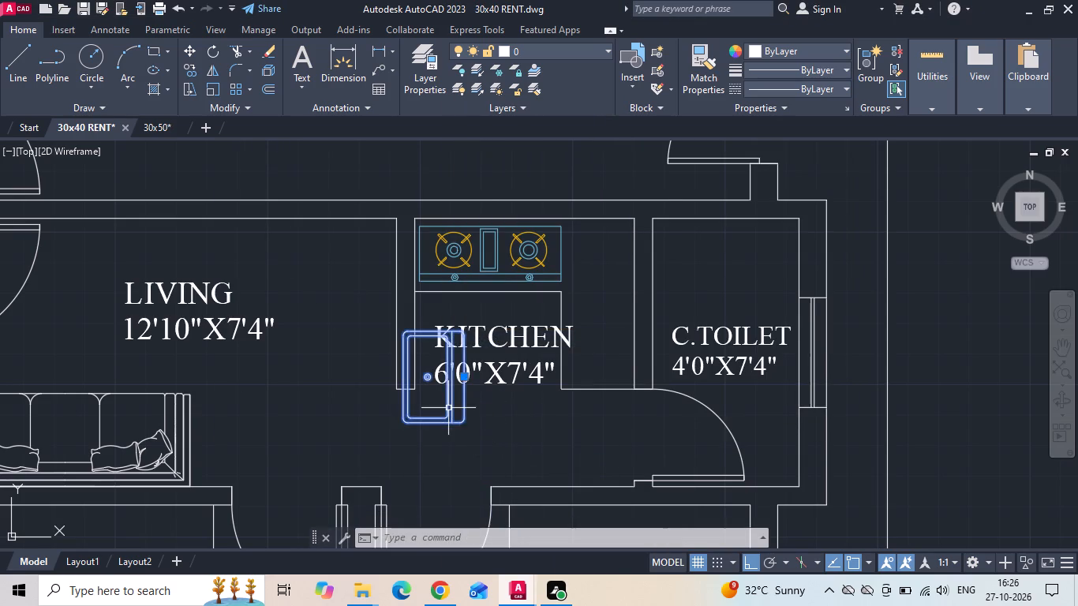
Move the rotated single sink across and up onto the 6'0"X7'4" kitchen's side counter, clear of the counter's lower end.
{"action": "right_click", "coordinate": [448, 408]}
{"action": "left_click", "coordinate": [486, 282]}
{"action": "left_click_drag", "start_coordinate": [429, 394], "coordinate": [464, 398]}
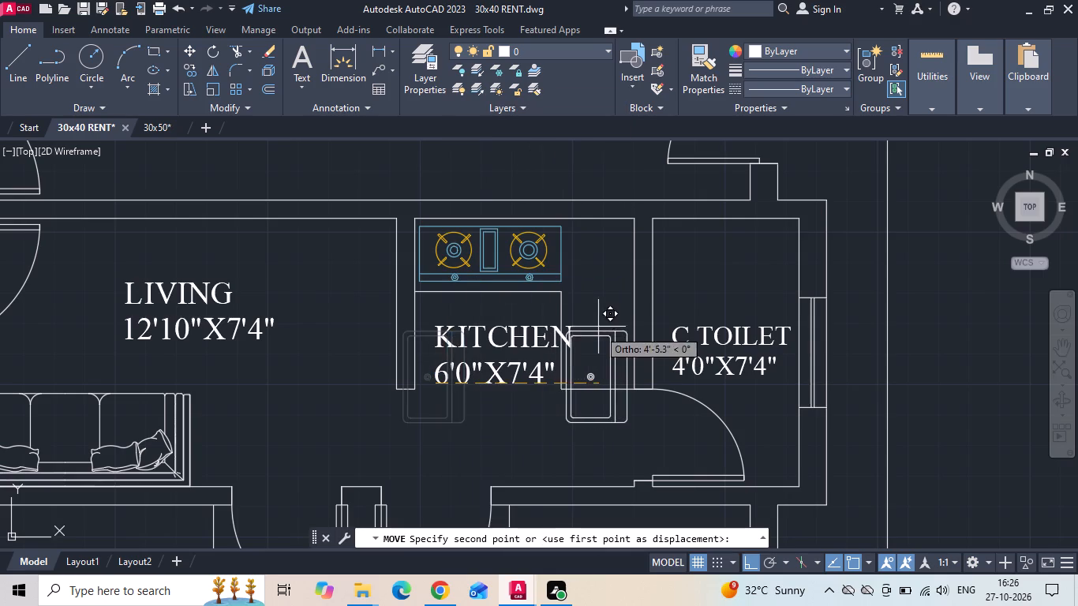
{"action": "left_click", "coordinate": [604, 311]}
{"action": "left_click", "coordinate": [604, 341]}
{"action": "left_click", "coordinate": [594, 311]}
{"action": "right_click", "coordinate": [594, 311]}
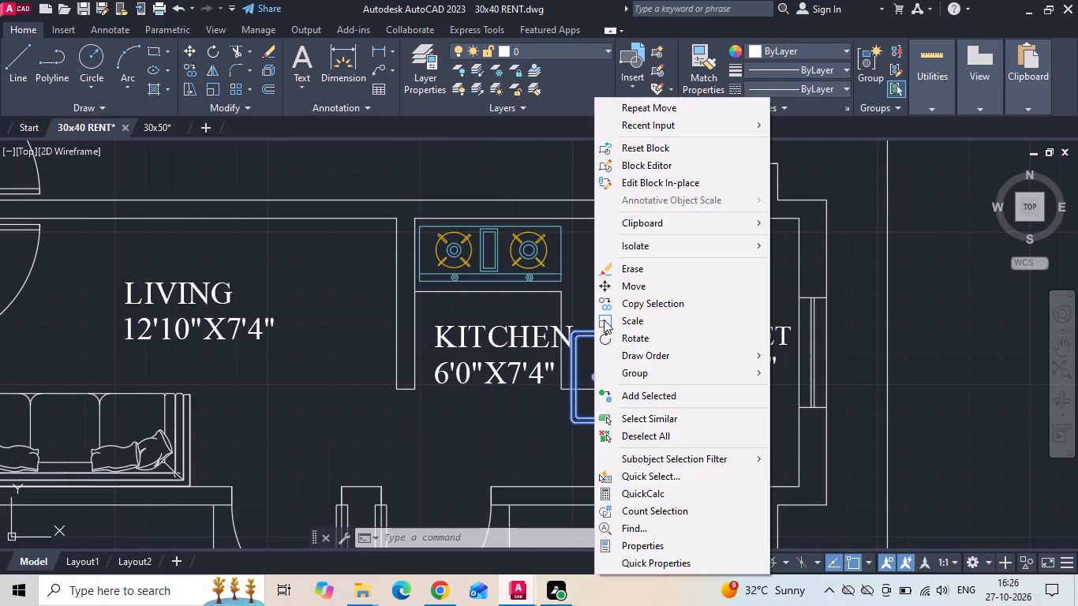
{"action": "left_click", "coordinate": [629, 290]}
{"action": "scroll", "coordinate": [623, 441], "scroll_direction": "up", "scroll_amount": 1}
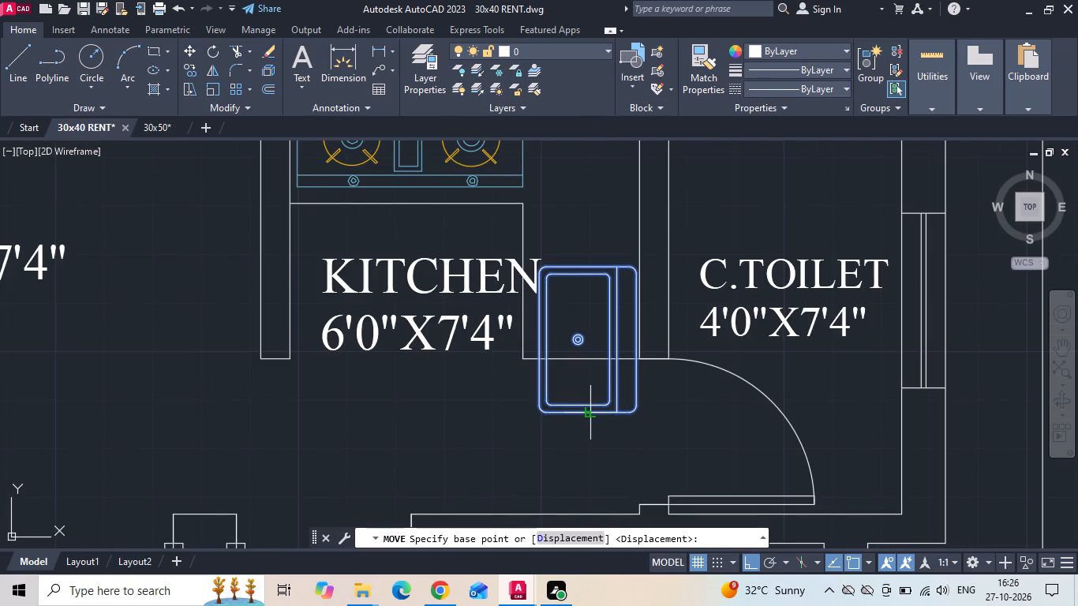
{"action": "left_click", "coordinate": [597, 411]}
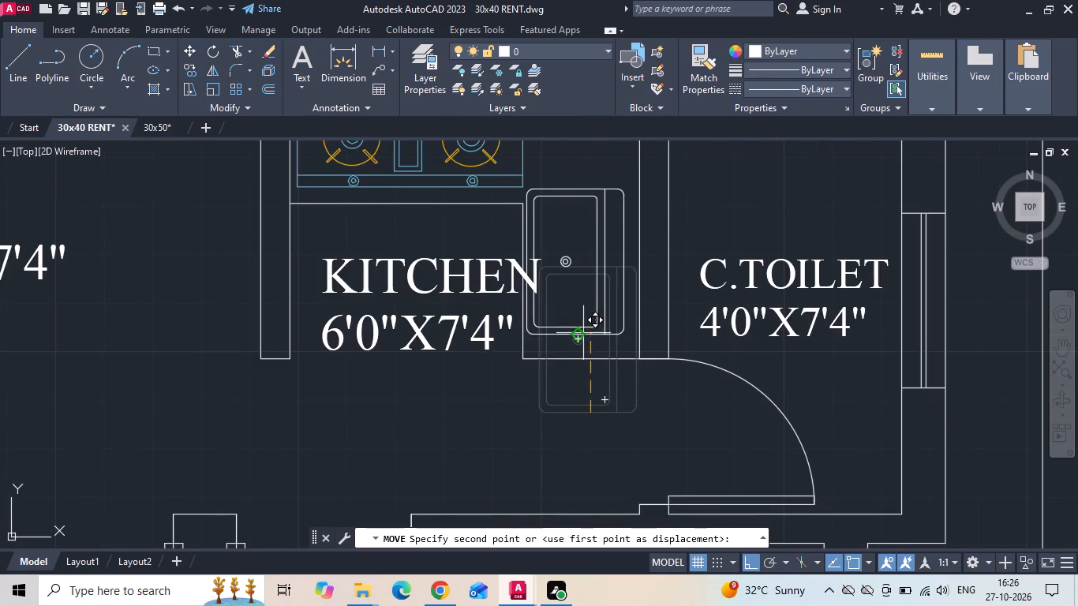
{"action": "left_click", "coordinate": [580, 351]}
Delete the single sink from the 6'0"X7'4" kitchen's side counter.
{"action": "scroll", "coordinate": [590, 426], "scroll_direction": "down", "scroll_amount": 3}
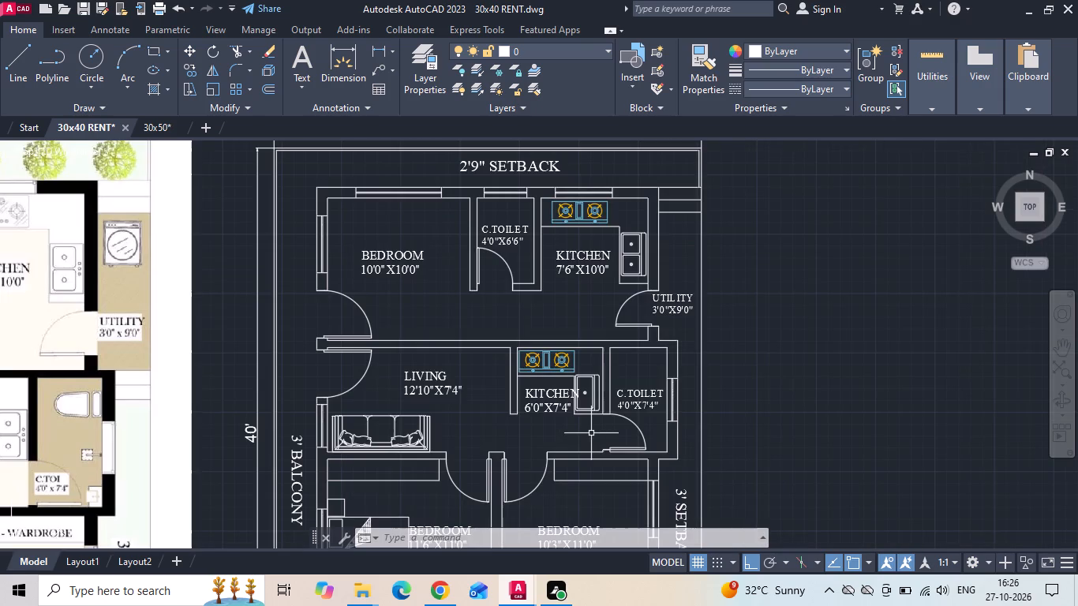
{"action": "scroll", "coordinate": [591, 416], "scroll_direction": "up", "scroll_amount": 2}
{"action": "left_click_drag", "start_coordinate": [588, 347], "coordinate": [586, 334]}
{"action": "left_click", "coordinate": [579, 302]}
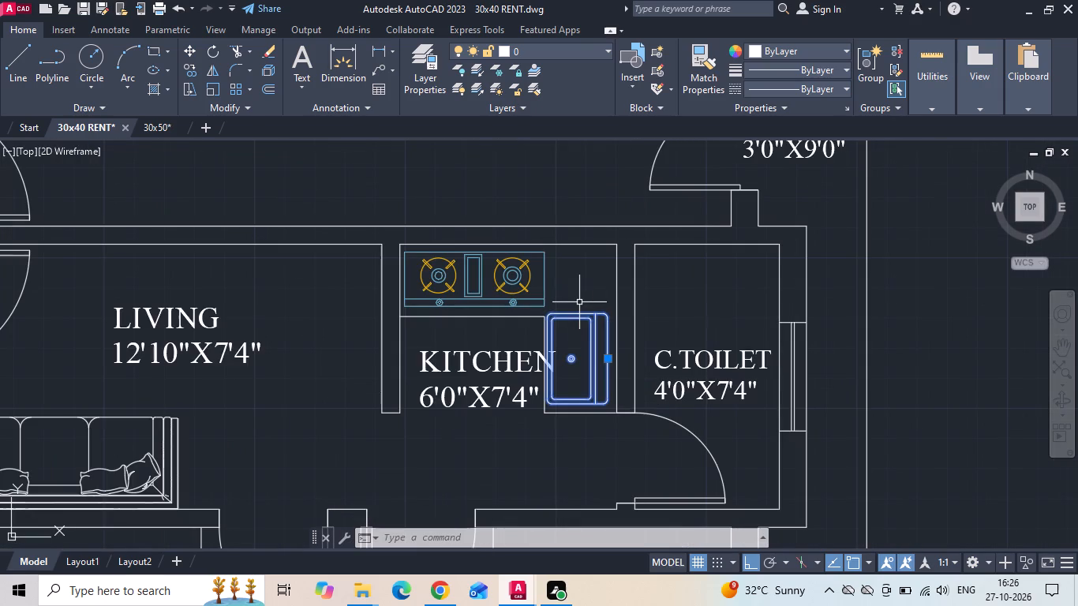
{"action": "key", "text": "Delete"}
Copy the double sink from the 7'6"X10'0" kitchen onto the 6'0"X7'4" kitchen's side counter, snapping to the counter's lower inner corner.
{"action": "scroll", "coordinate": [545, 353], "scroll_direction": "down", "scroll_amount": 2}
{"action": "left_click", "coordinate": [601, 232]}
{"action": "right_click", "coordinate": [601, 233]}
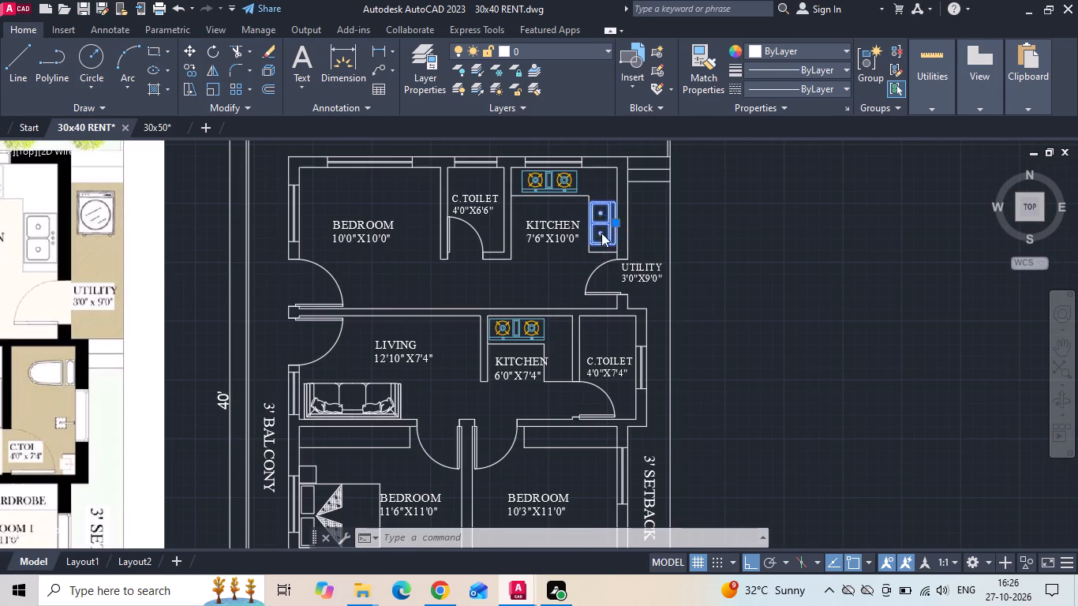
{"action": "left_click", "coordinate": [623, 301]}
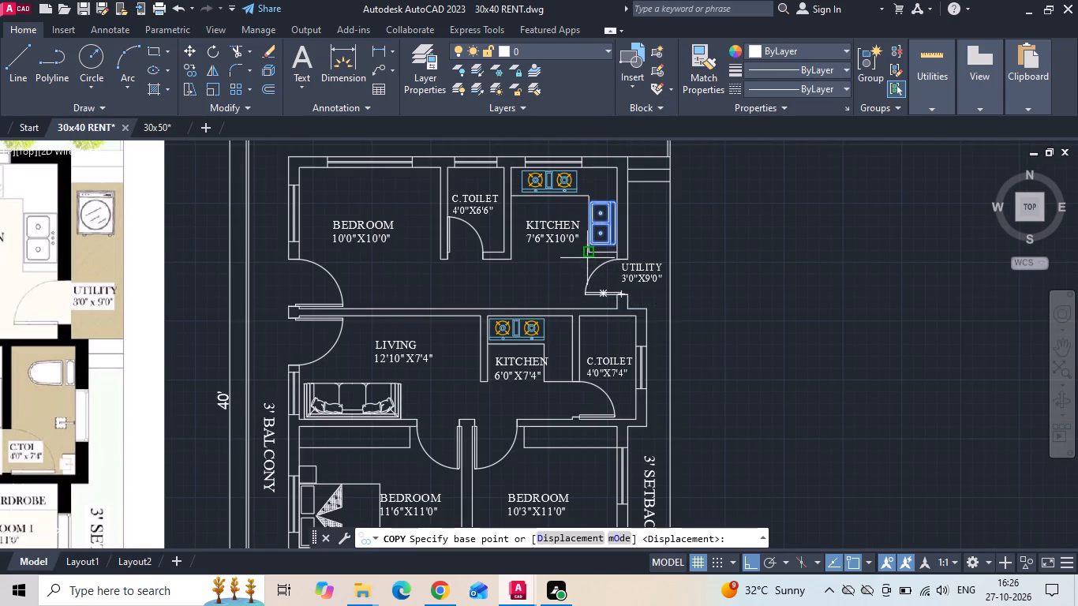
{"action": "left_click", "coordinate": [586, 255]}
{"action": "scroll", "coordinate": [542, 372], "scroll_direction": "up", "scroll_amount": 3}
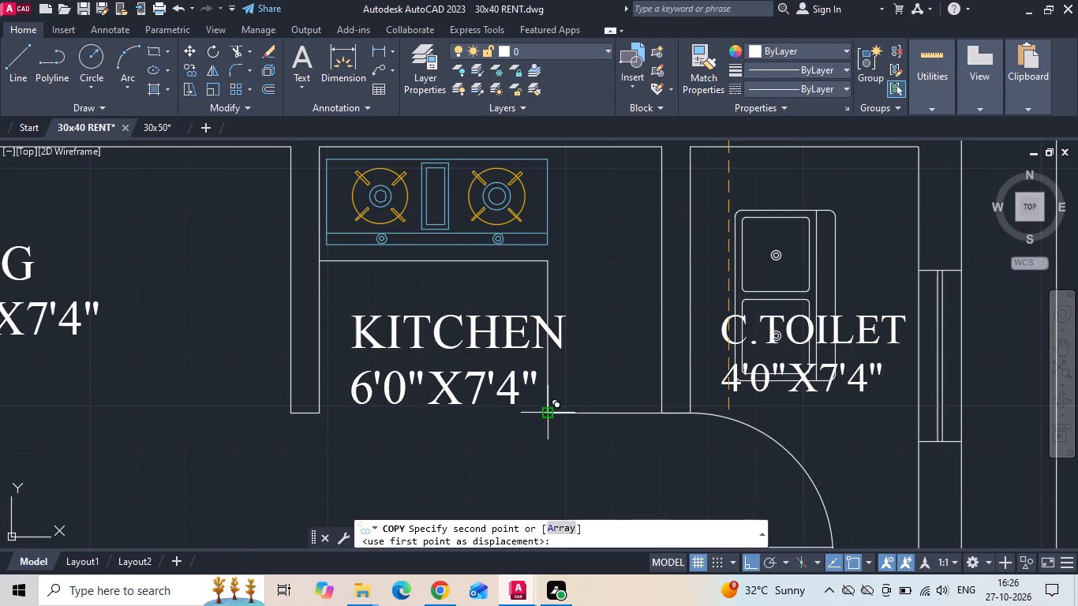
{"action": "left_click", "coordinate": [545, 409]}
{"action": "key", "text": "Escape"}
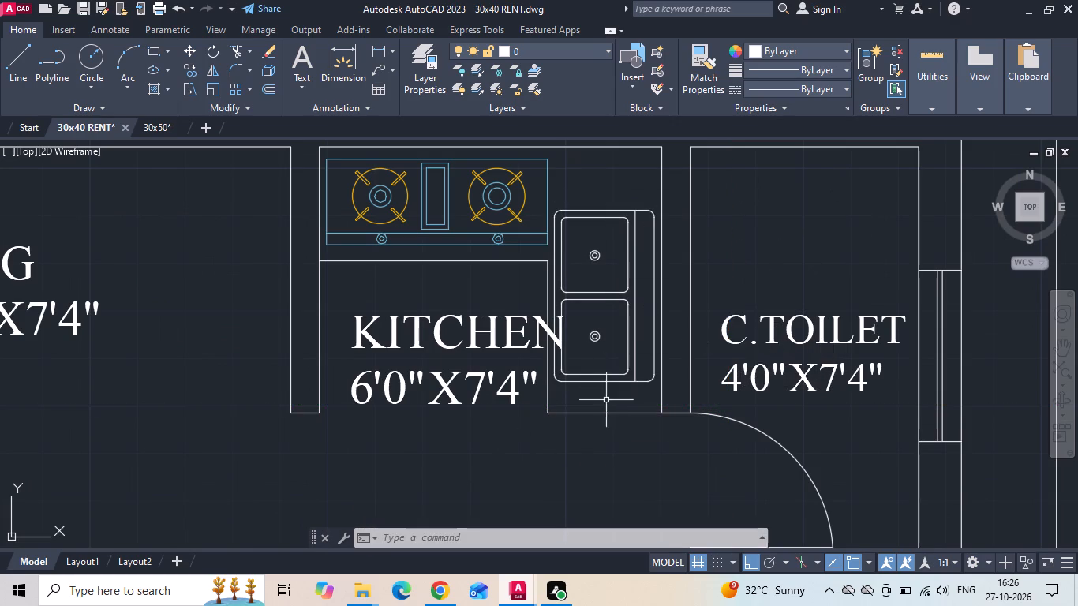
Move the copied double sink straight down to the lower end of the 6'0"X7'4" kitchen's side counter.
{"action": "left_click", "coordinate": [606, 401]}
{"action": "left_click", "coordinate": [582, 333]}
{"action": "right_click", "coordinate": [582, 332]}
{"action": "left_click", "coordinate": [614, 284]}
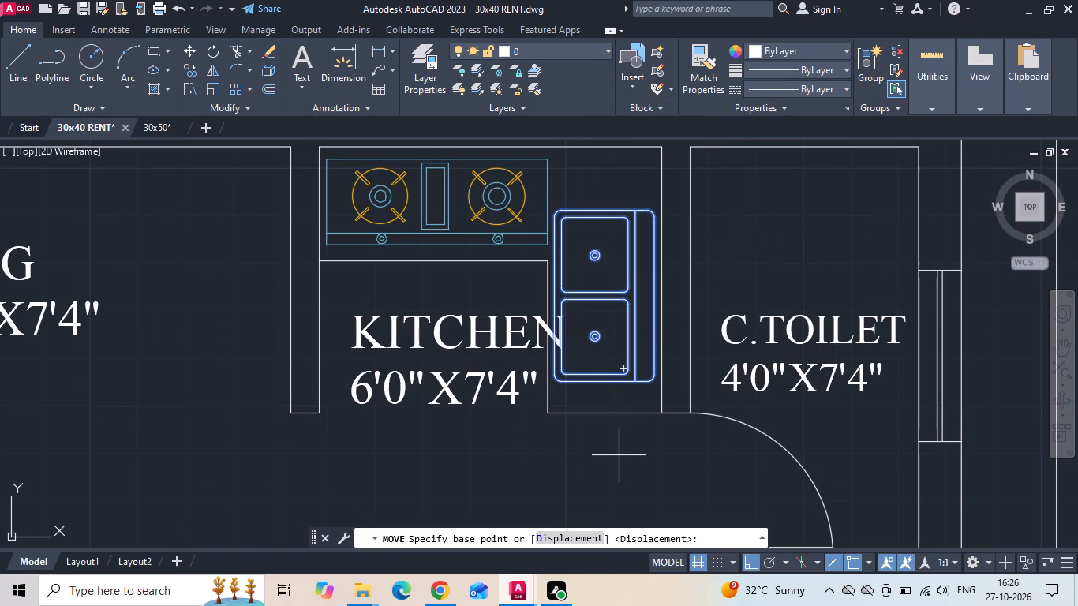
{"action": "left_click", "coordinate": [619, 462]}
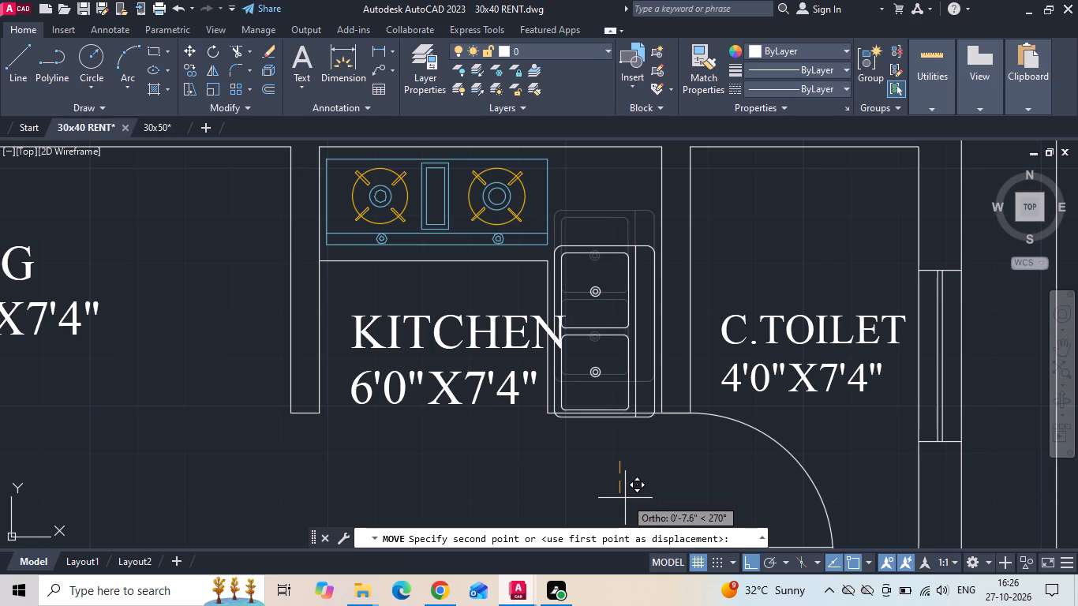
{"action": "left_click", "coordinate": [623, 492]}
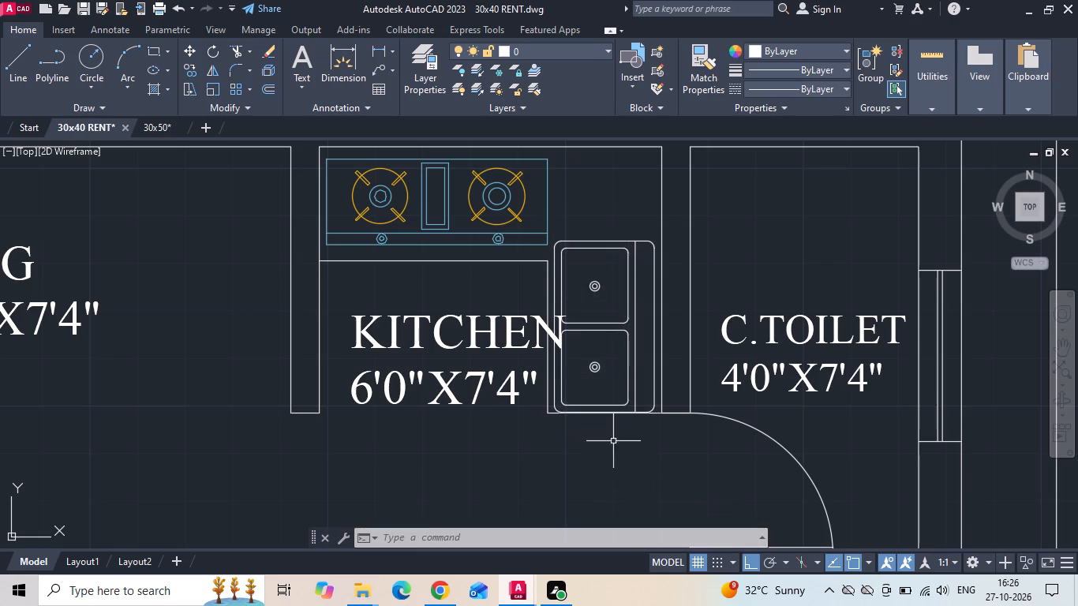
Copy the WC from the ground floor plan's 6'6"X5'0" A.TOILET to the 4'0"X7'4" C.TOILET's outer wall, above the window.
{"action": "scroll", "coordinate": [613, 278], "scroll_direction": "down", "scroll_amount": 3}
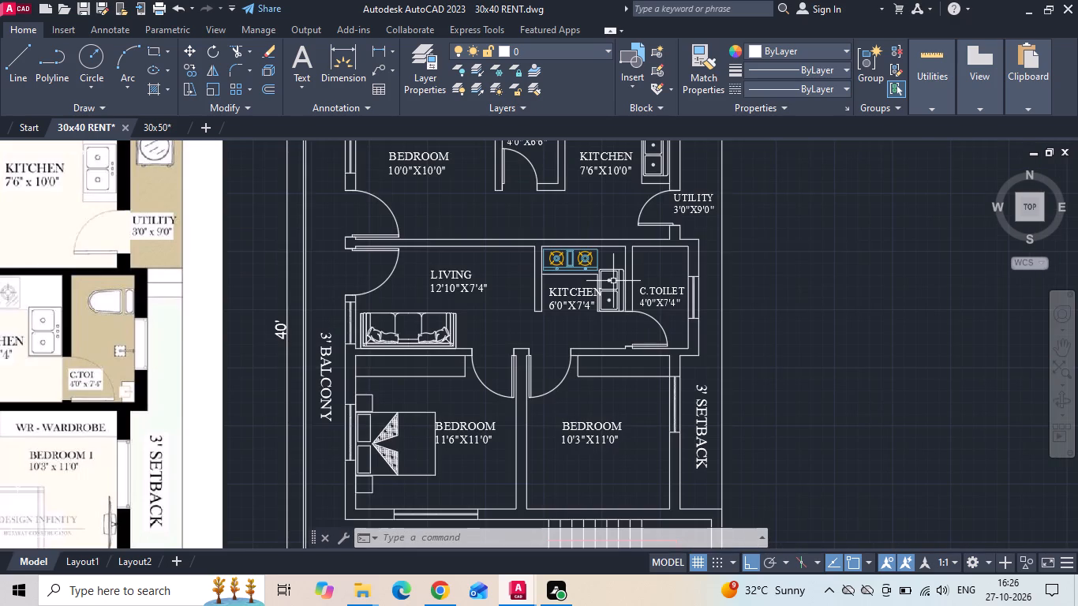
{"action": "scroll", "coordinate": [634, 352], "scroll_direction": "down", "scroll_amount": 3}
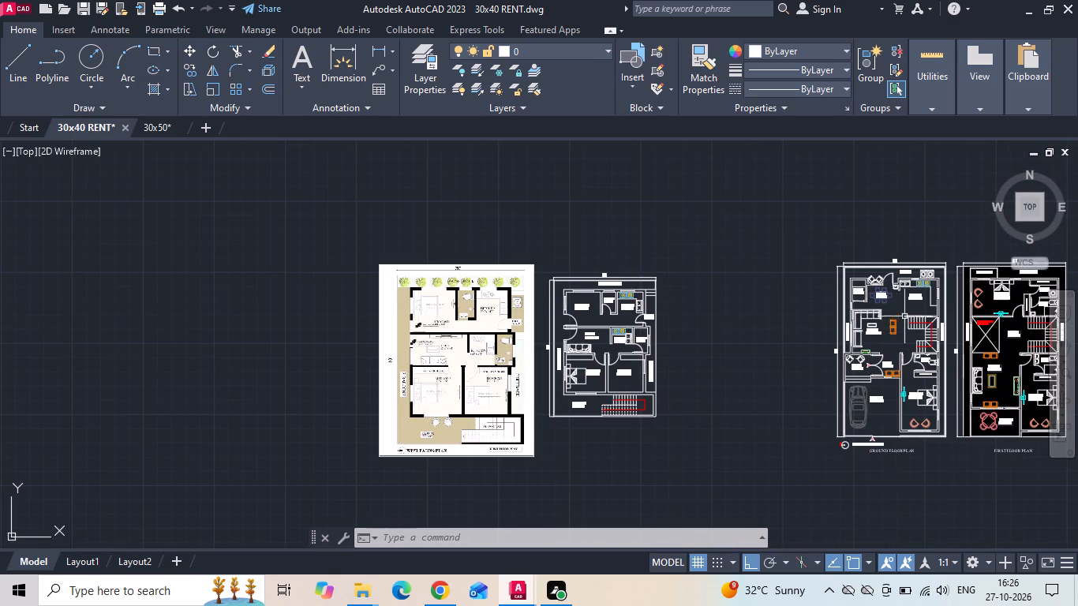
{"action": "scroll", "coordinate": [933, 300], "scroll_direction": "up", "scroll_amount": 2}
{"action": "middle_click_drag", "start_coordinate": [895, 305], "coordinate": [634, 253]}
{"action": "scroll", "coordinate": [643, 453], "scroll_direction": "up", "scroll_amount": 3}
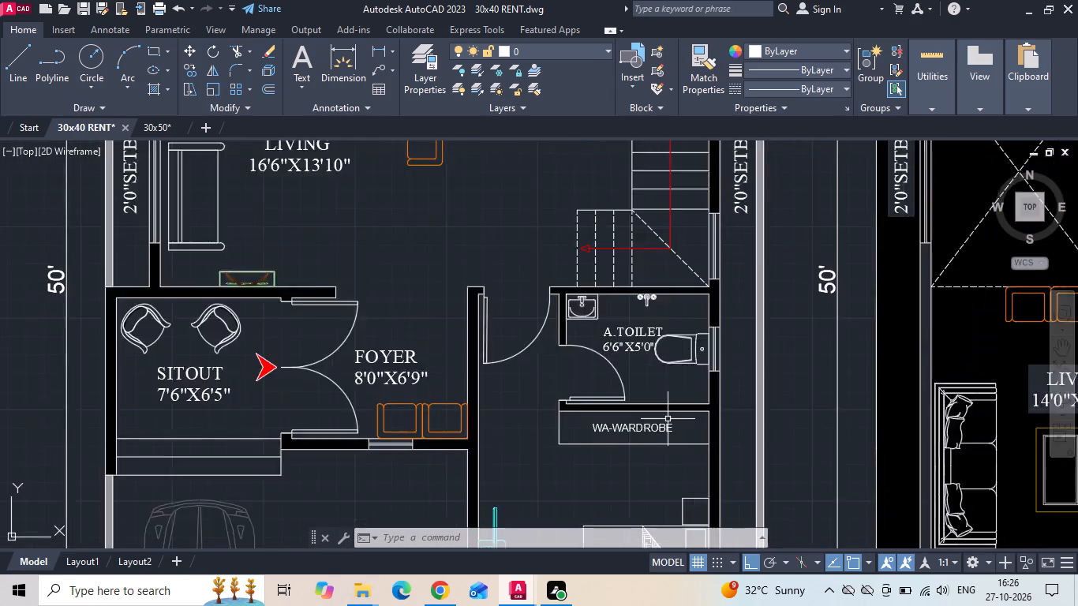
{"action": "left_click", "coordinate": [692, 290]}
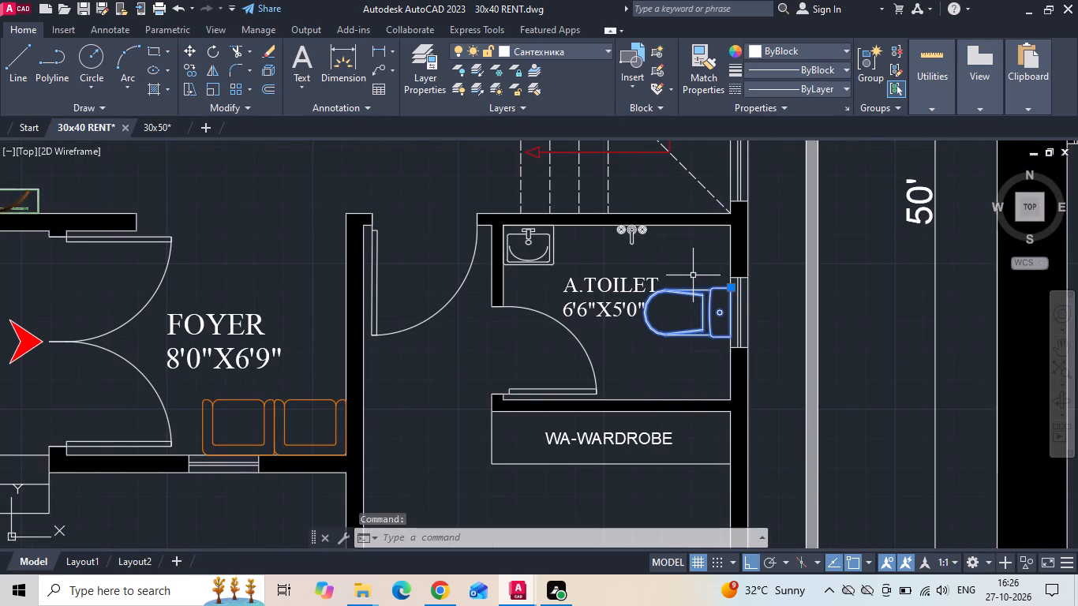
{"action": "right_click", "coordinate": [693, 275]}
{"action": "left_click", "coordinate": [725, 299]}
{"action": "scroll", "coordinate": [726, 305], "scroll_direction": "up", "scroll_amount": 2}
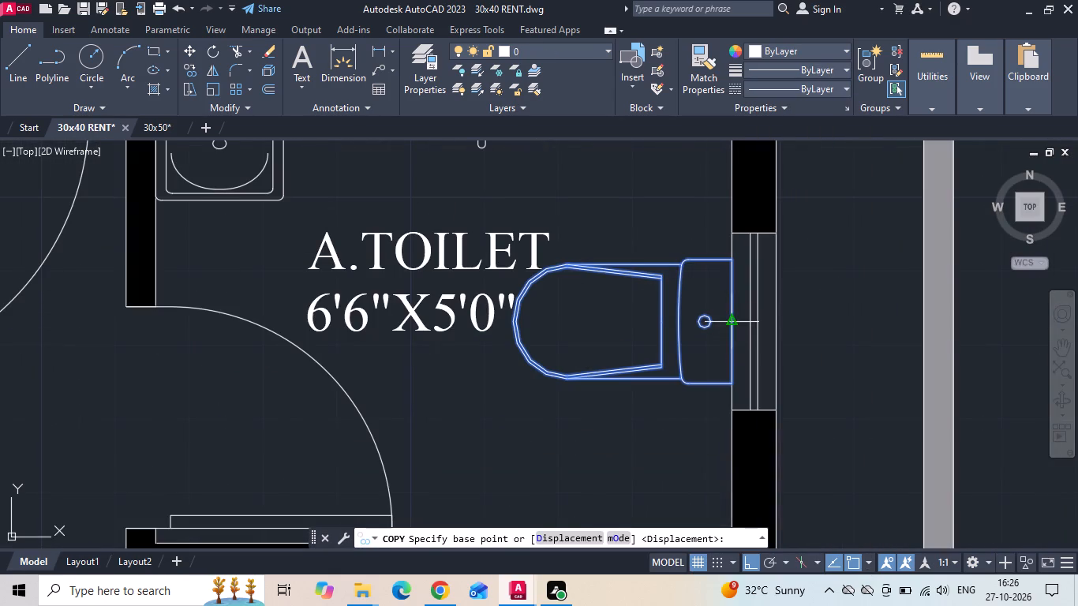
{"action": "left_click", "coordinate": [728, 322]}
{"action": "scroll", "coordinate": [781, 320], "scroll_direction": "down", "scroll_amount": 6}
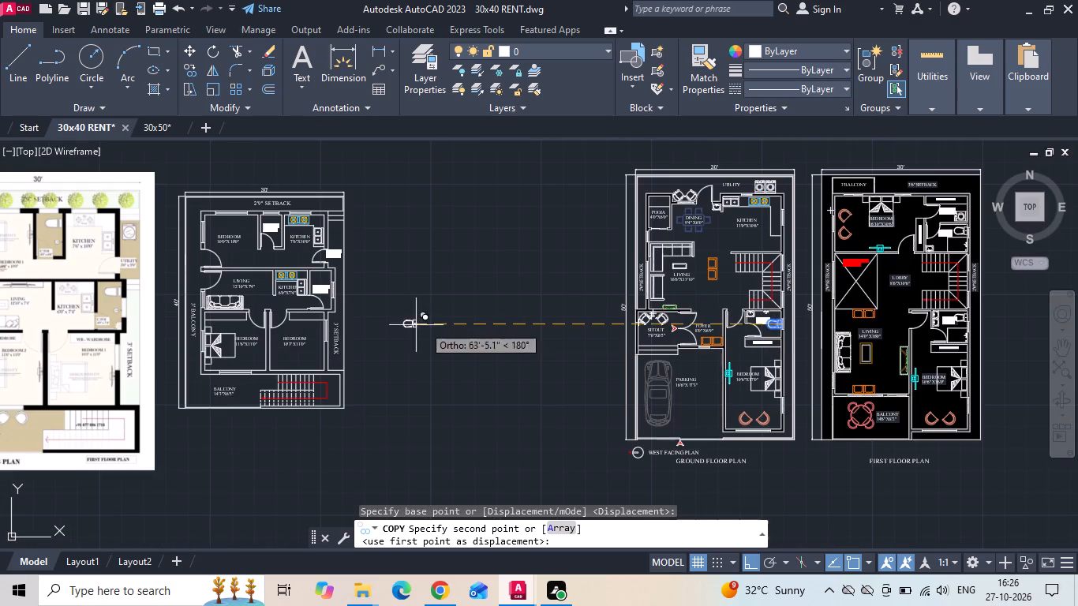
{"action": "scroll", "coordinate": [226, 302], "scroll_direction": "up", "scroll_amount": 1}
{"action": "scroll", "coordinate": [314, 264], "scroll_direction": "up", "scroll_amount": 2}
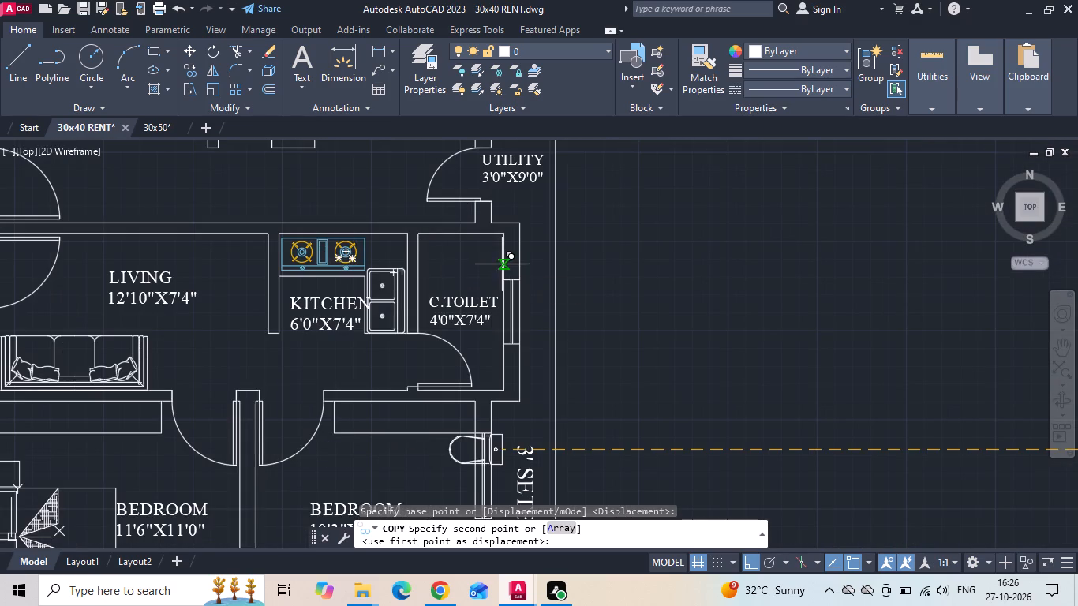
{"action": "left_click", "coordinate": [501, 259]}
{"action": "key", "text": "Escape"}
Copy the washbasin and shower fitting together from the ground floor's 6'6"X5'0" A.TOILET to the empty area beside the 30x40 plan's 3' setback.
{"action": "scroll", "coordinate": [436, 303], "scroll_direction": "down", "scroll_amount": 3}
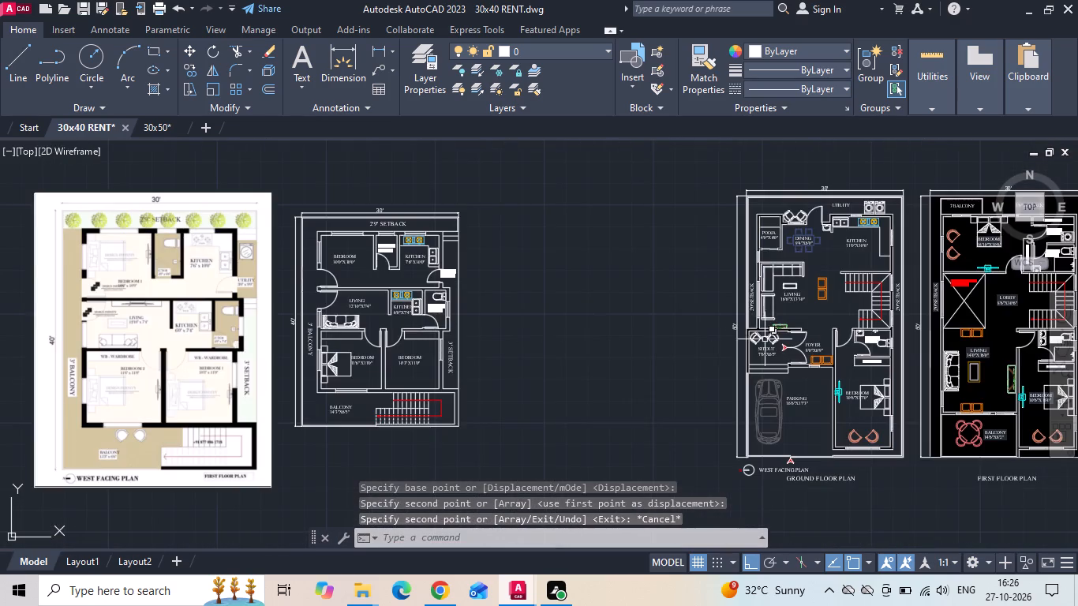
{"action": "scroll", "coordinate": [898, 353], "scroll_direction": "up", "scroll_amount": 4}
{"action": "scroll", "coordinate": [649, 316], "scroll_direction": "down", "scroll_amount": 3}
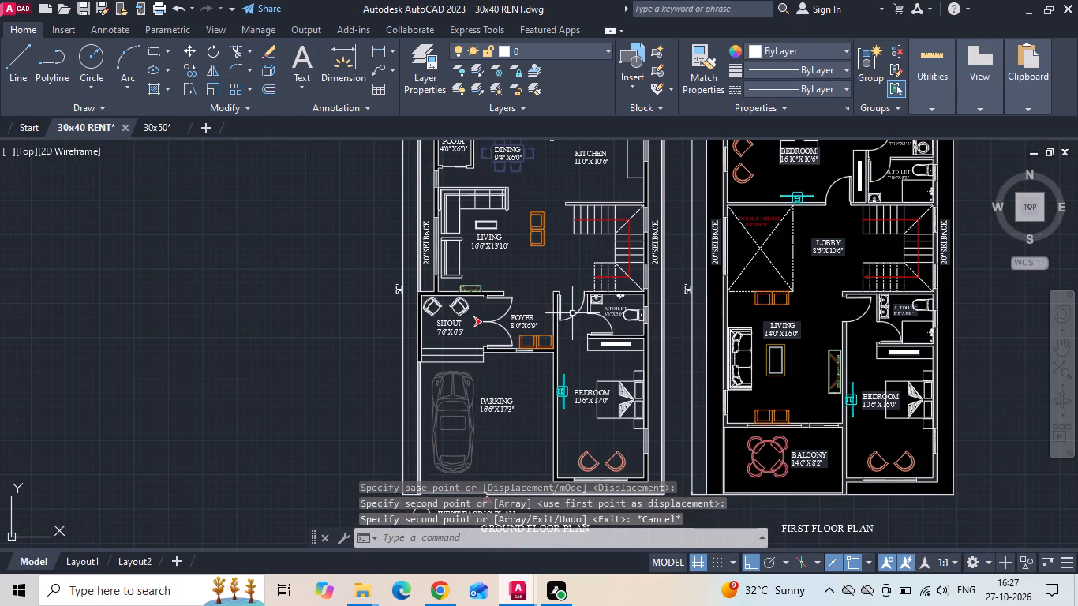
{"action": "scroll", "coordinate": [612, 305], "scroll_direction": "up", "scroll_amount": 2}
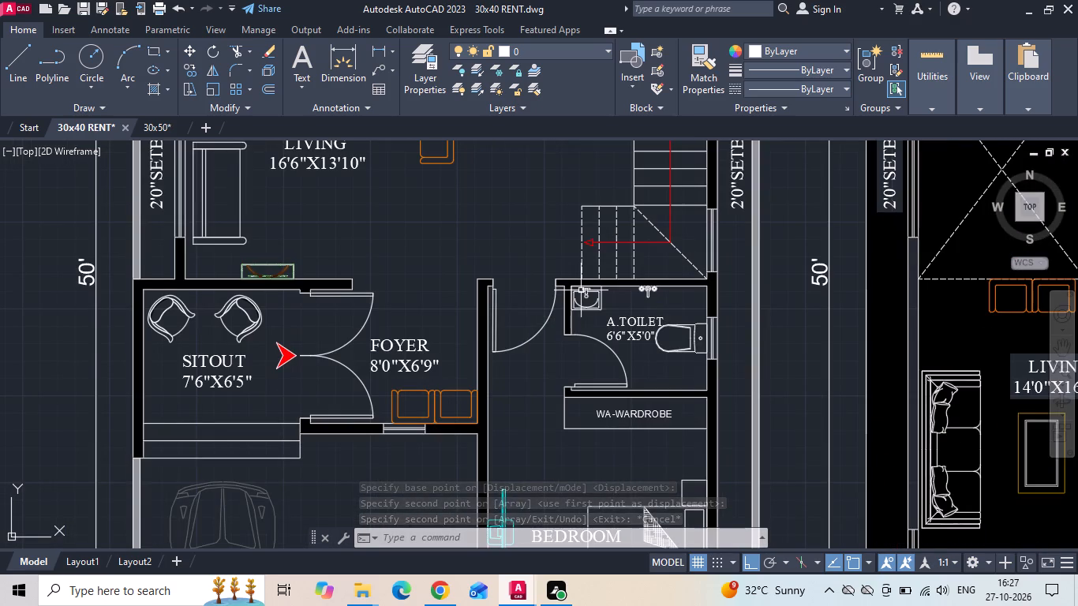
{"action": "scroll", "coordinate": [571, 291], "scroll_direction": "down", "scroll_amount": 6}
{"action": "scroll", "coordinate": [620, 353], "scroll_direction": "up", "scroll_amount": 1}
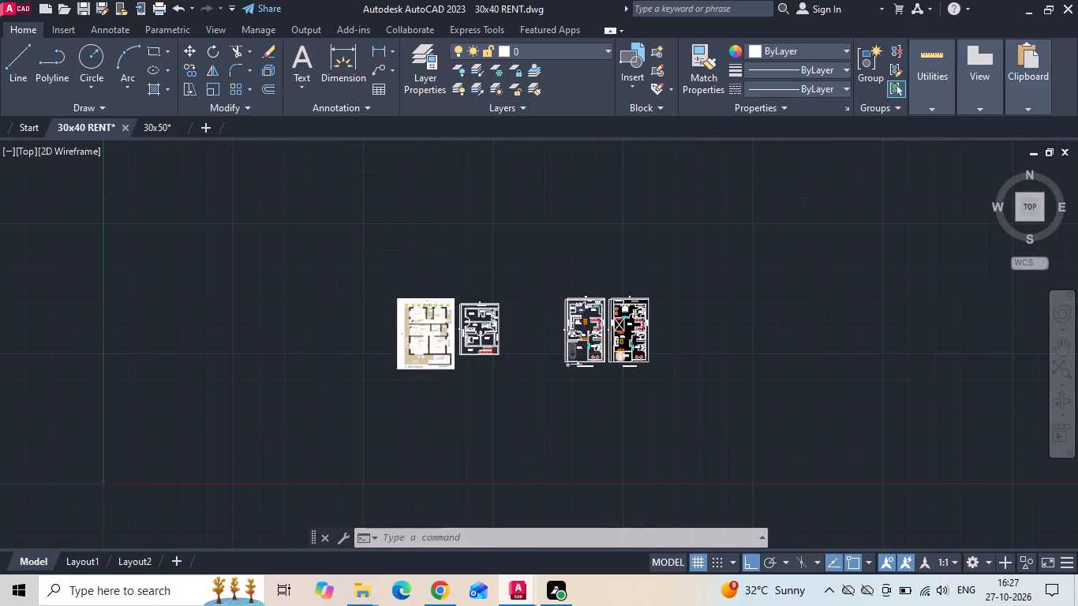
{"action": "scroll", "coordinate": [621, 350], "scroll_direction": "up", "scroll_amount": 3}
{"action": "scroll", "coordinate": [532, 386], "scroll_direction": "up", "scroll_amount": 3}
{"action": "left_click", "coordinate": [538, 319]}
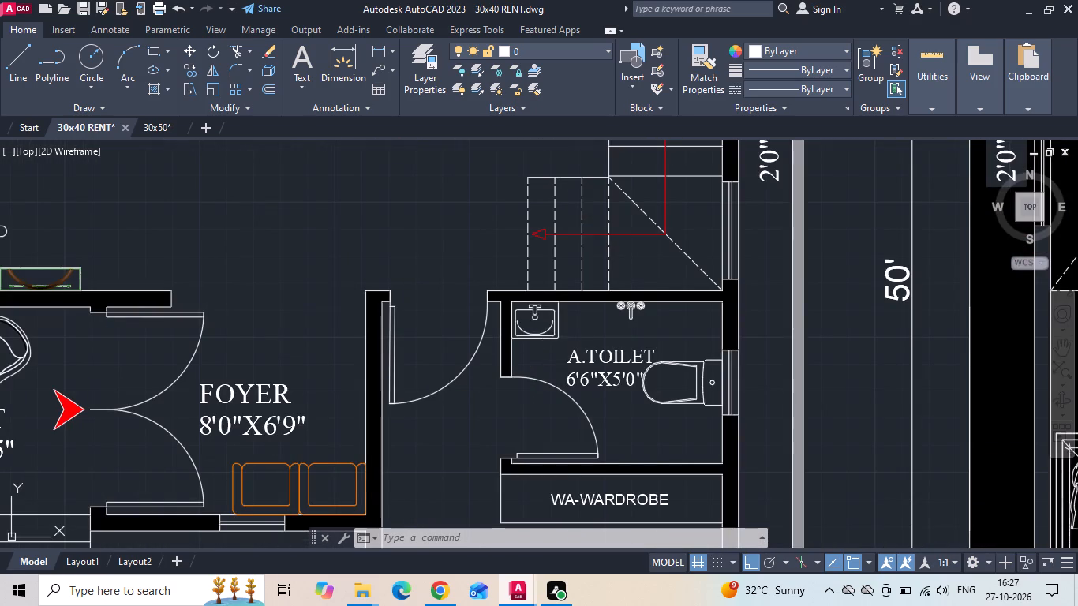
{"action": "left_click_drag", "start_coordinate": [644, 316], "coordinate": [619, 312]}
{"action": "left_click", "coordinate": [584, 311]}
{"action": "right_click", "coordinate": [583, 311]}
{"action": "left_click", "coordinate": [634, 319]}
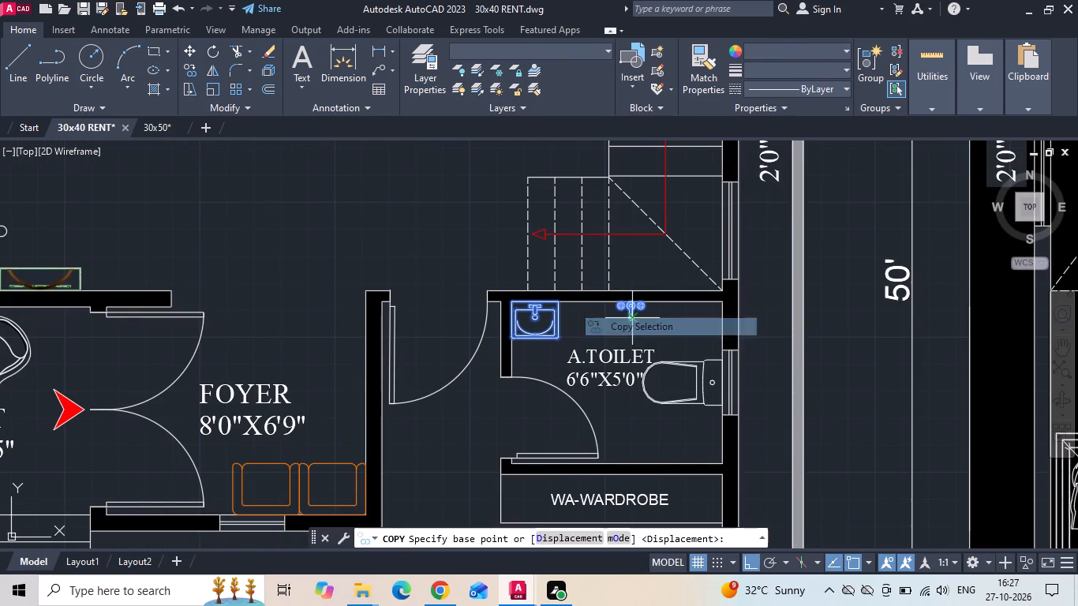
{"action": "left_click_drag", "start_coordinate": [635, 327], "coordinate": [608, 334]}
{"action": "scroll", "coordinate": [793, 333], "scroll_direction": "down", "scroll_amount": 4}
{"action": "scroll", "coordinate": [349, 330], "scroll_direction": "up", "scroll_amount": 2}
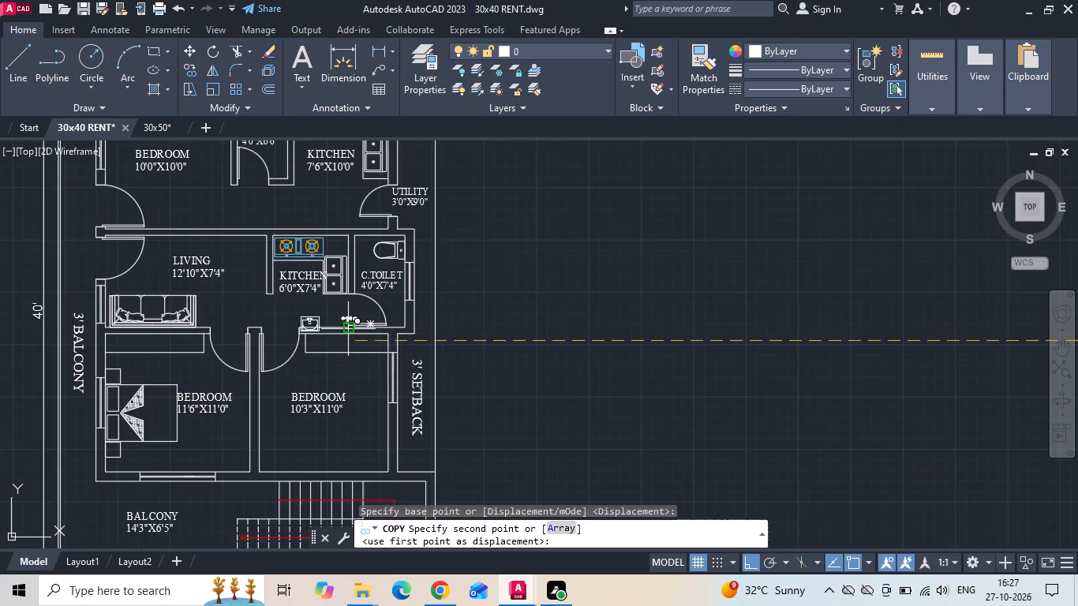
{"action": "middle_click_drag", "start_coordinate": [384, 336], "coordinate": [668, 369]}
{"action": "left_click", "coordinate": [814, 370]}
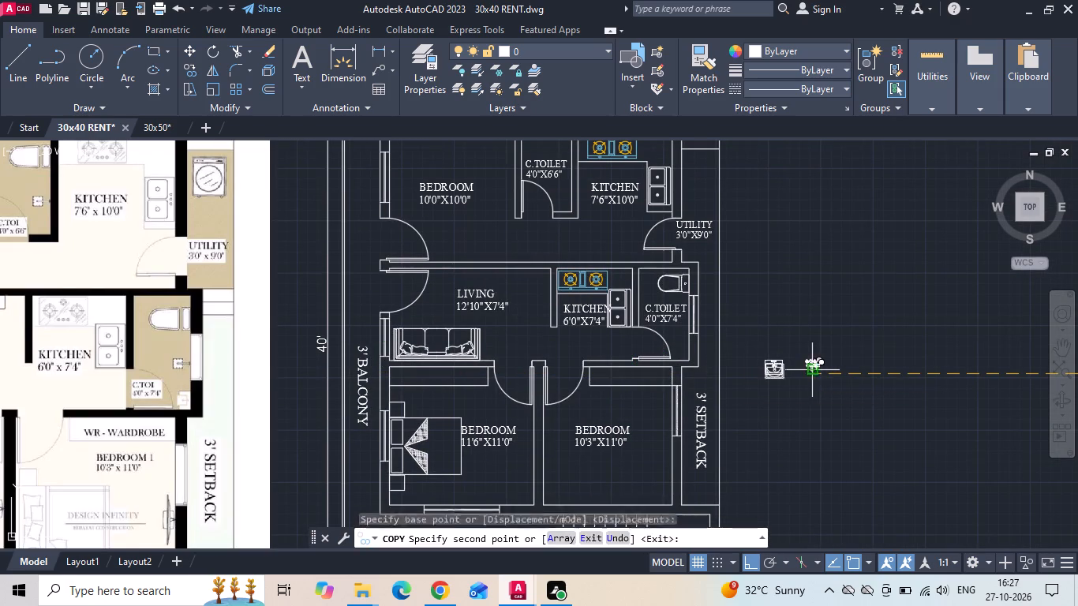
{"action": "key", "text": "Escape"}
Rotate the copied washbasin and shower fitting together 90° clockwise so their backs face the outer side of the C.TOILET.
{"action": "left_click_drag", "start_coordinate": [840, 351], "coordinate": [793, 360]}
{"action": "left_click", "coordinate": [750, 374]}
{"action": "right_click", "coordinate": [773, 280]}
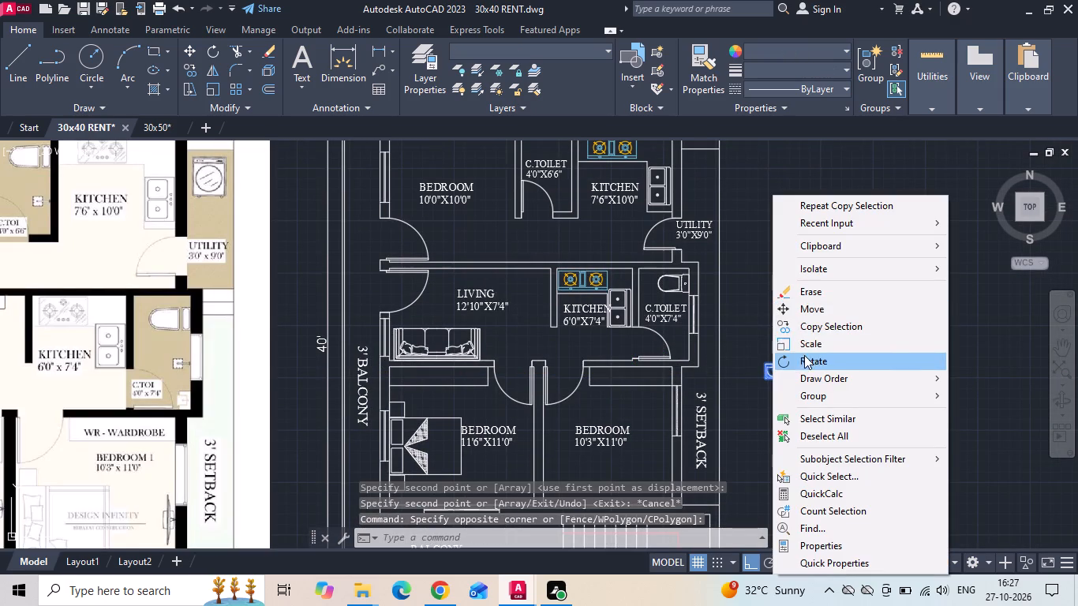
{"action": "left_click", "coordinate": [803, 364]}
{"action": "left_click", "coordinate": [774, 294]}
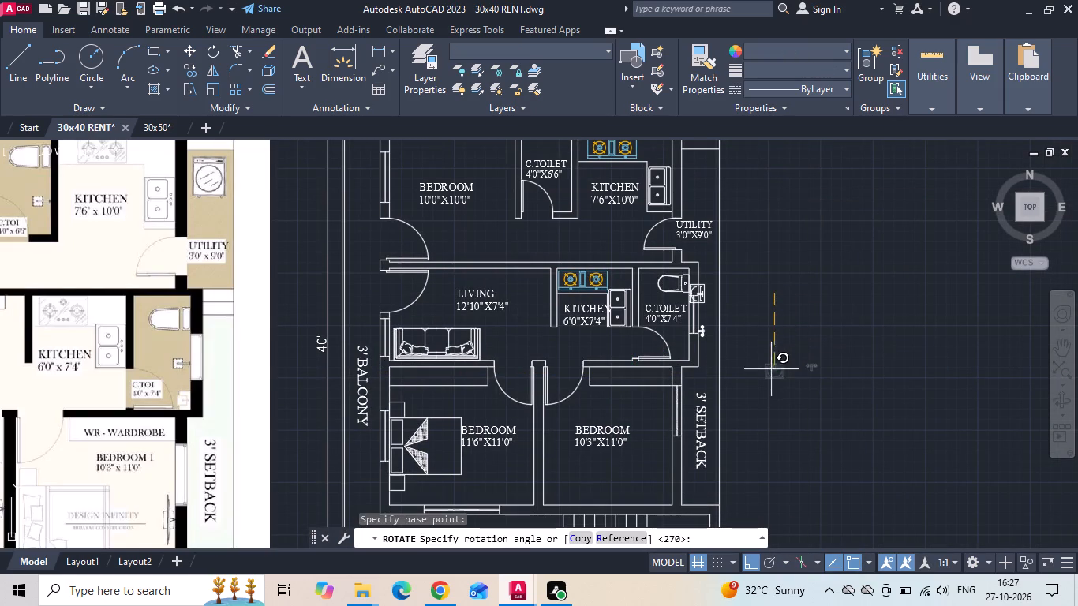
{"action": "left_click", "coordinate": [769, 467]}
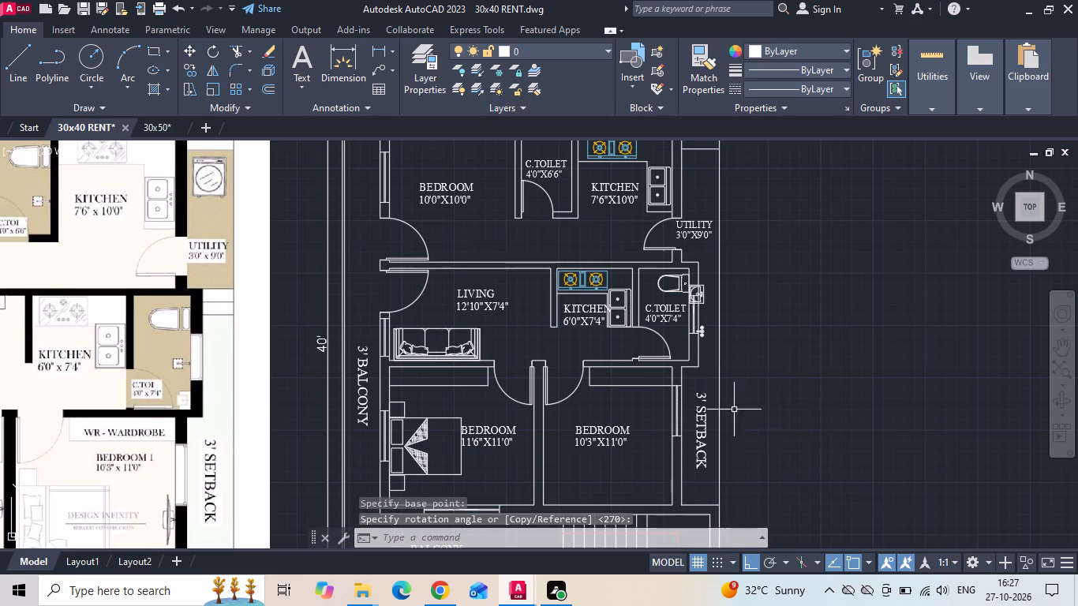
Move the copied shower fitting onto the inner face of the 4'0"X7'4" C.TOILET's outer wall, at the window.
{"action": "scroll", "coordinate": [694, 340], "scroll_direction": "up", "scroll_amount": 2}
{"action": "left_click", "coordinate": [707, 312]}
{"action": "right_click", "coordinate": [709, 312]}
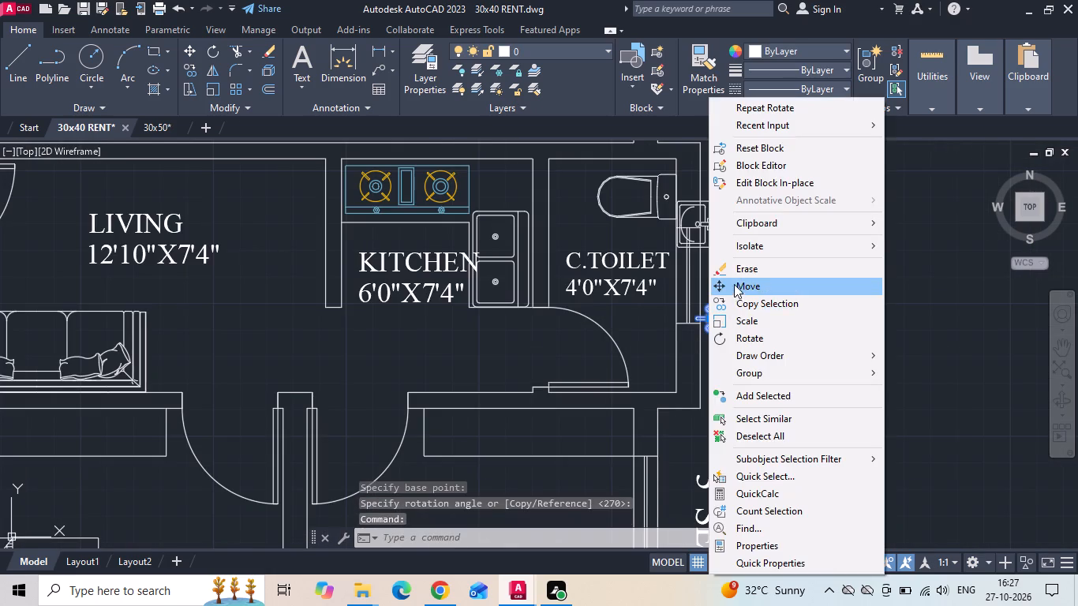
{"action": "left_click", "coordinate": [735, 284]}
{"action": "scroll", "coordinate": [726, 312], "scroll_direction": "up", "scroll_amount": 2}
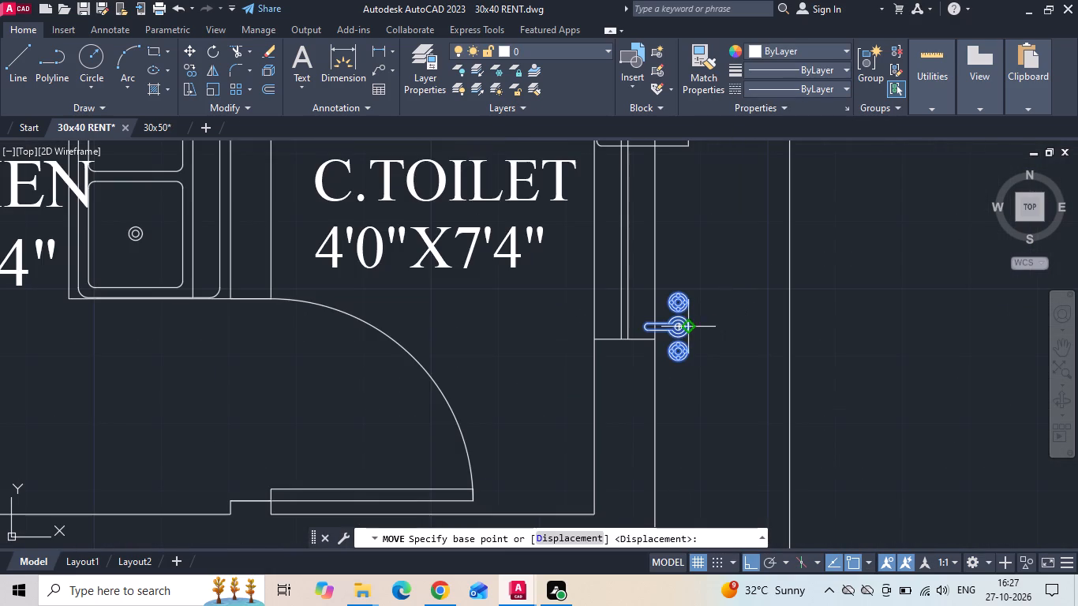
{"action": "left_click", "coordinate": [690, 324]}
{"action": "left_click", "coordinate": [595, 225]}
Move the copied washbasin into the lower outer corner of the 4'0"X7'4" C.TOILET, beside the door swing.
{"action": "scroll", "coordinate": [633, 406], "scroll_direction": "down", "scroll_amount": 1}
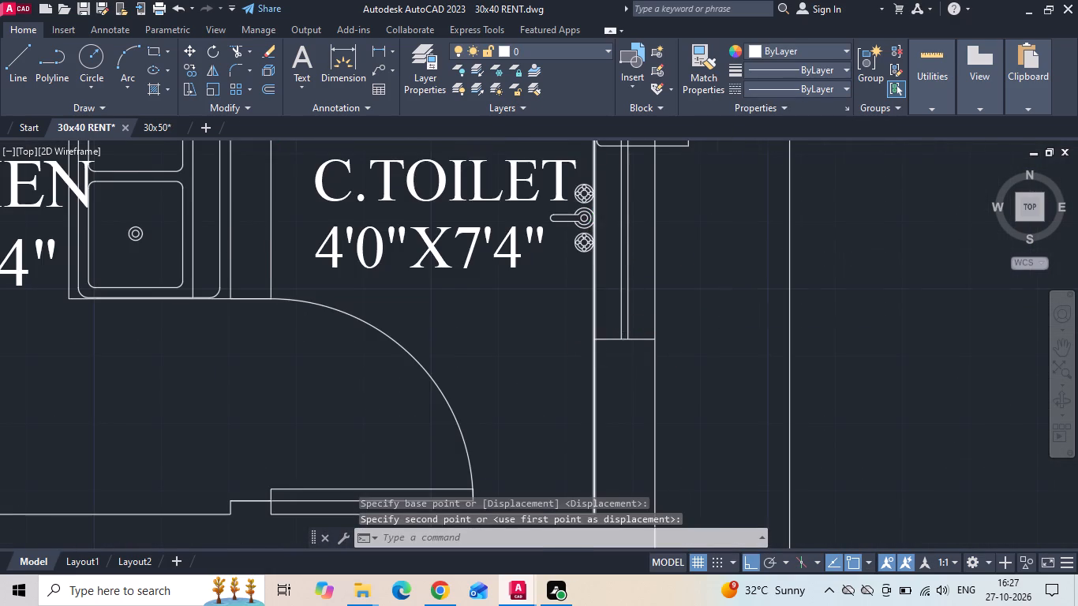
{"action": "left_click", "coordinate": [668, 221]}
{"action": "right_click", "coordinate": [668, 220]}
{"action": "left_click", "coordinate": [689, 286]}
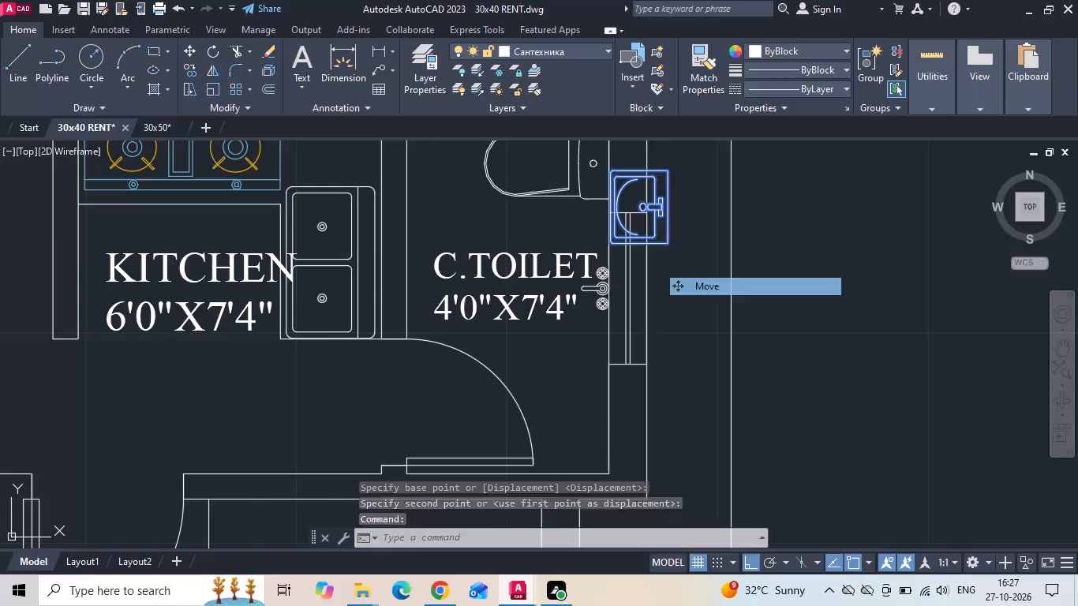
{"action": "left_click_drag", "start_coordinate": [670, 239], "coordinate": [670, 249]}
{"action": "left_click", "coordinate": [605, 472]}
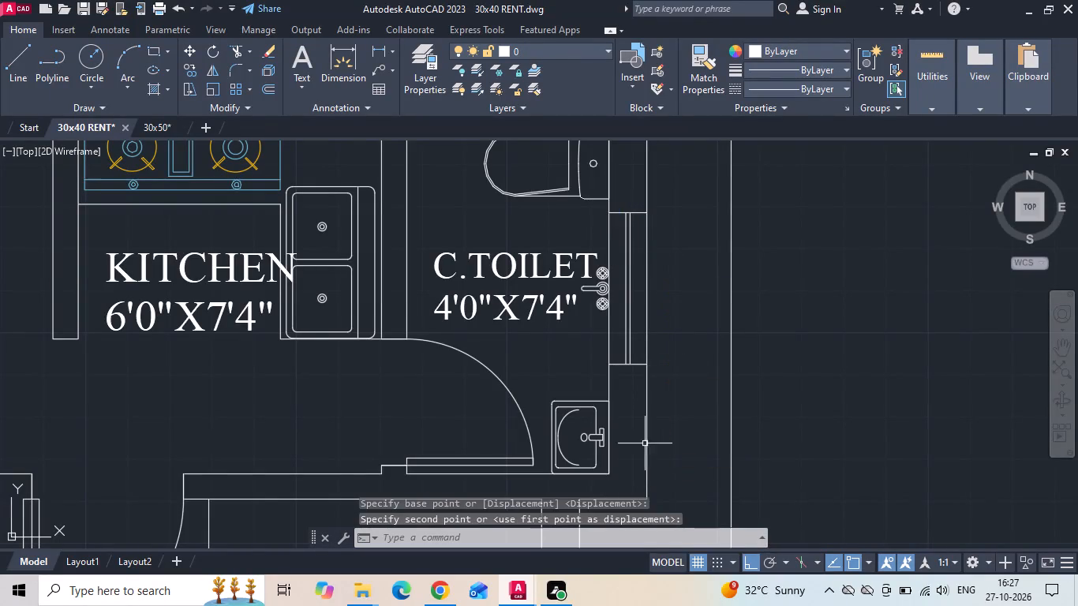
Shift the shower fitting slightly down along the 4'0"X7'4" C.TOILET's outer wall.
{"action": "scroll", "coordinate": [668, 421], "scroll_direction": "down", "scroll_amount": 1}
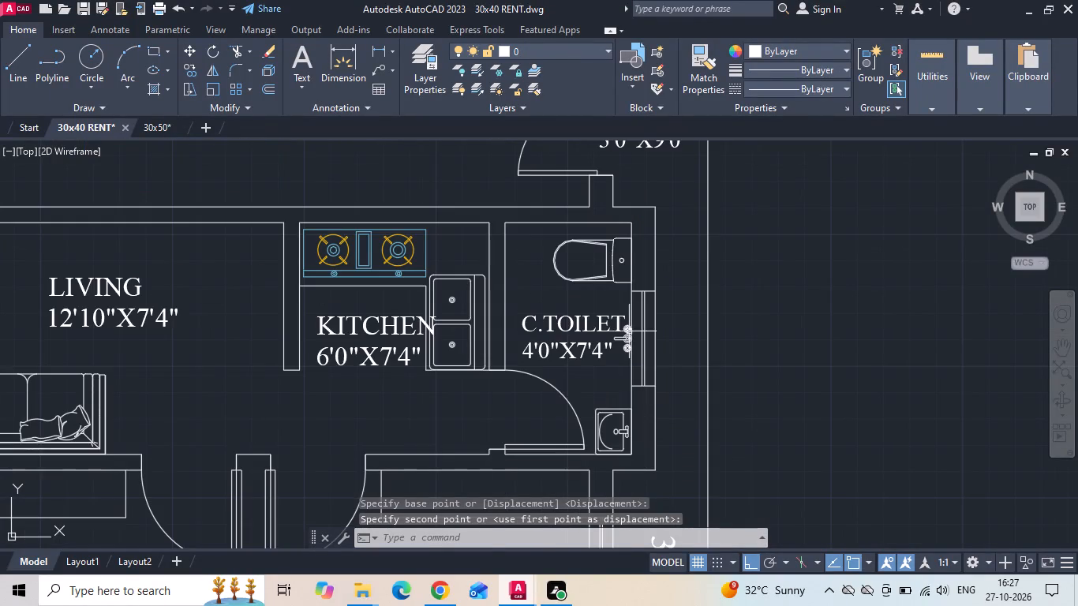
{"action": "scroll", "coordinate": [629, 331], "scroll_direction": "up", "scroll_amount": 2}
{"action": "left_click", "coordinate": [616, 337]}
{"action": "right_click", "coordinate": [616, 338]}
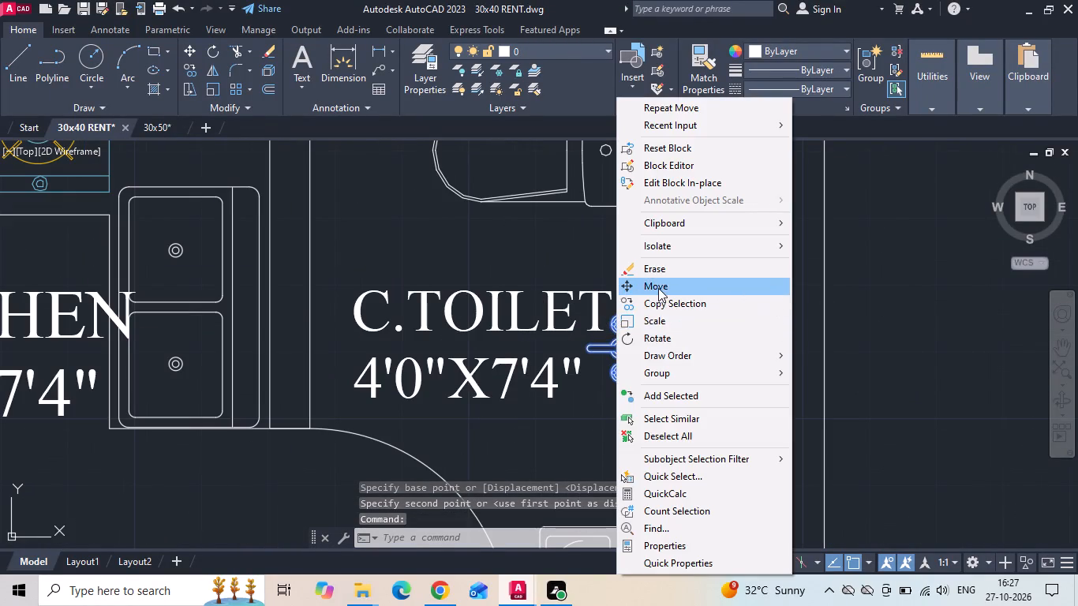
{"action": "left_click", "coordinate": [658, 288]}
{"action": "left_click", "coordinate": [709, 300]}
{"action": "left_click", "coordinate": [709, 313]}
Copy the WC and shower fitting together from the 4'0"X7'4" C.TOILET to the kitchen-side wall of the 4'0"X6'6" C.TOILET, aligned to its upper corner.
{"action": "scroll", "coordinate": [701, 386], "scroll_direction": "down", "scroll_amount": 3}
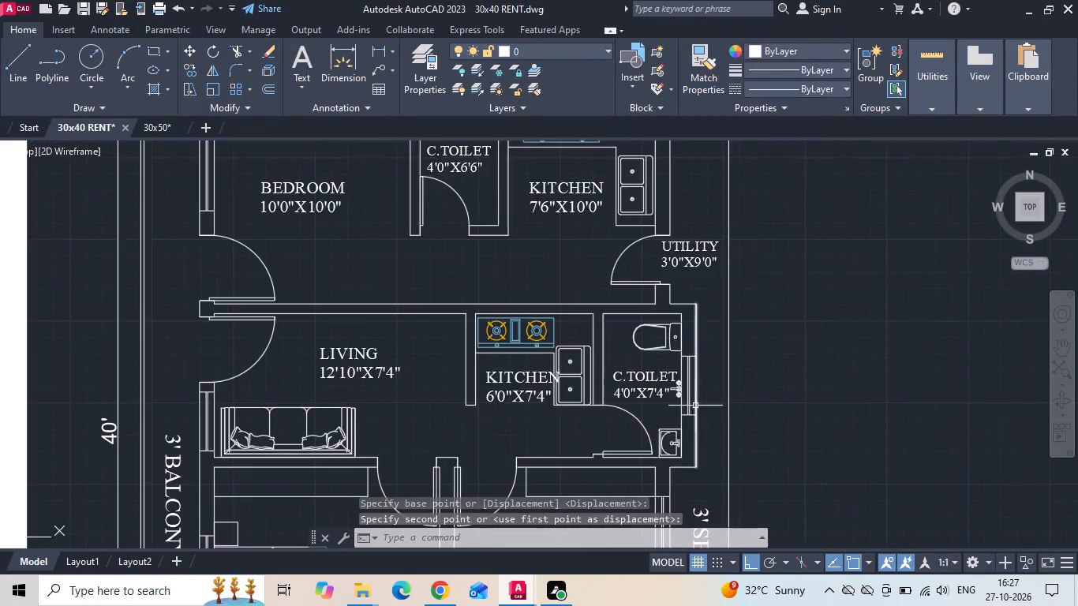
{"action": "scroll", "coordinate": [675, 406], "scroll_direction": "down", "scroll_amount": 2}
{"action": "scroll", "coordinate": [695, 425], "scroll_direction": "up", "scroll_amount": 1}
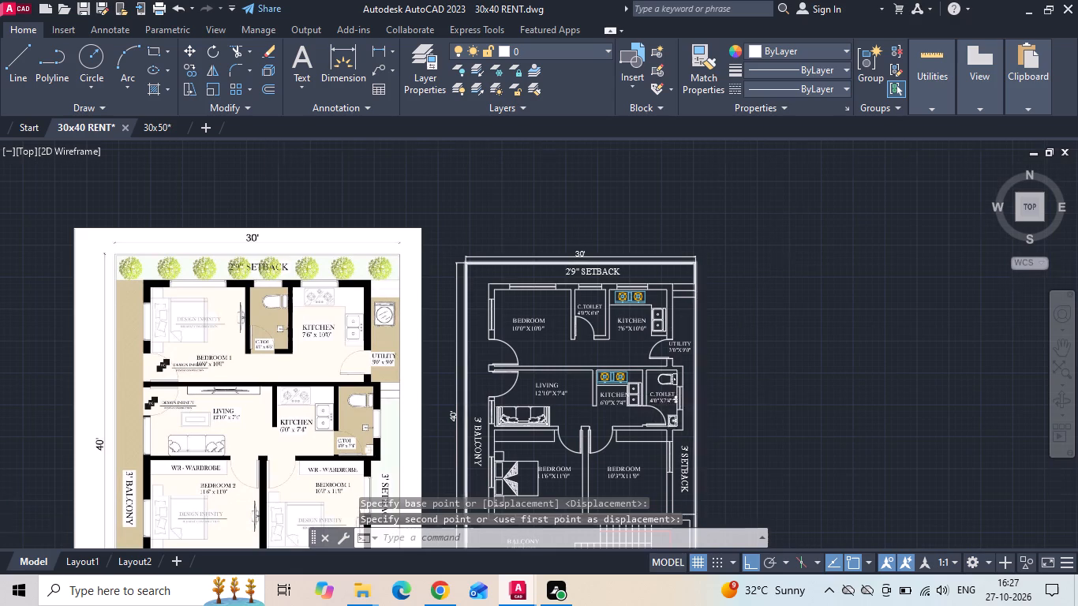
{"action": "scroll", "coordinate": [695, 425], "scroll_direction": "up", "scroll_amount": 2}
{"action": "left_click", "coordinate": [623, 331]}
{"action": "left_click", "coordinate": [616, 239]}
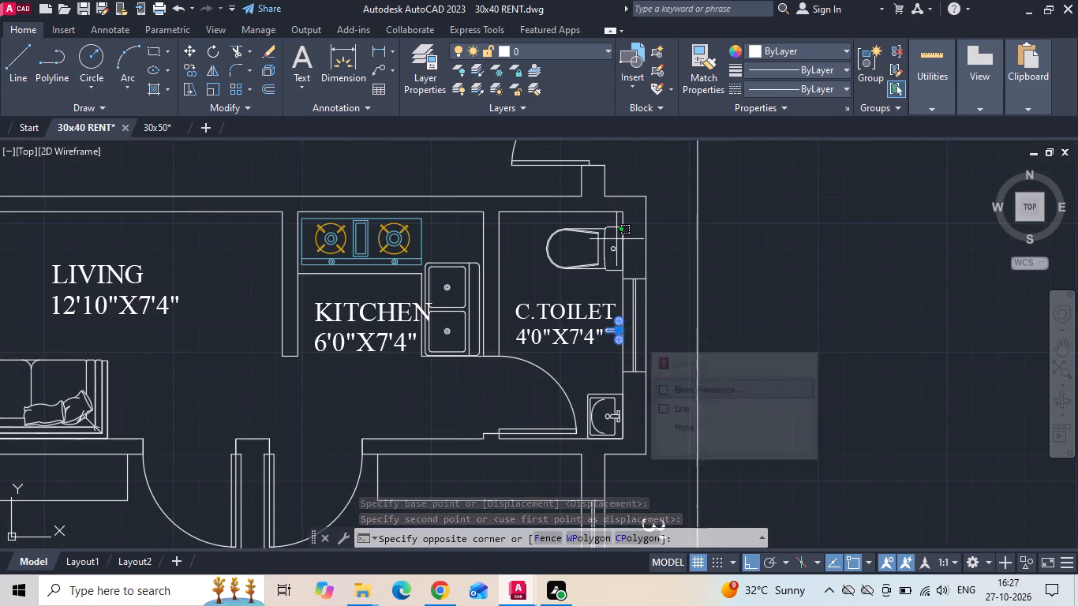
{"action": "left_click", "coordinate": [592, 239]}
{"action": "right_click", "coordinate": [591, 239]}
{"action": "left_click", "coordinate": [634, 323]}
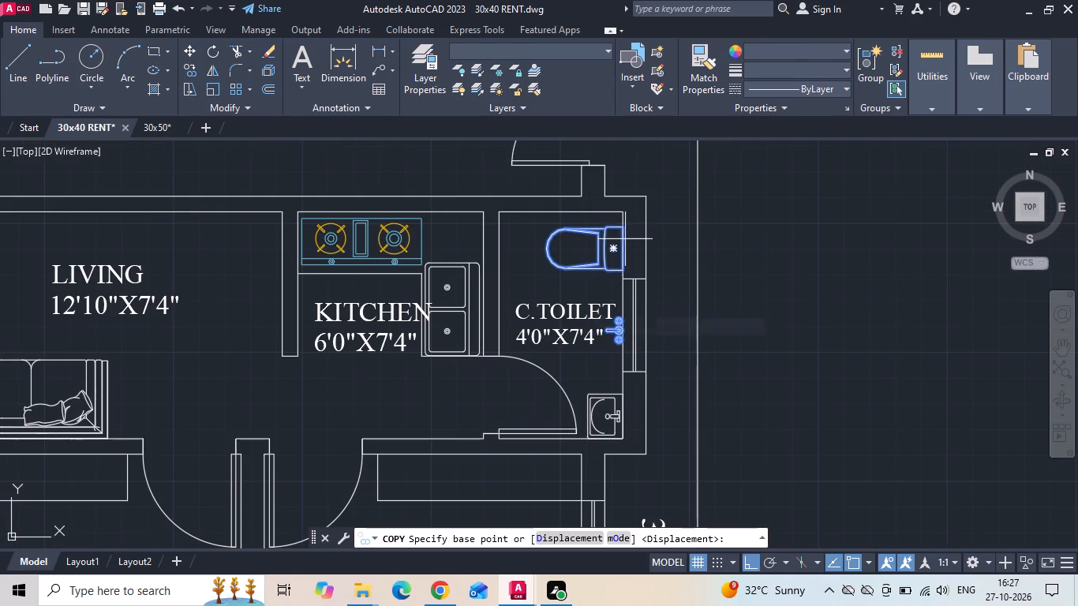
{"action": "left_click_drag", "start_coordinate": [625, 215], "coordinate": [625, 223]}
{"action": "scroll", "coordinate": [622, 382], "scroll_direction": "down", "scroll_amount": 4}
{"action": "scroll", "coordinate": [566, 339], "scroll_direction": "up", "scroll_amount": 3}
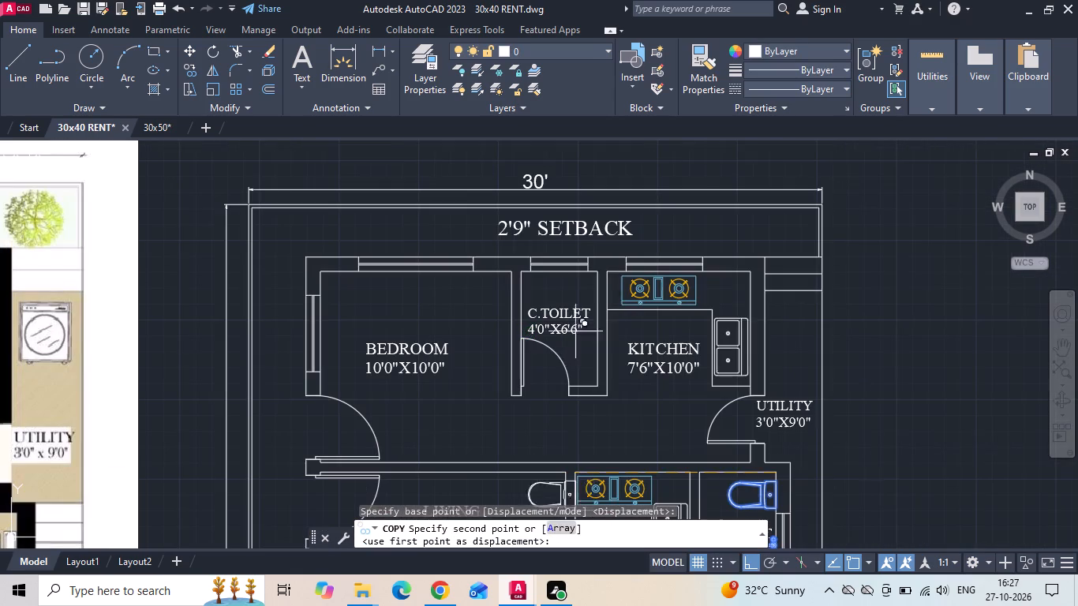
{"action": "left_click", "coordinate": [597, 268]}
{"action": "key", "text": "Escape"}
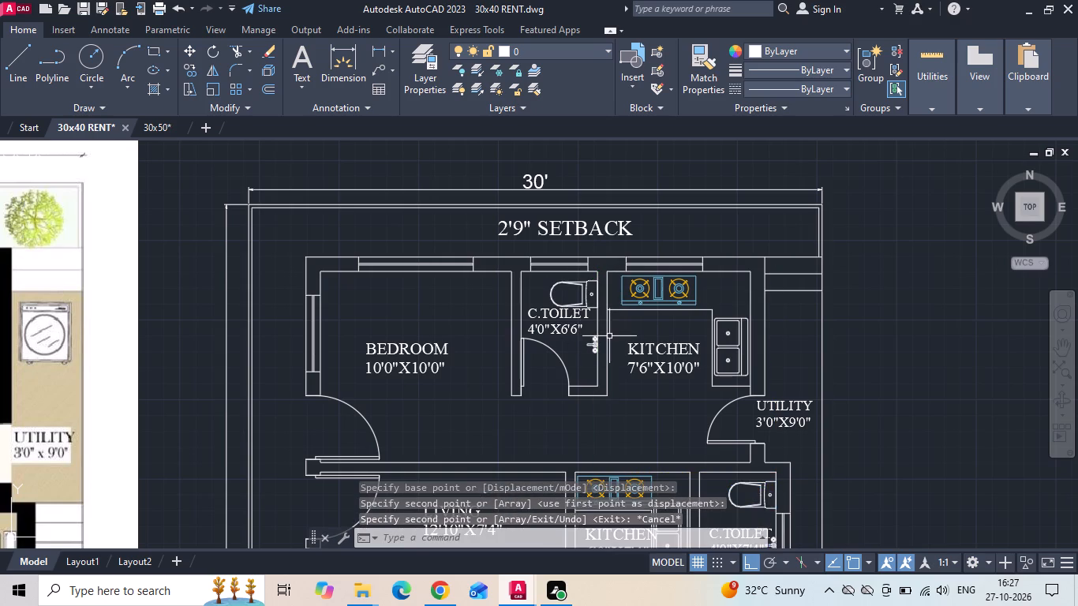
Save the 30x40 RENT drawing.
{"action": "scroll", "coordinate": [610, 341], "scroll_direction": "down", "scroll_amount": 1}
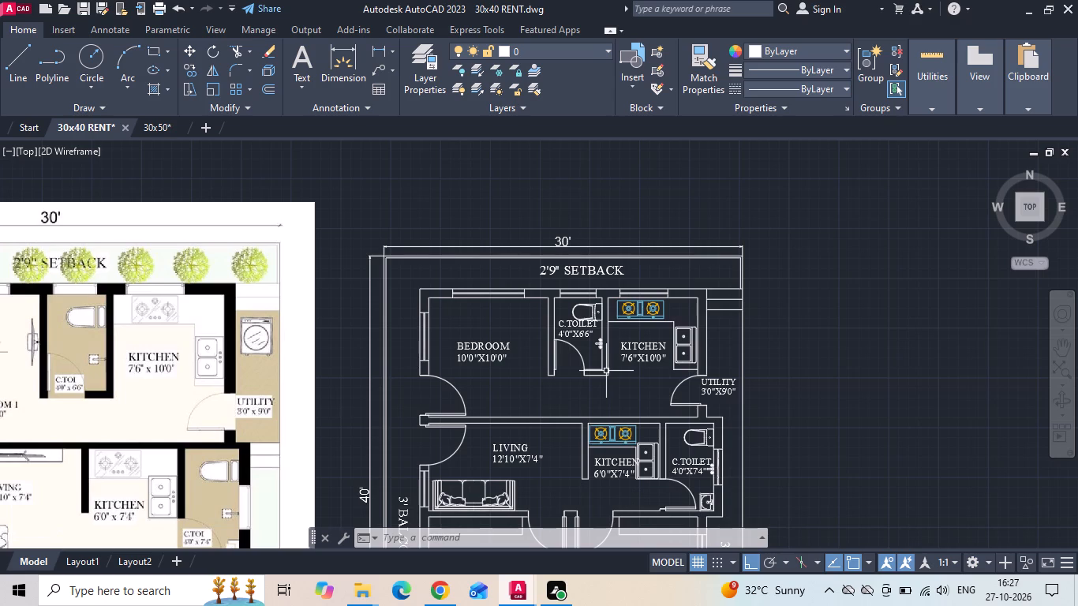
{"action": "key", "text": "ctrl+s"}
{"action": "key", "text": "ctrl+s"}
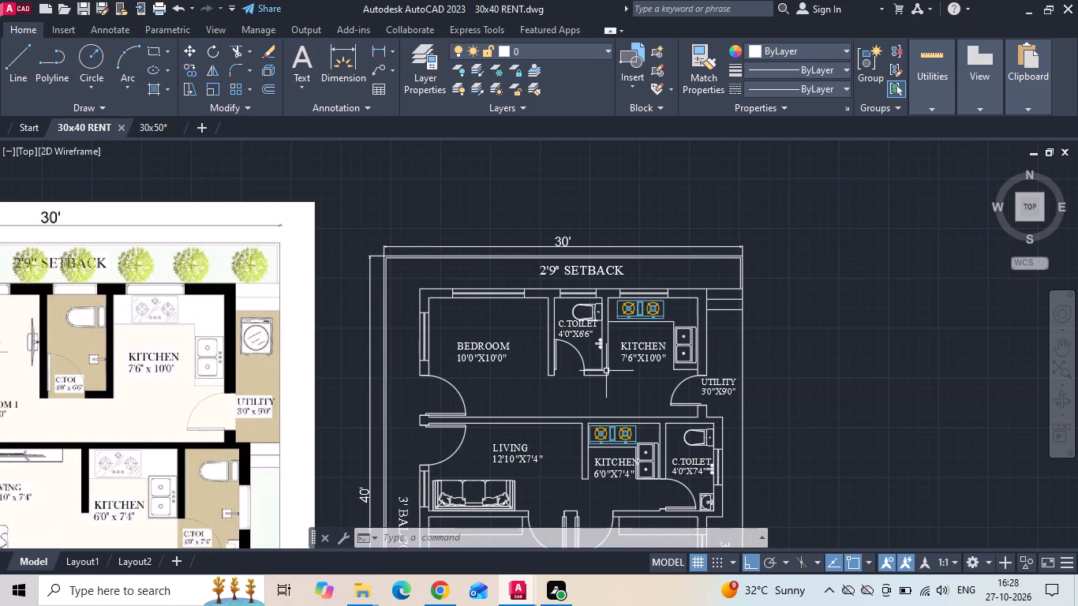
{"action": "key", "text": "ctrl+s"}
{"action": "key", "text": "ctrl+s"}
{"action": "key", "text": "ctrl+s"}
{"action": "key", "text": "ctrl+s"}
{"action": "key", "text": "ctrl+s"}
{"action": "key", "text": "ctrl+s"}
{"action": "key", "text": "ctrl+s"}
{"action": "key", "text": "ctrl+s"}
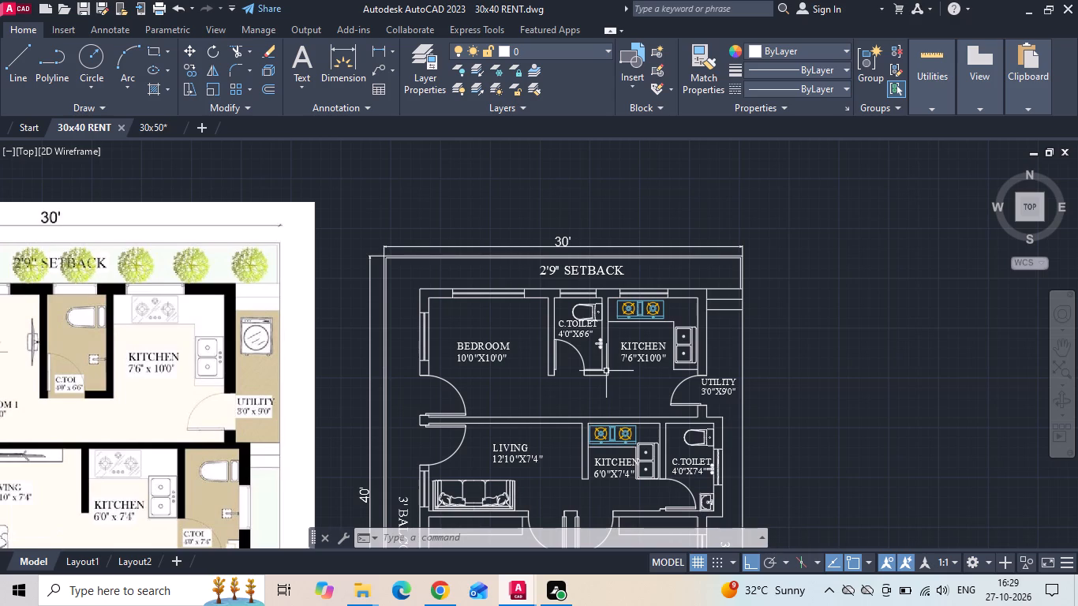
Explode the block holding the two washing machines in the ground floor plan's UTILITY.
{"action": "scroll", "coordinate": [582, 275], "scroll_direction": "down", "scroll_amount": 1}
{"action": "scroll", "coordinate": [159, 321], "scroll_direction": "down", "scroll_amount": 2}
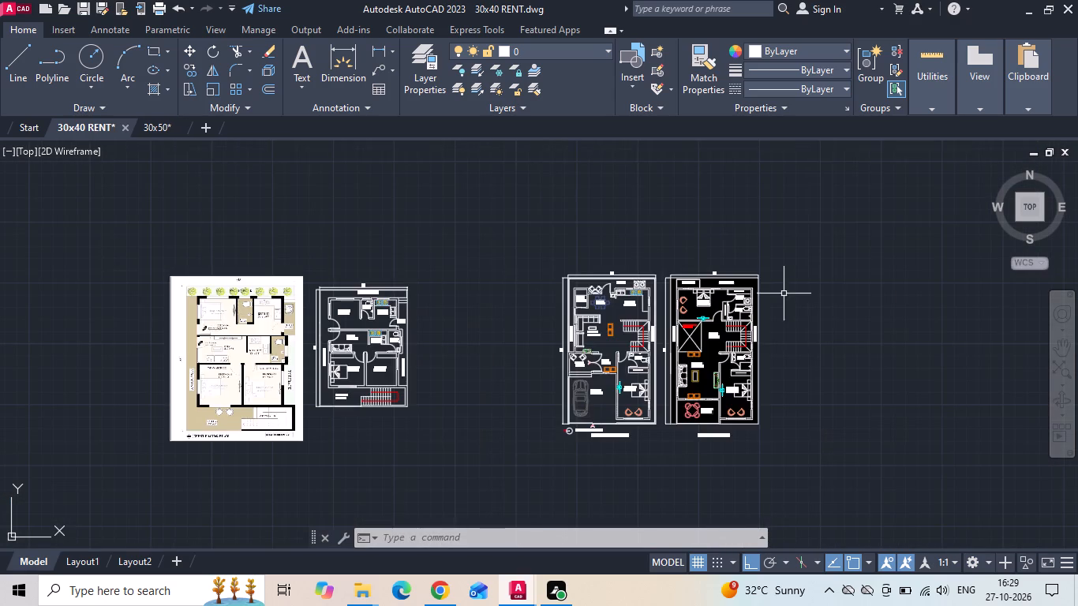
{"action": "scroll", "coordinate": [785, 294], "scroll_direction": "up", "scroll_amount": 2}
{"action": "scroll", "coordinate": [786, 294], "scroll_direction": "down", "scroll_amount": 1}
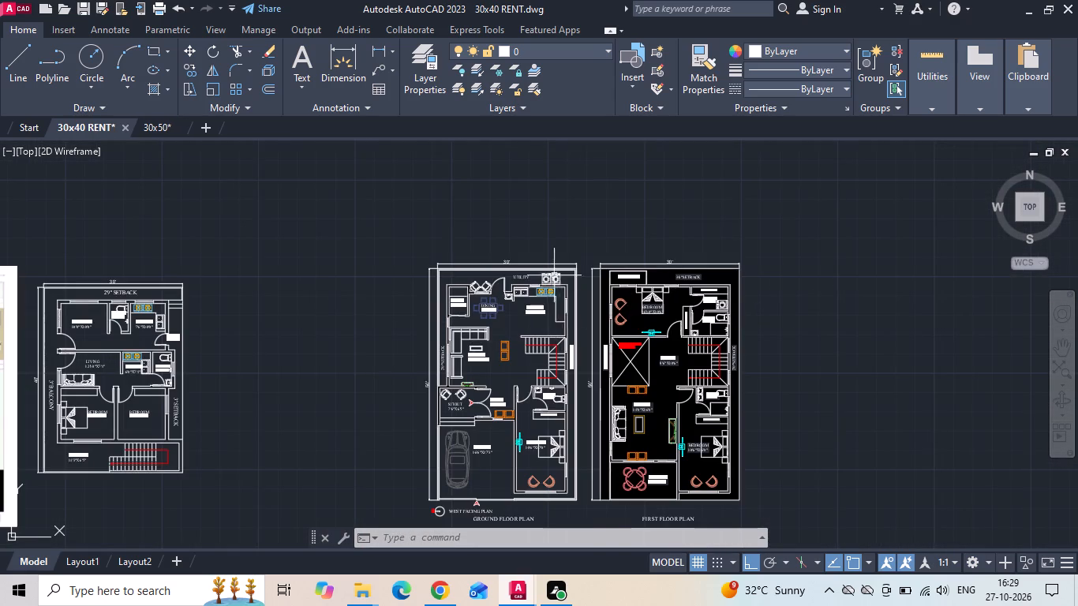
{"action": "scroll", "coordinate": [547, 261], "scroll_direction": "up", "scroll_amount": 2}
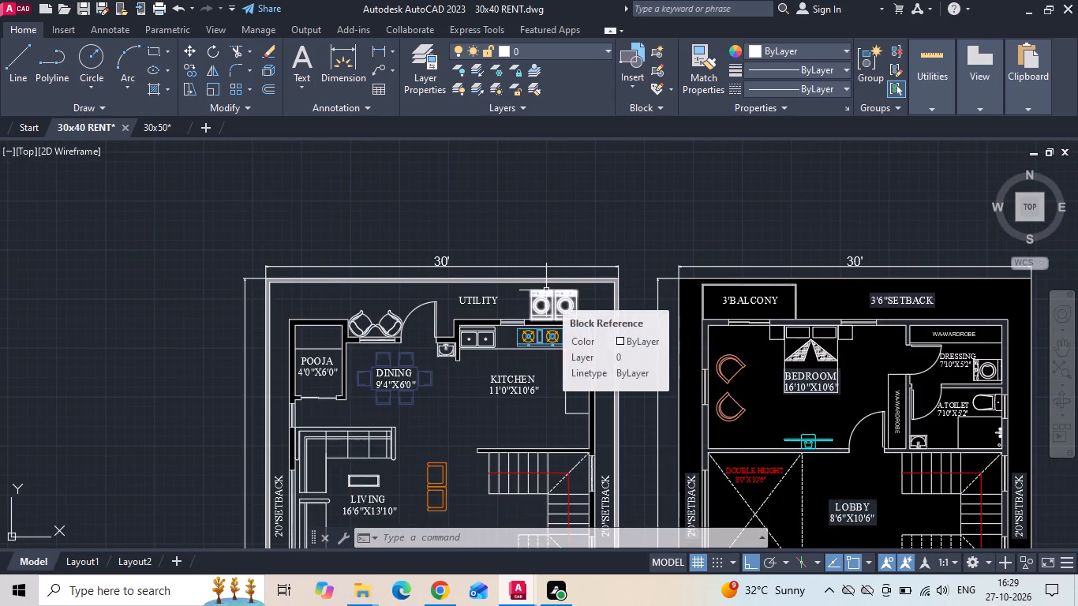
{"action": "left_click", "coordinate": [546, 290]}
{"action": "key", "text": "x"}
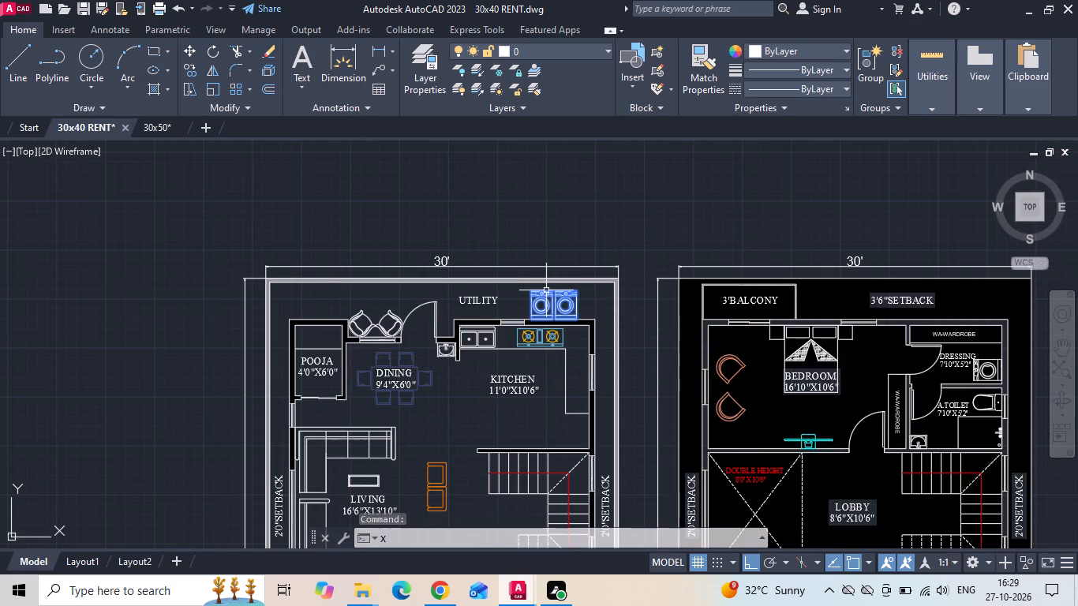
{"action": "key", "text": "space"}
Copy one washing machine from the ground floor's UTILITY into the 30x40 plan's 3'0"X9'0" UTILITY beside the kitchen, with Ortho turned off.
{"action": "scroll", "coordinate": [546, 291], "scroll_direction": "up", "scroll_amount": 3}
{"action": "left_click_drag", "start_coordinate": [475, 281], "coordinate": [492, 330]}
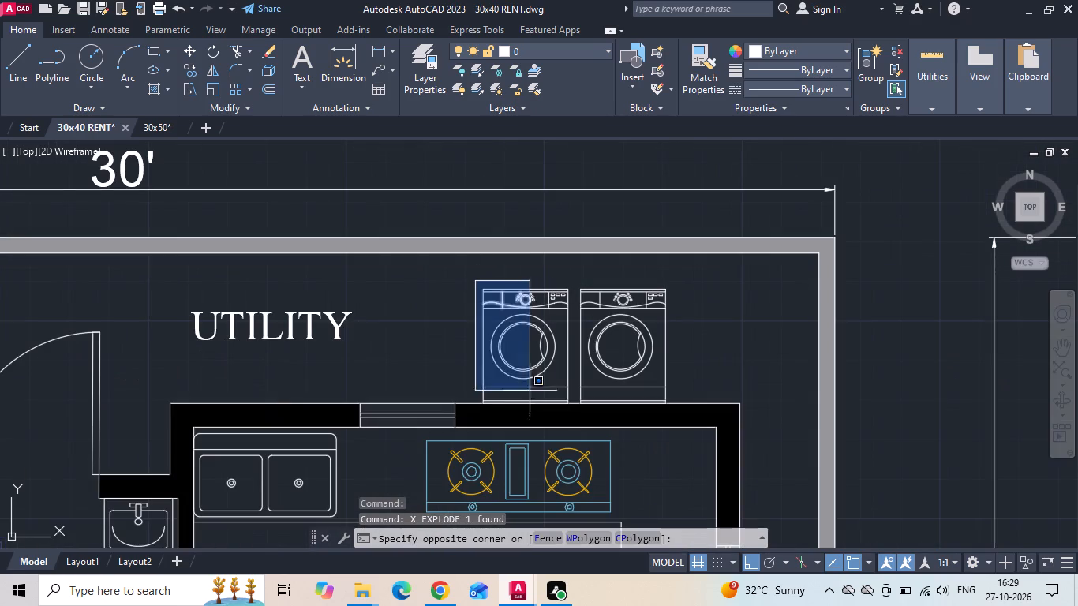
{"action": "left_click", "coordinate": [577, 421]}
{"action": "right_click", "coordinate": [450, 334]}
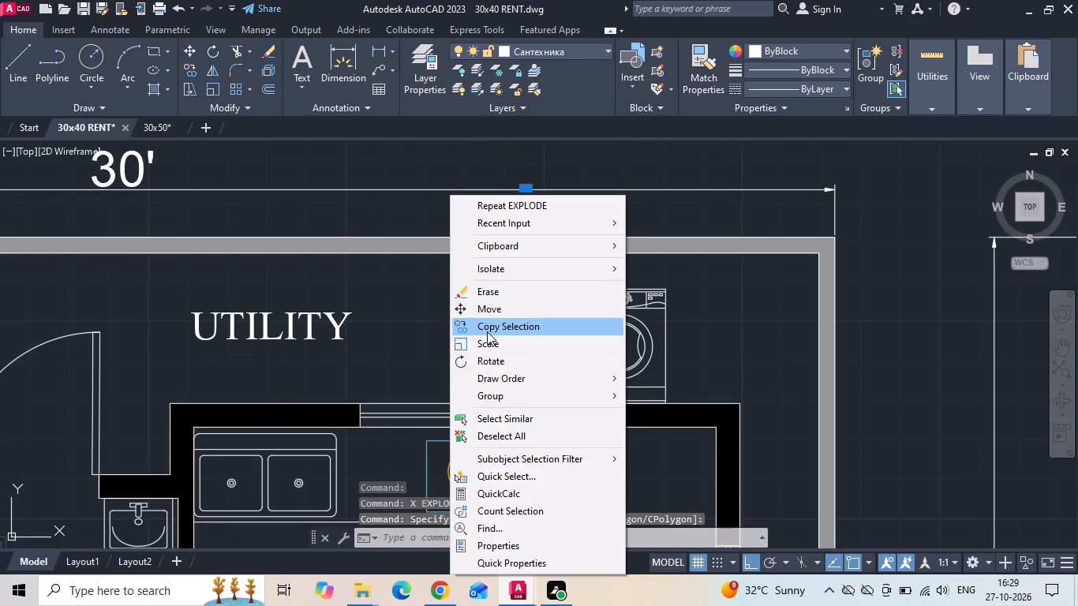
{"action": "left_click", "coordinate": [487, 331]}
{"action": "left_click_drag", "start_coordinate": [533, 324], "coordinate": [508, 329]}
{"action": "scroll", "coordinate": [708, 335], "scroll_direction": "down", "scroll_amount": 3}
{"action": "scroll", "coordinate": [583, 358], "scroll_direction": "down", "scroll_amount": 3}
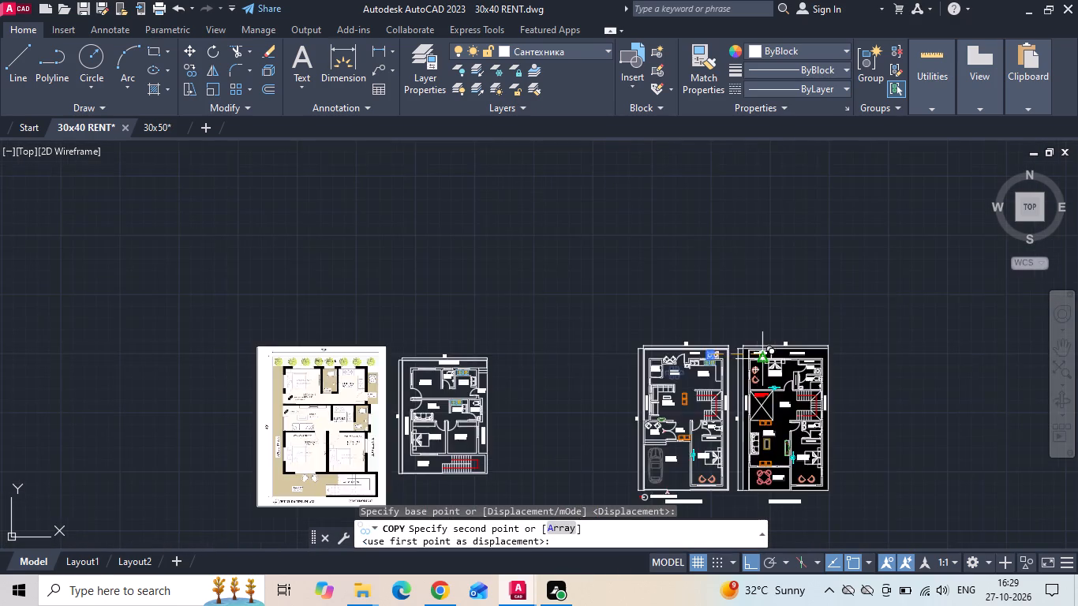
{"action": "scroll", "coordinate": [540, 356], "scroll_direction": "up", "scroll_amount": 2}
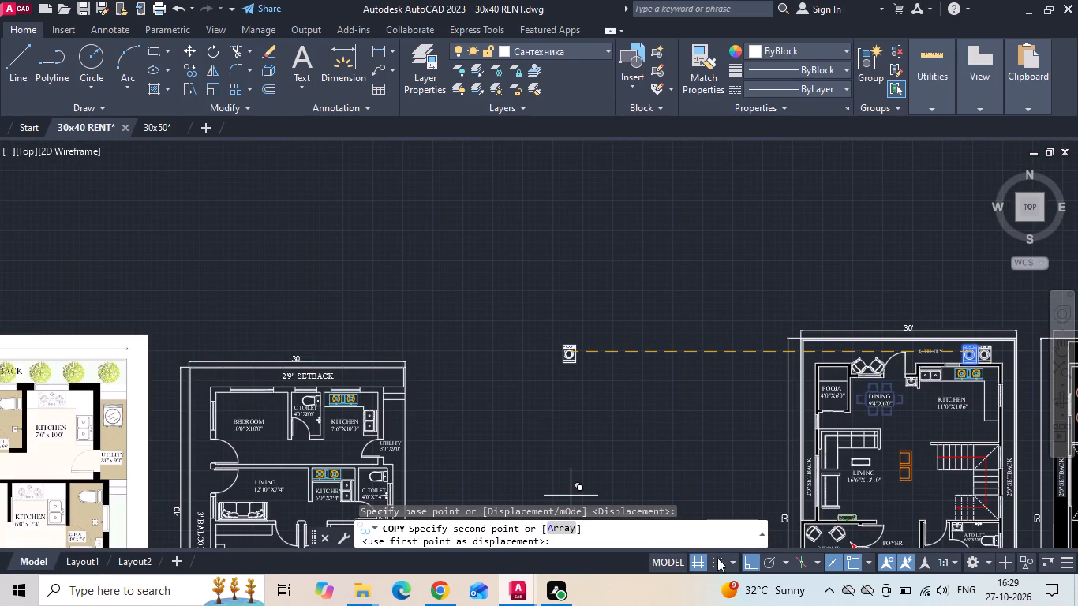
{"action": "left_click", "coordinate": [753, 559]}
{"action": "scroll", "coordinate": [390, 421], "scroll_direction": "up", "scroll_amount": 3}
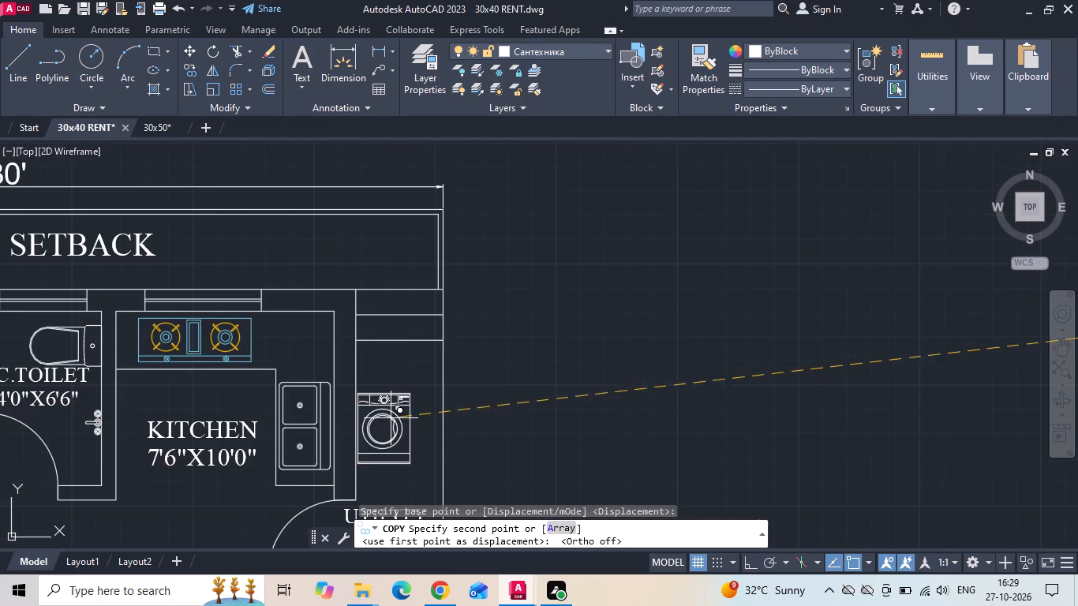
{"action": "left_click", "coordinate": [405, 405]}
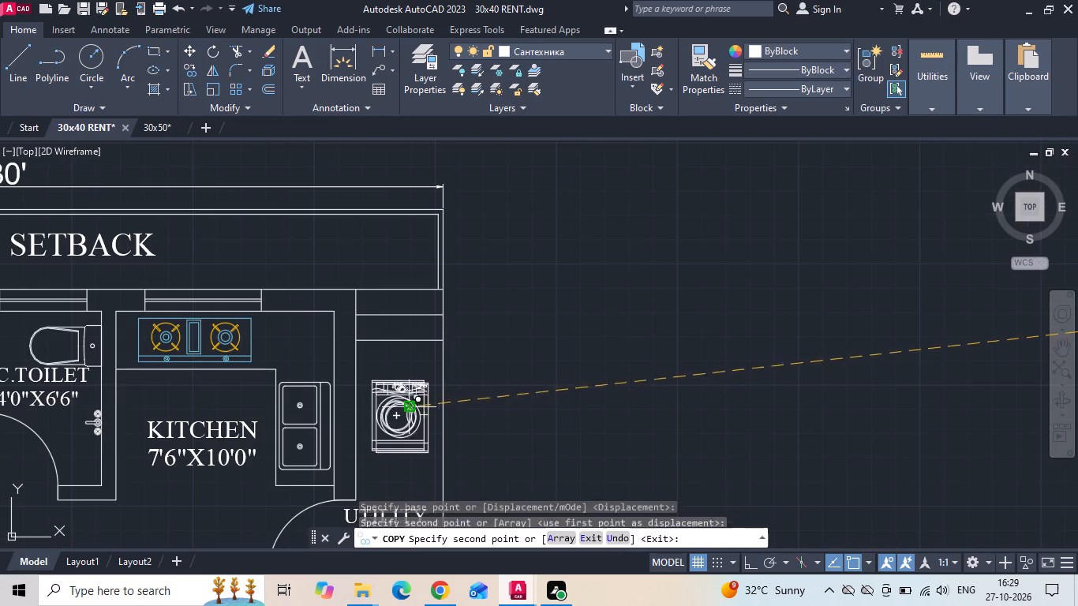
{"action": "scroll", "coordinate": [559, 333], "scroll_direction": "down", "scroll_amount": 2}
{"action": "key", "text": "Escape"}
Save the drawing with the washing machine added.
{"action": "scroll", "coordinate": [617, 307], "scroll_direction": "down", "scroll_amount": 1}
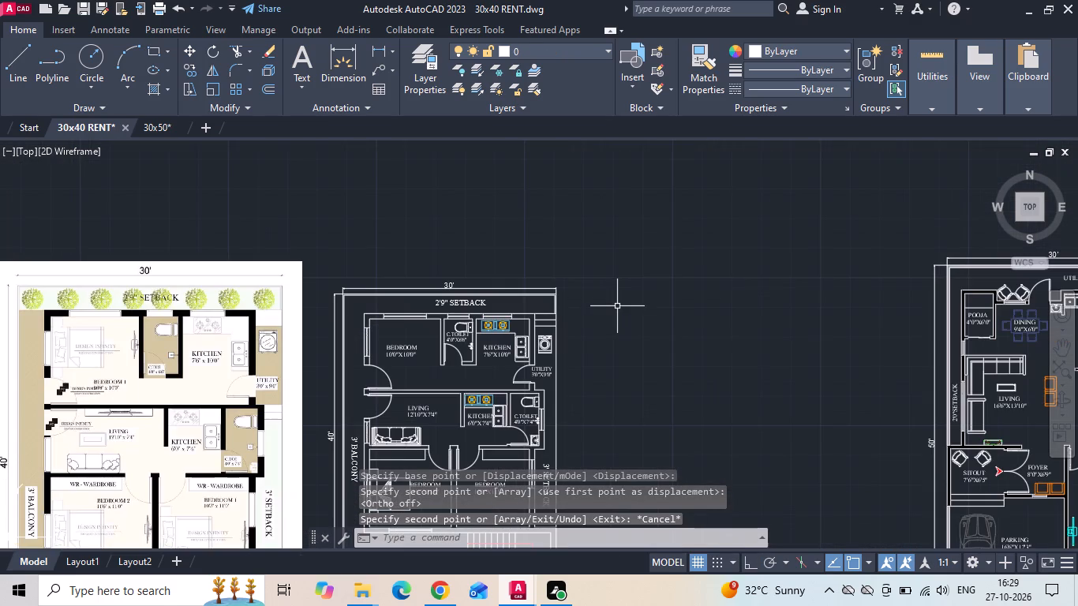
{"action": "middle_click_drag", "start_coordinate": [590, 406], "coordinate": [602, 323]}
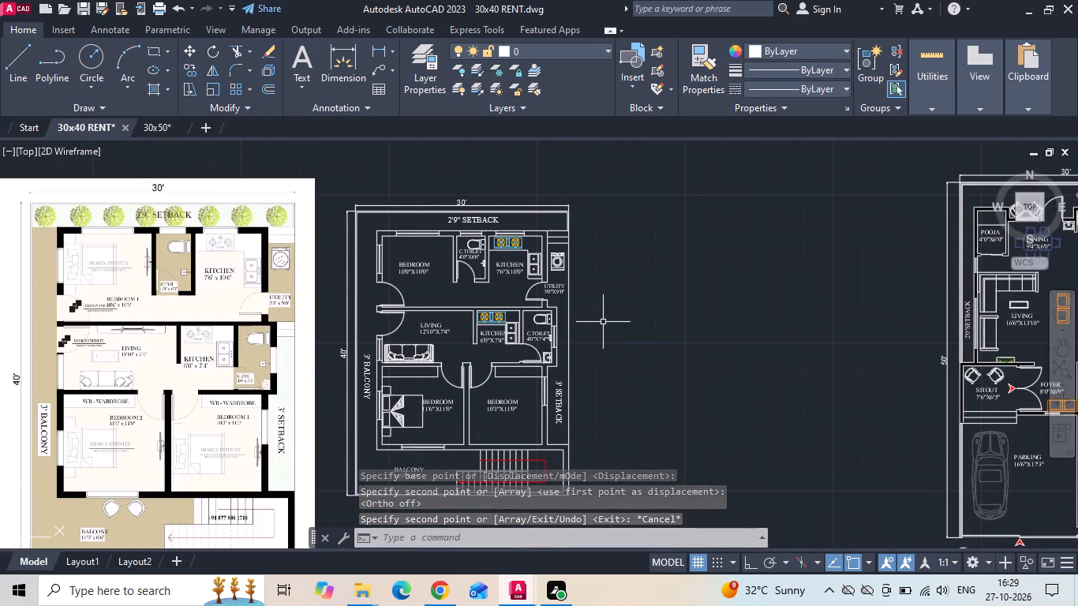
{"action": "key", "text": "ctrl+s"}
{"action": "scroll", "coordinate": [603, 322], "scroll_direction": "down", "scroll_amount": 1}
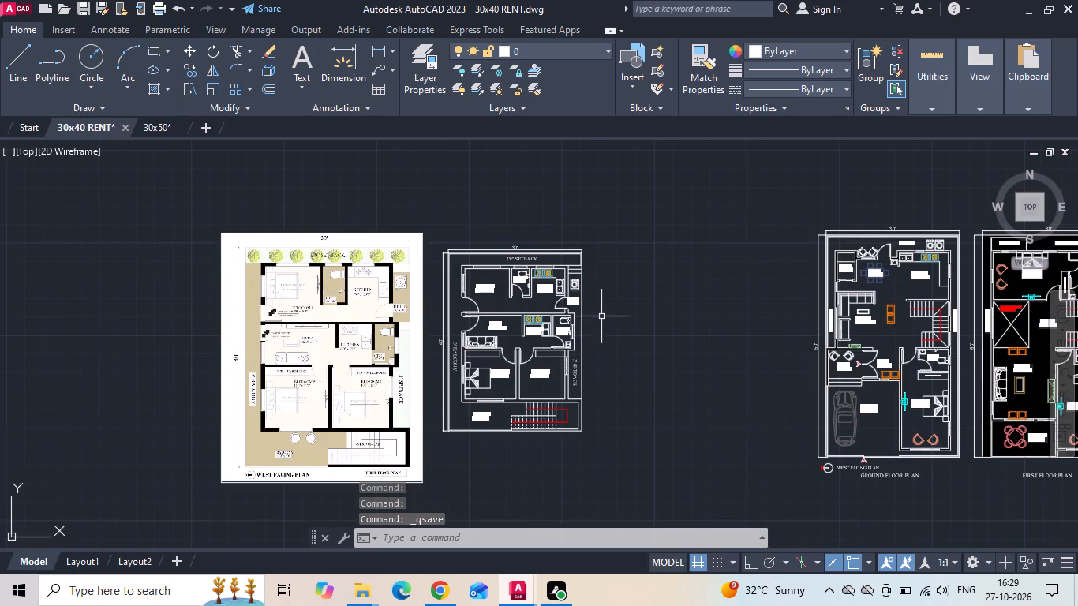
Open the 2BHK drawing from the 23102026 folder.
{"action": "left_click", "coordinate": [17, 5]}
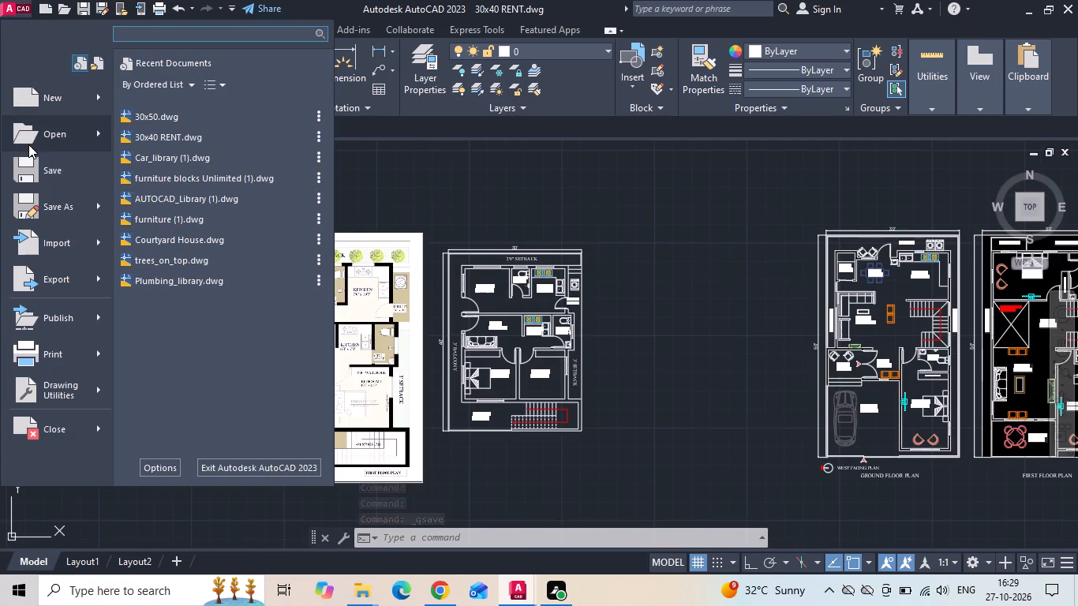
{"action": "left_click", "coordinate": [28, 144]}
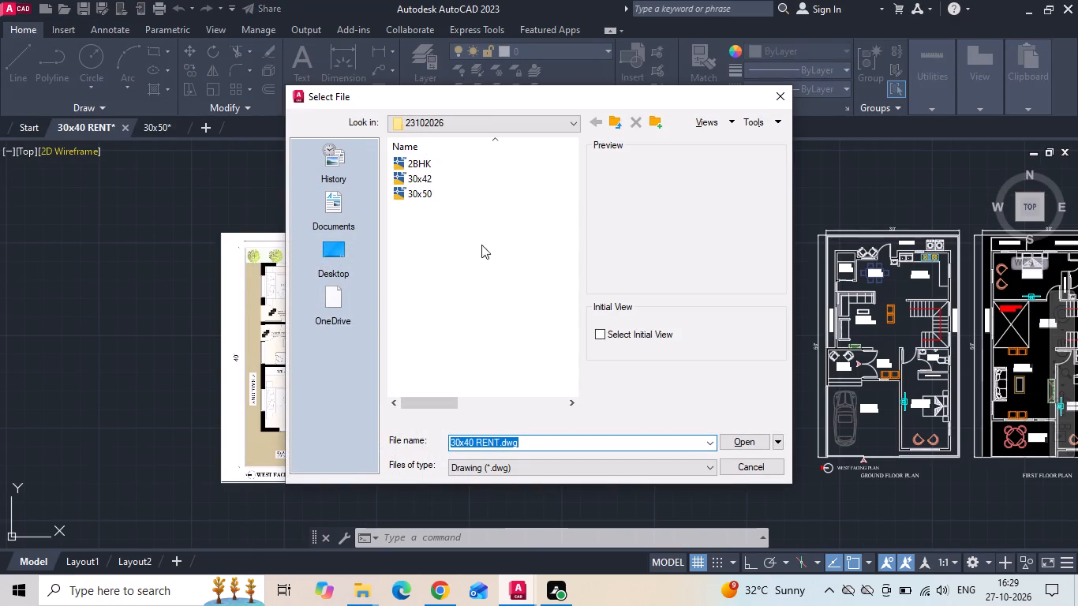
{"action": "left_click", "coordinate": [439, 184]}
{"action": "left_click", "coordinate": [436, 194]}
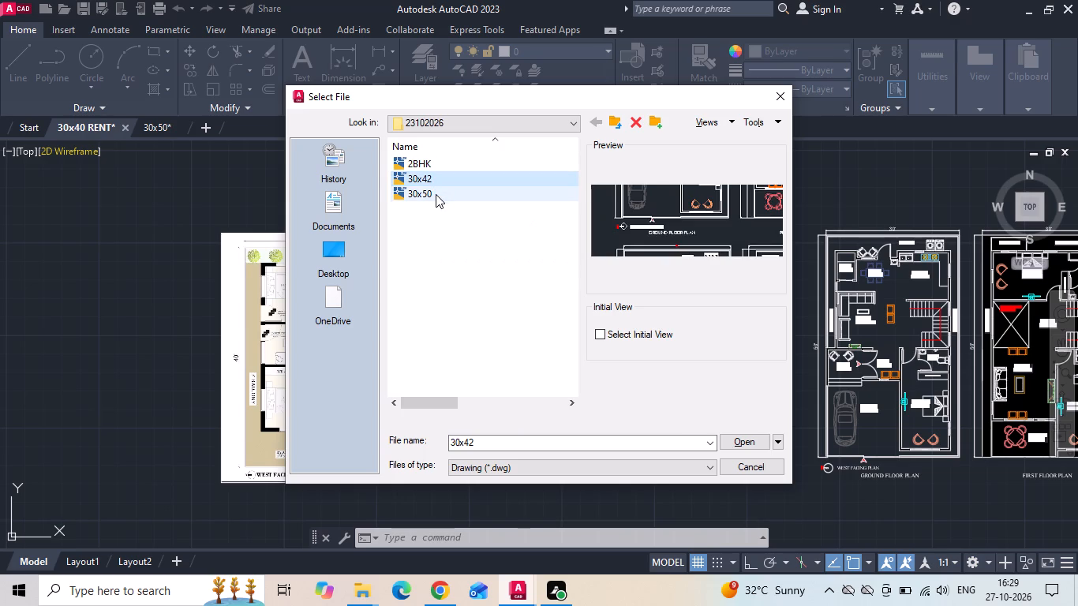
{"action": "left_click", "coordinate": [443, 166]}
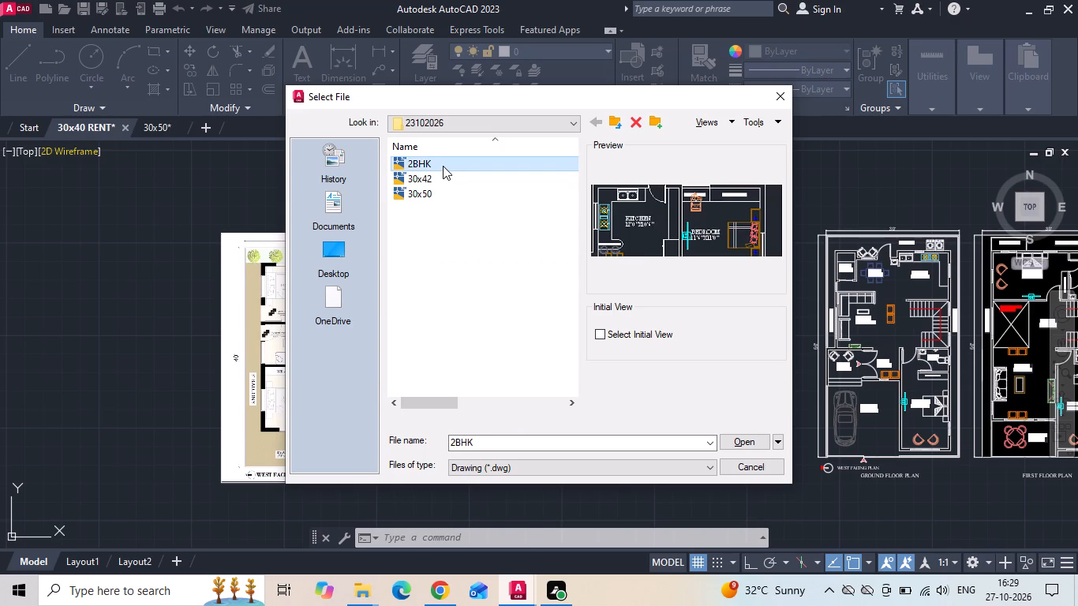
{"action": "left_click", "coordinate": [725, 443]}
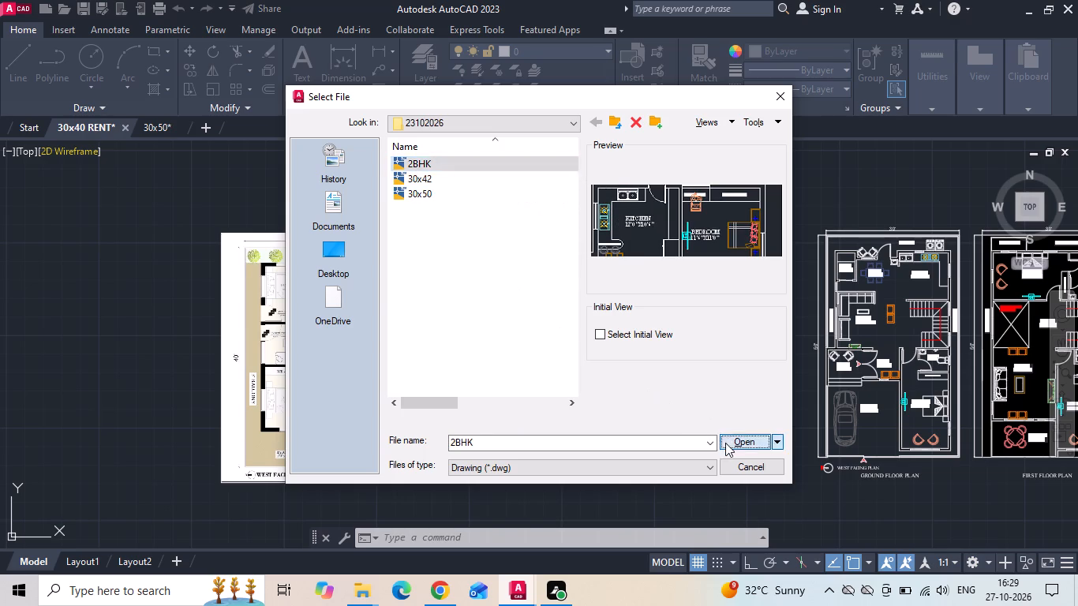
Copy the large round tree from the 2BHK ground floor plan's front corner and paste it into the 30x40 RENT drawing near the bedroom's 2'9" setback.
{"action": "scroll", "coordinate": [601, 364], "scroll_direction": "down", "scroll_amount": 3}
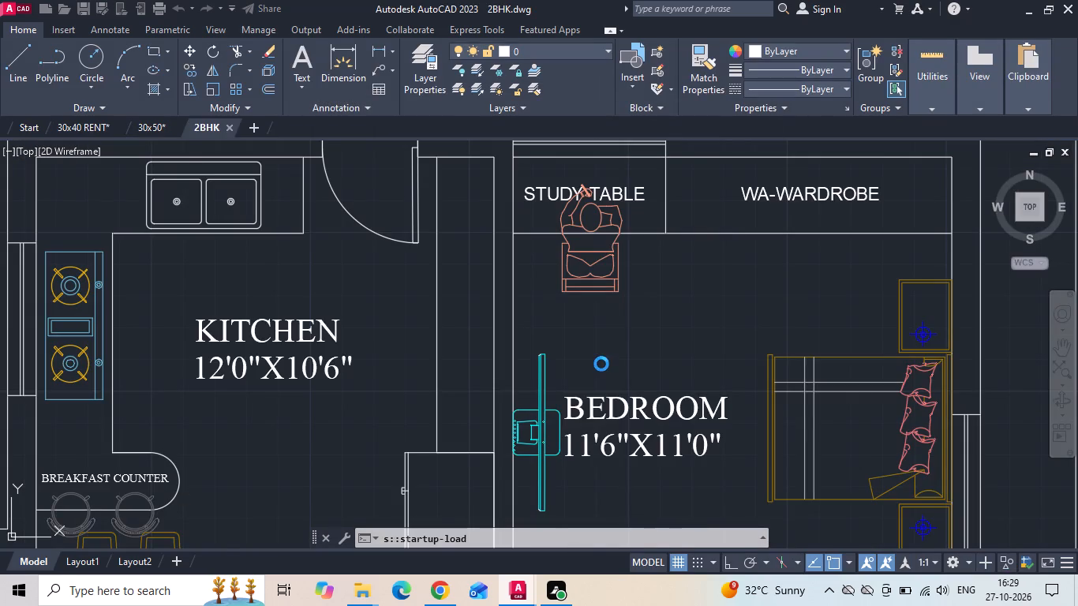
{"action": "scroll", "coordinate": [601, 362], "scroll_direction": "down", "scroll_amount": 4}
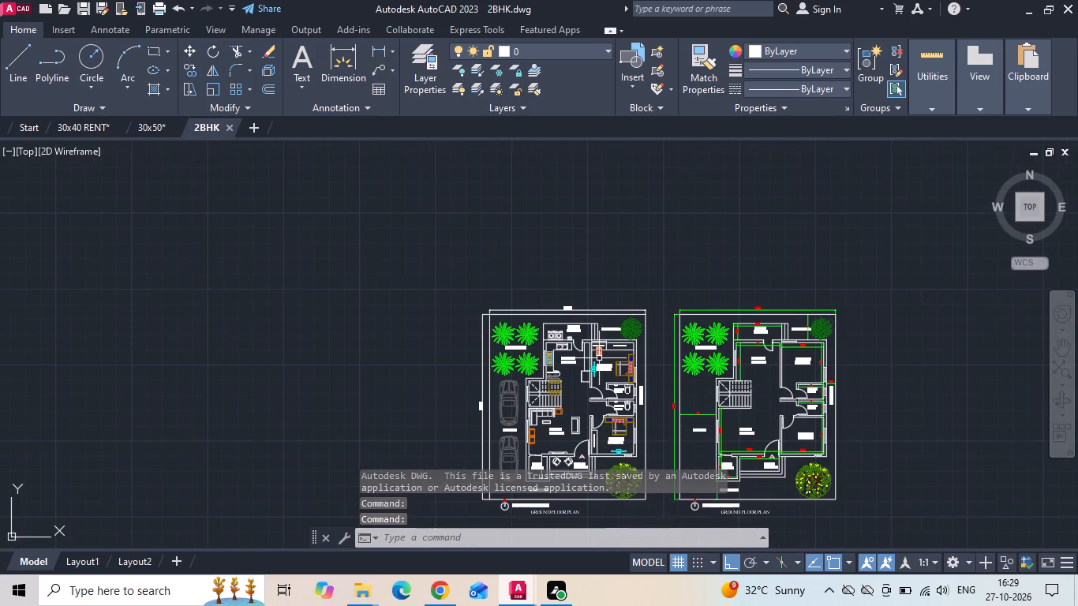
{"action": "middle_click_drag", "start_coordinate": [594, 354], "coordinate": [586, 309]}
{"action": "left_click", "coordinate": [622, 436]}
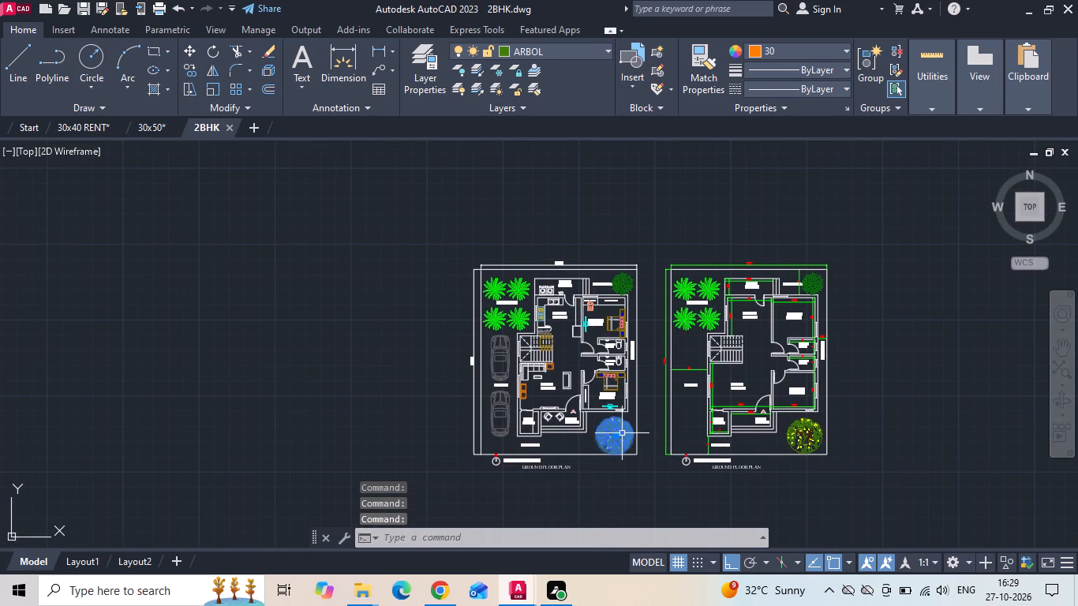
{"action": "key", "text": "ctrl+c"}
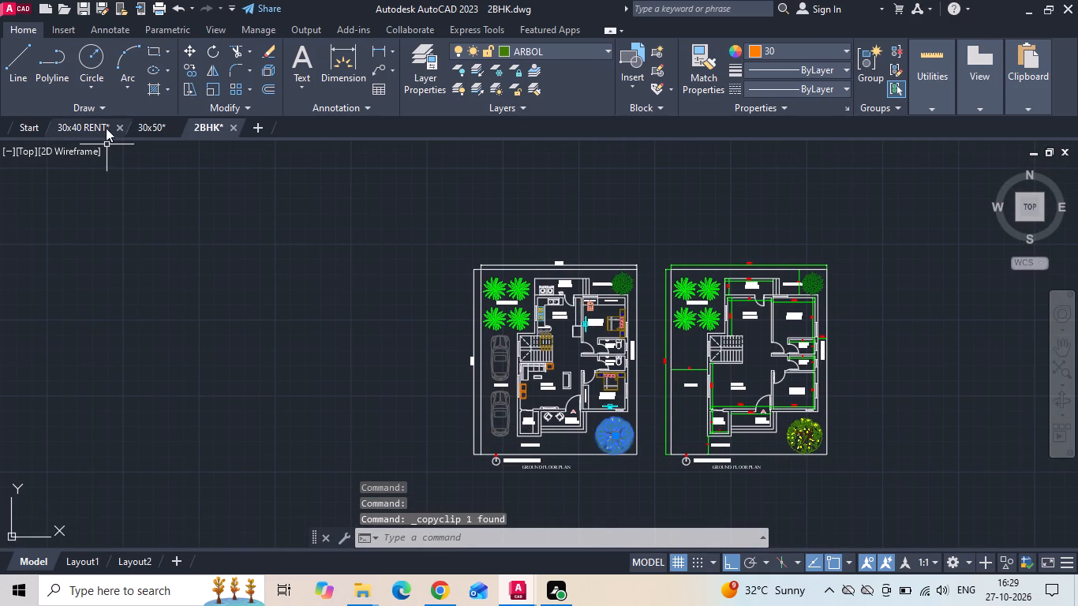
{"action": "left_click", "coordinate": [104, 125]}
{"action": "key", "text": "ctrl+v"}
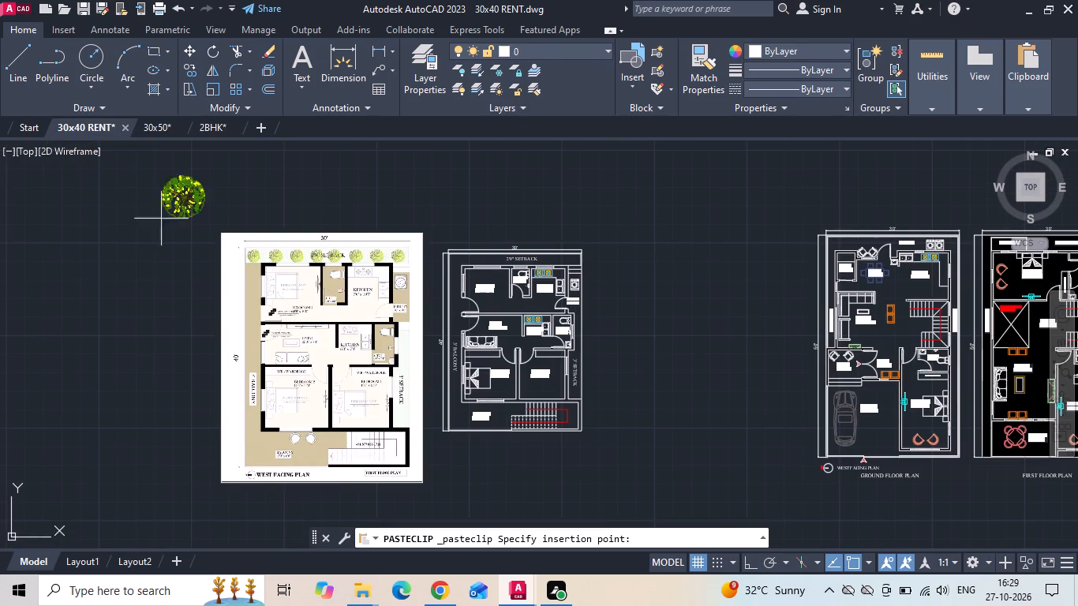
{"action": "scroll", "coordinate": [470, 249], "scroll_direction": "up", "scroll_amount": 3}
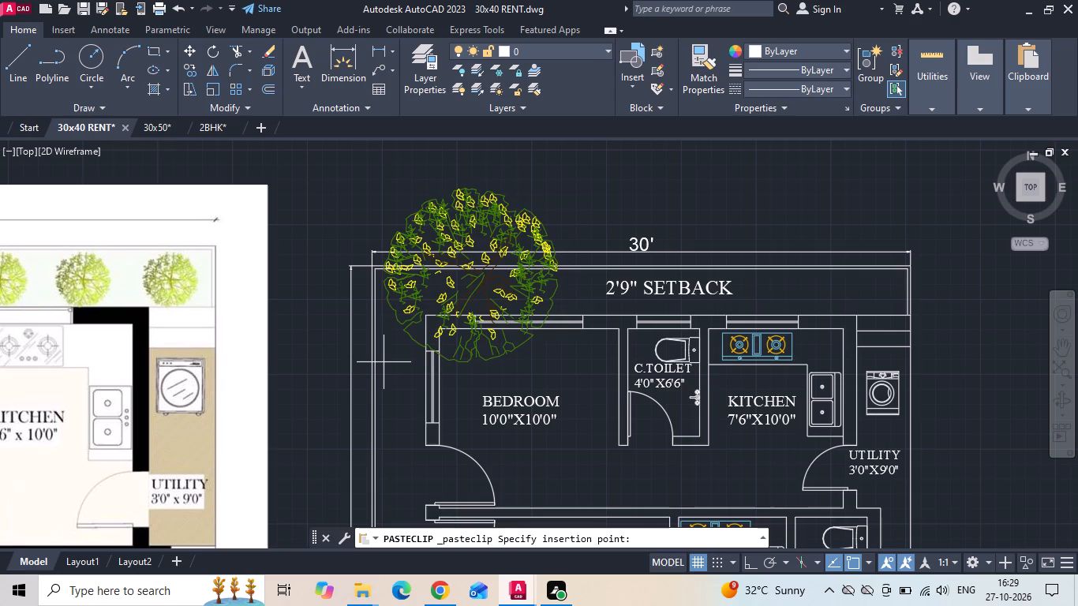
{"action": "left_click", "coordinate": [384, 362]}
Scale the pasted tree down about its centre to slightly more than the depth of the 2'9" setback.
{"action": "left_click", "coordinate": [504, 275]}
{"action": "left_click", "coordinate": [466, 281]}
{"action": "right_click", "coordinate": [465, 281]}
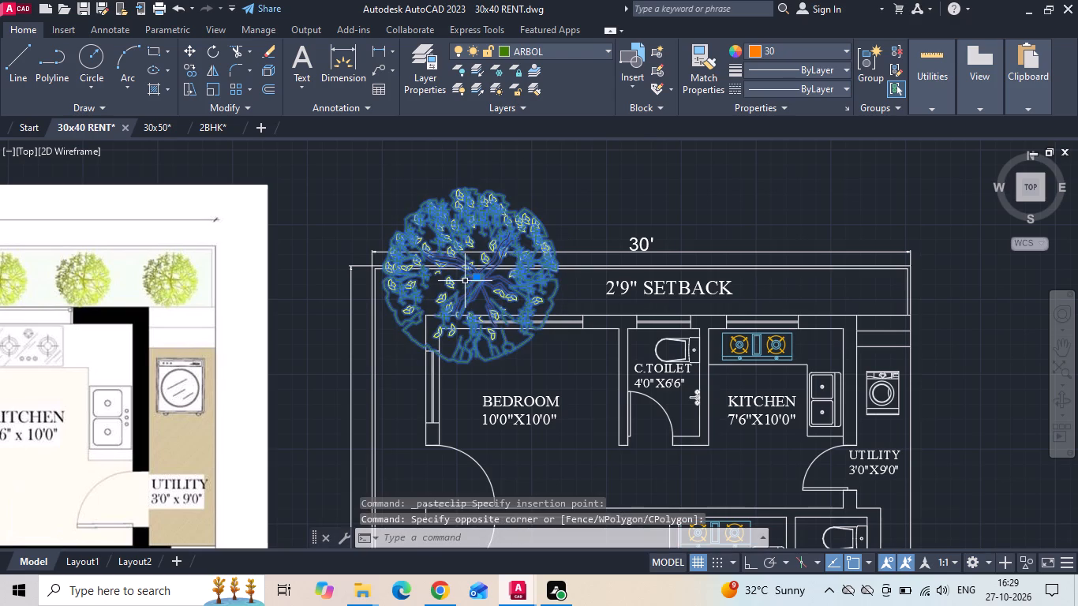
{"action": "left_click", "coordinate": [499, 316]}
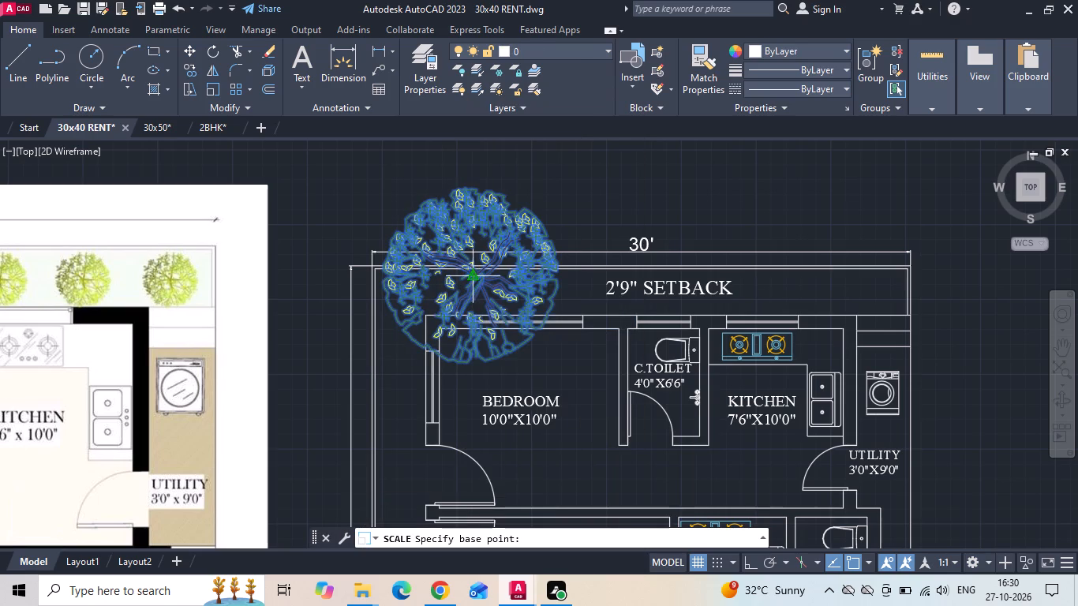
{"action": "left_click", "coordinate": [473, 274]}
{"action": "left_click", "coordinate": [495, 293]}
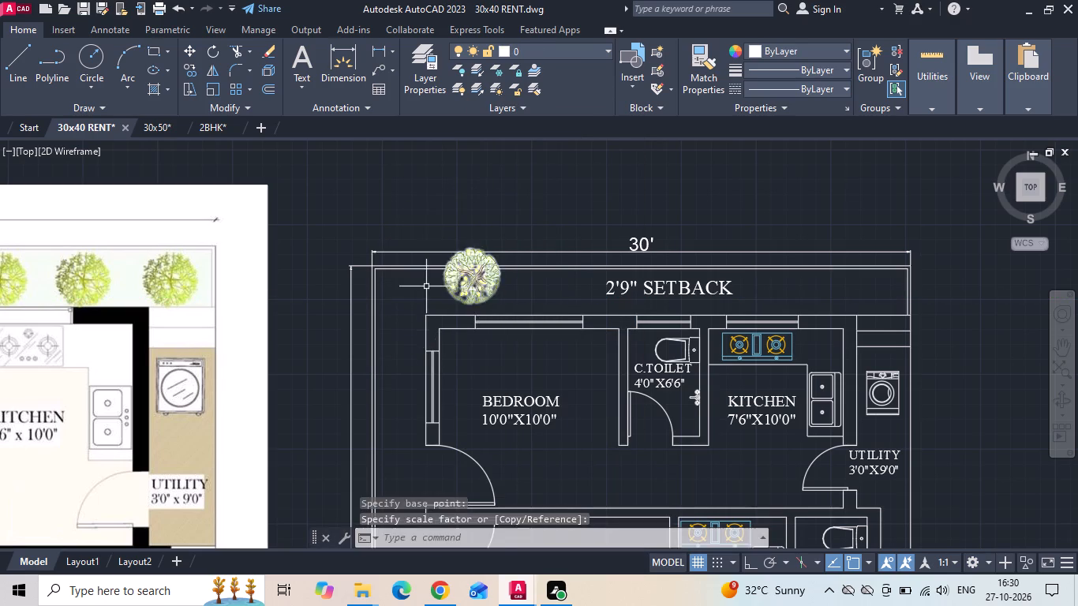
Move the reduced tree down towards the bedroom wall within the 2'9" setback.
{"action": "middle_click_drag", "start_coordinate": [425, 286], "coordinate": [605, 291]}
{"action": "scroll", "coordinate": [606, 291], "scroll_direction": "down", "scroll_amount": 1}
{"action": "left_click", "coordinate": [611, 293]}
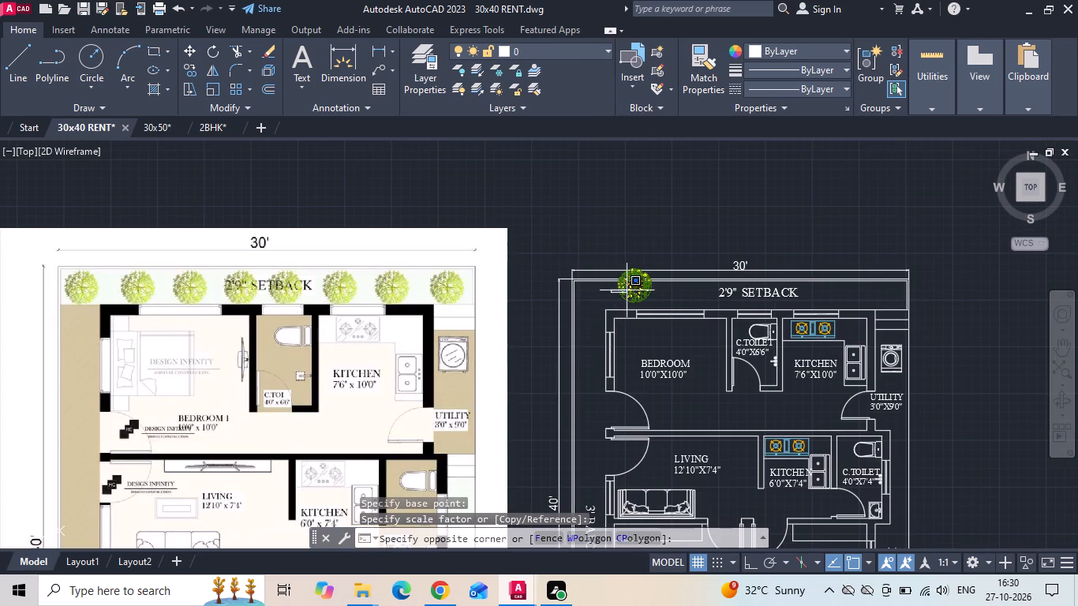
{"action": "left_click", "coordinate": [627, 292]}
{"action": "left_click", "coordinate": [634, 294]}
{"action": "right_click", "coordinate": [635, 294]}
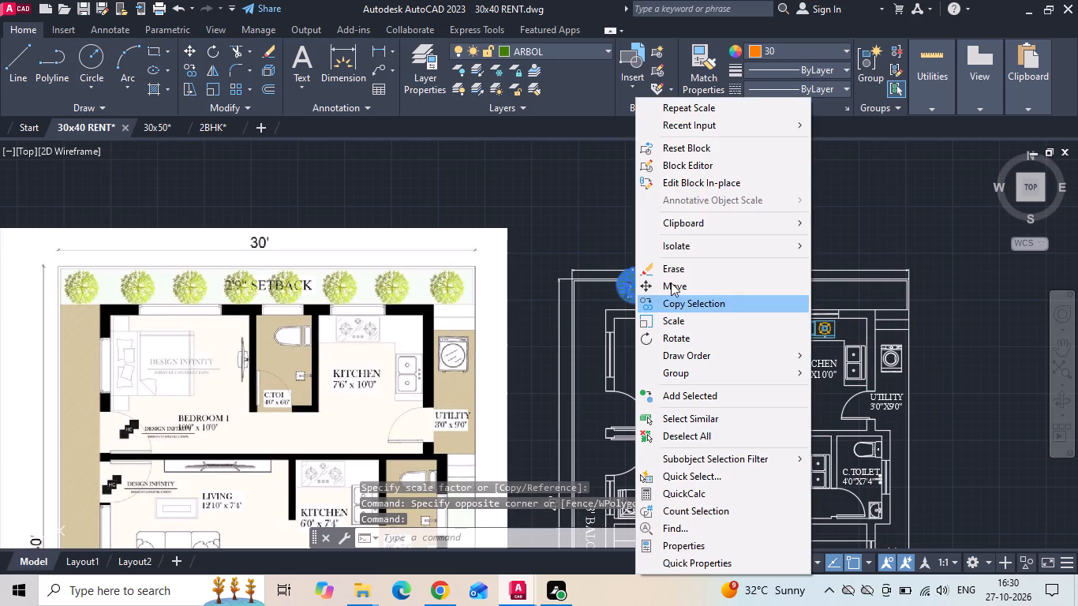
{"action": "left_click", "coordinate": [671, 282]}
{"action": "scroll", "coordinate": [652, 266], "scroll_direction": "up", "scroll_amount": 1}
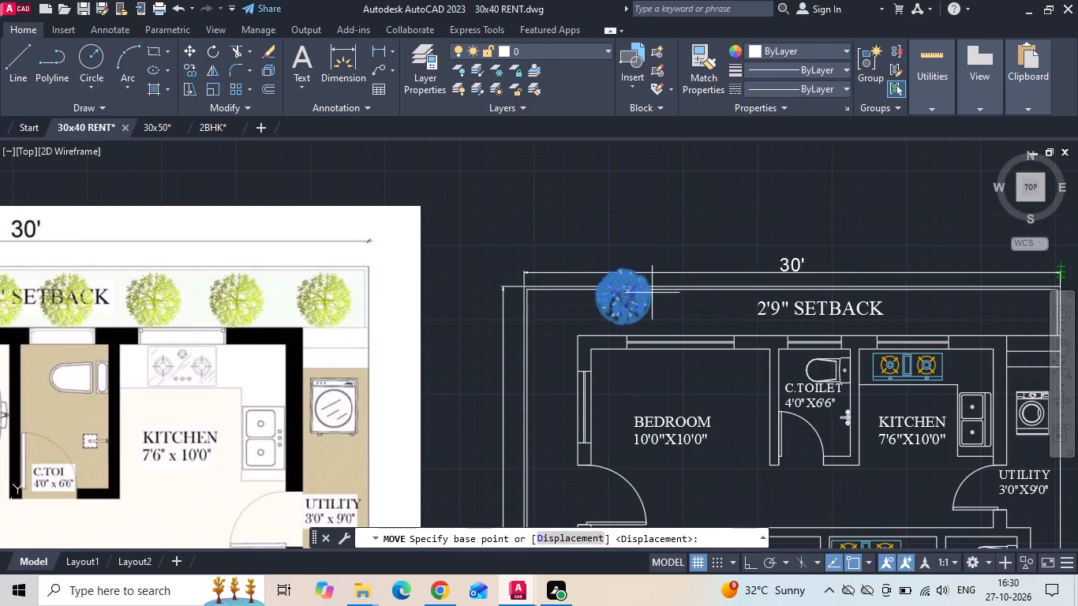
{"action": "scroll", "coordinate": [653, 298], "scroll_direction": "up", "scroll_amount": 2}
{"action": "left_click_drag", "start_coordinate": [653, 305], "coordinate": [653, 324]}
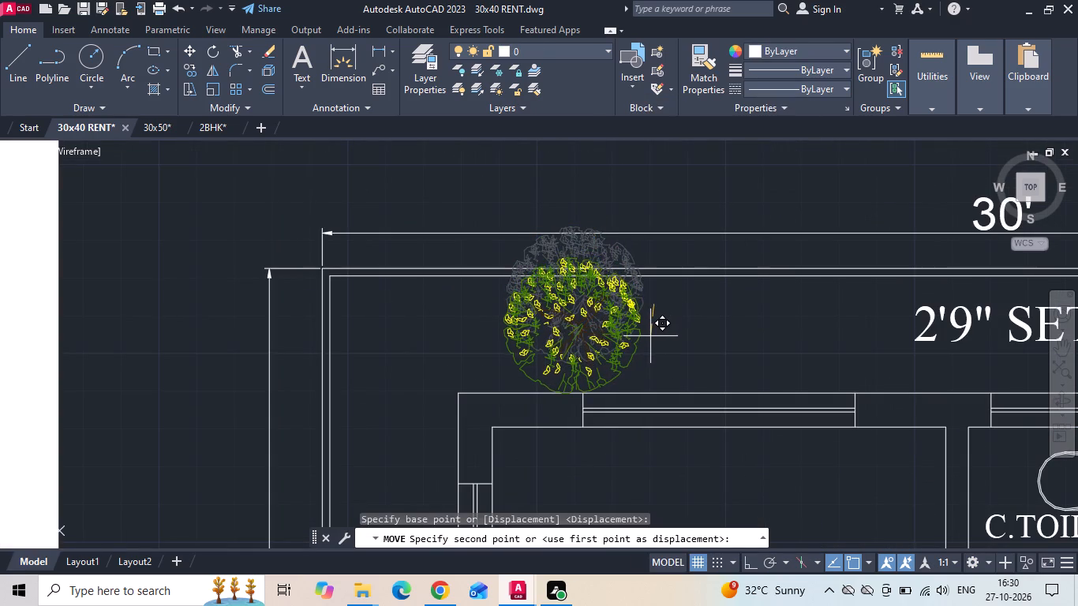
{"action": "left_click", "coordinate": [650, 336]}
Scale the tree down slightly about its centre so it fits within the setback strip.
{"action": "left_click", "coordinate": [570, 326]}
{"action": "right_click", "coordinate": [570, 324]}
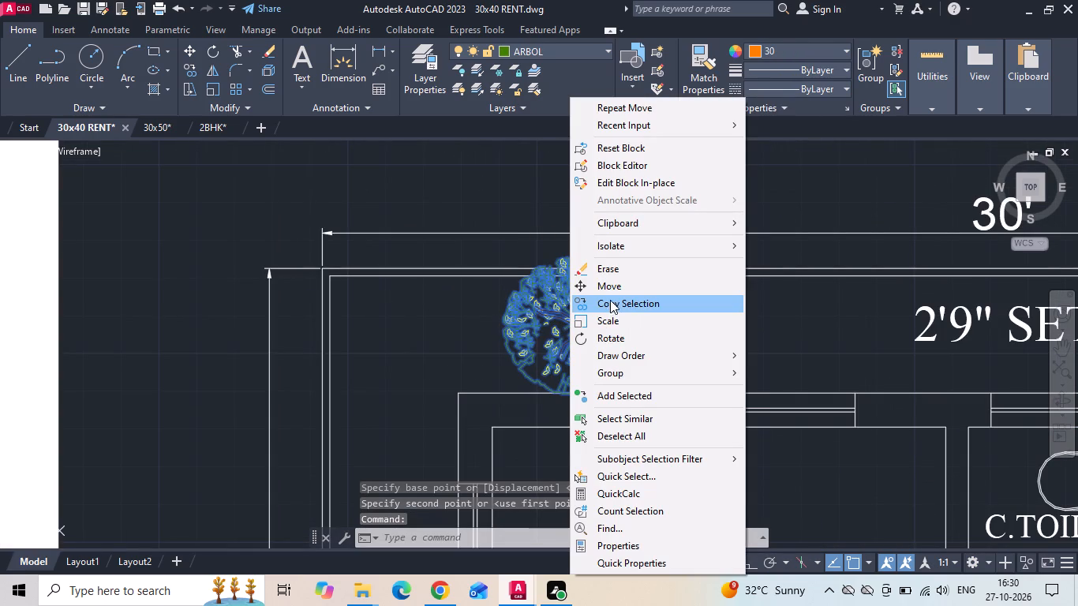
{"action": "left_click", "coordinate": [609, 320]}
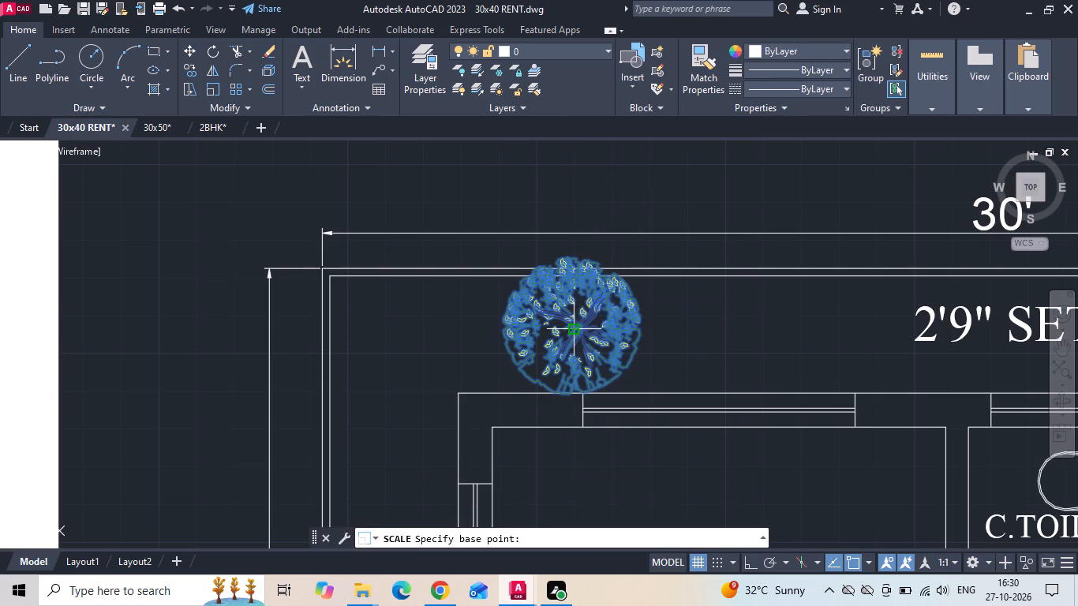
{"action": "left_click", "coordinate": [576, 331]}
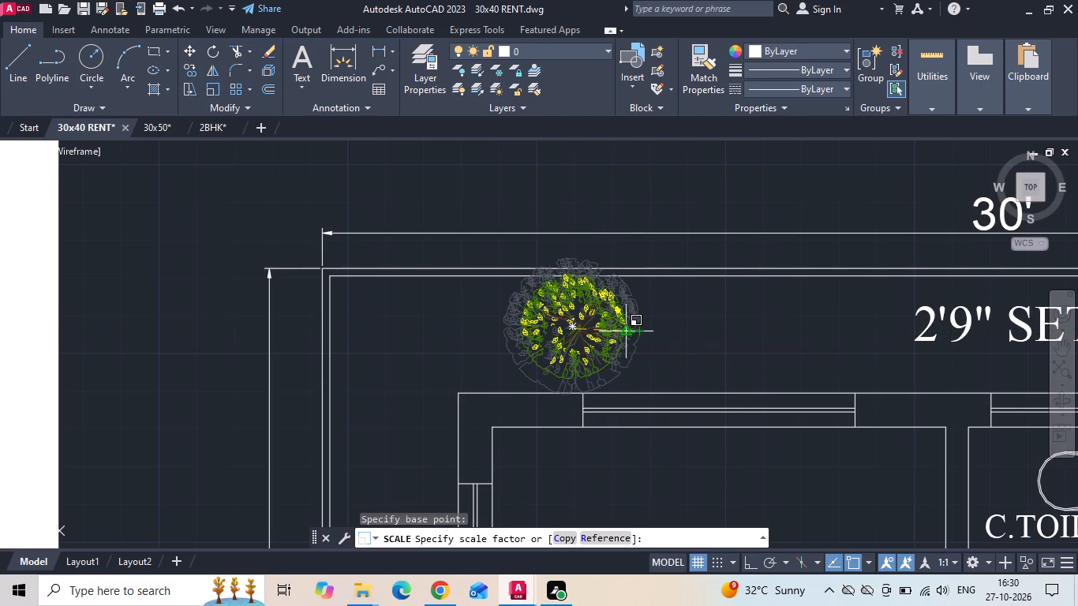
{"action": "left_click", "coordinate": [631, 334]}
Move the tree slightly down to centre it between the boundary line and the bedroom's outer wall.
{"action": "left_click", "coordinate": [625, 322]}
{"action": "right_click", "coordinate": [625, 322]}
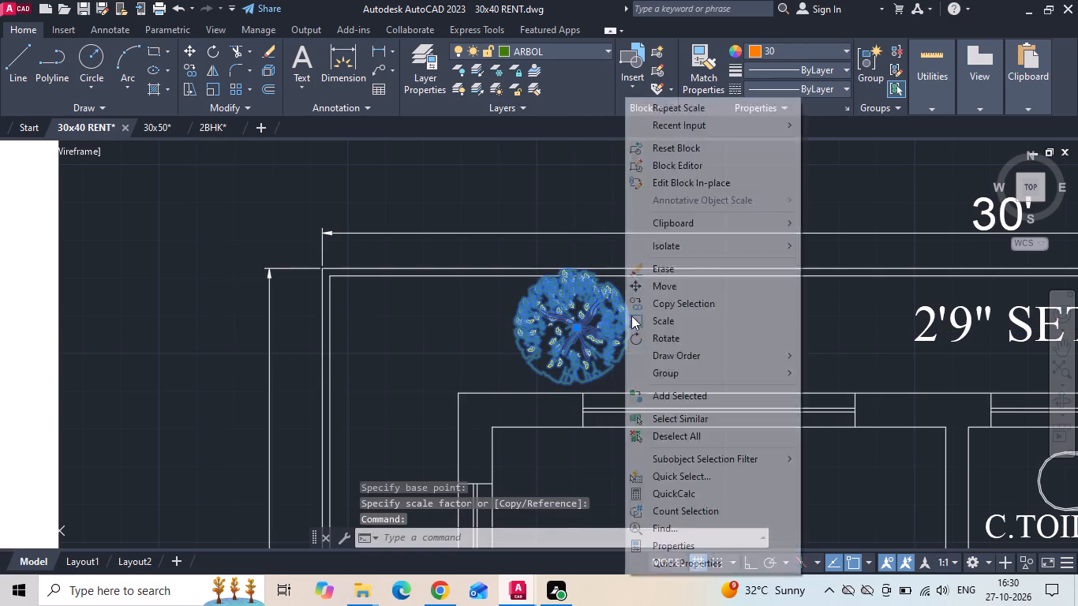
{"action": "left_click", "coordinate": [650, 291]}
{"action": "left_click", "coordinate": [660, 312]}
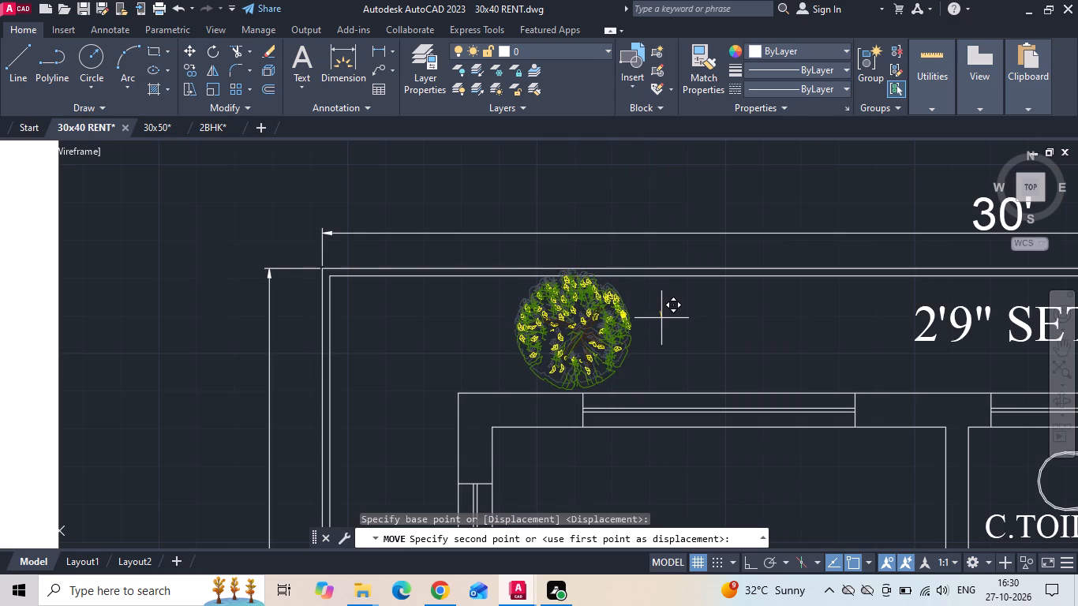
{"action": "left_click", "coordinate": [661, 318]}
With Ortho on, copy the tree to both ends of the 2'9" setback, about 3'-5" to the left and 22'-6" to the right.
{"action": "scroll", "coordinate": [661, 322], "scroll_direction": "down", "scroll_amount": 4}
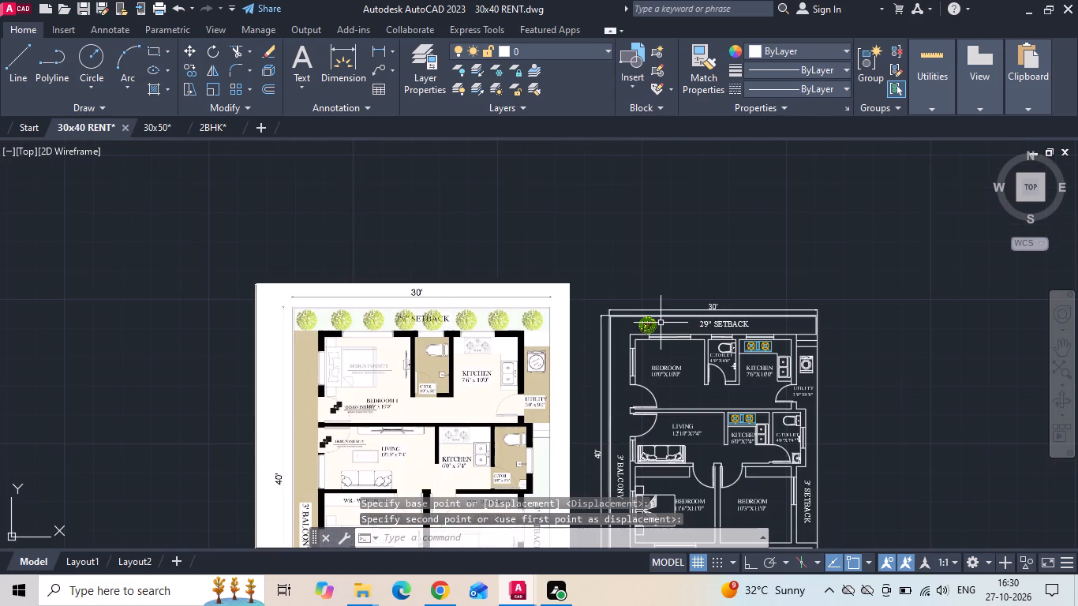
{"action": "left_click", "coordinate": [658, 327]}
{"action": "left_click", "coordinate": [641, 326]}
{"action": "right_click", "coordinate": [639, 325]}
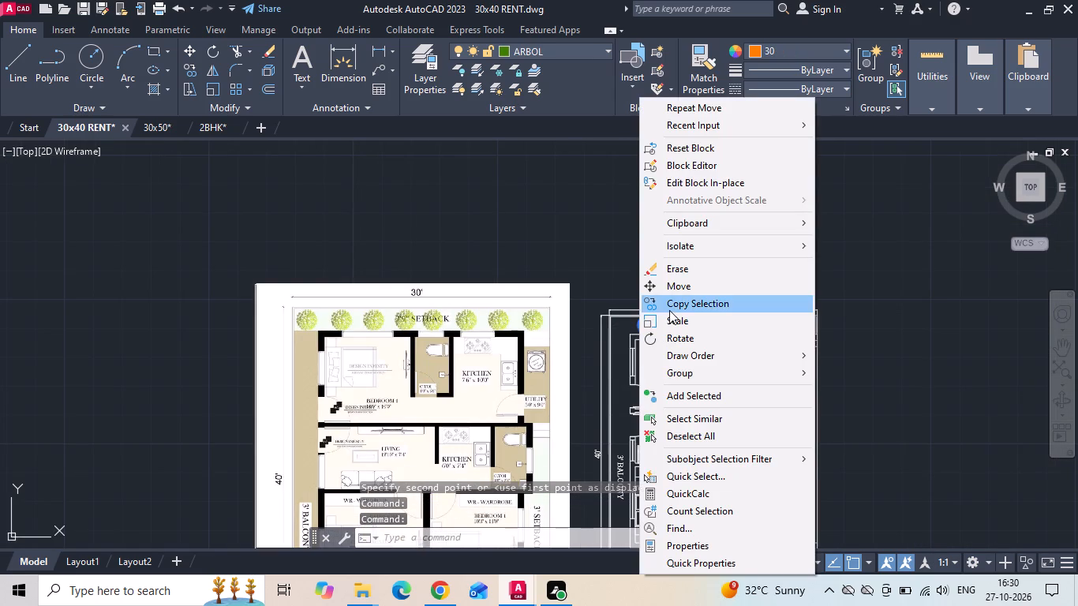
{"action": "left_click", "coordinate": [669, 310]}
{"action": "key", "text": "F8"}
{"action": "left_click", "coordinate": [671, 251]}
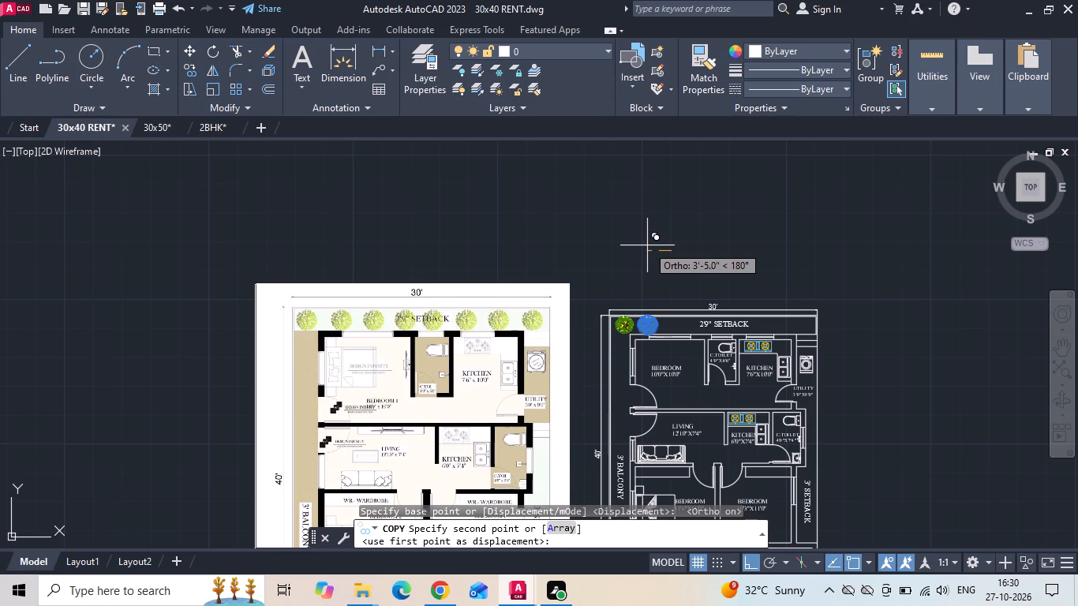
{"action": "left_click", "coordinate": [647, 245]}
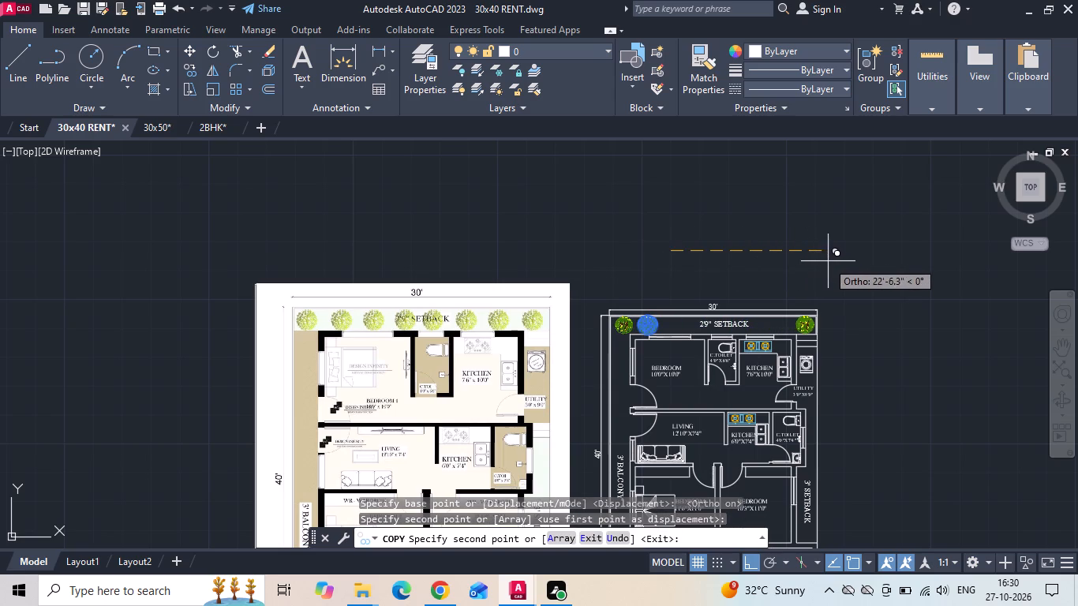
{"action": "left_click", "coordinate": [829, 261]}
{"action": "key", "text": "Escape"}
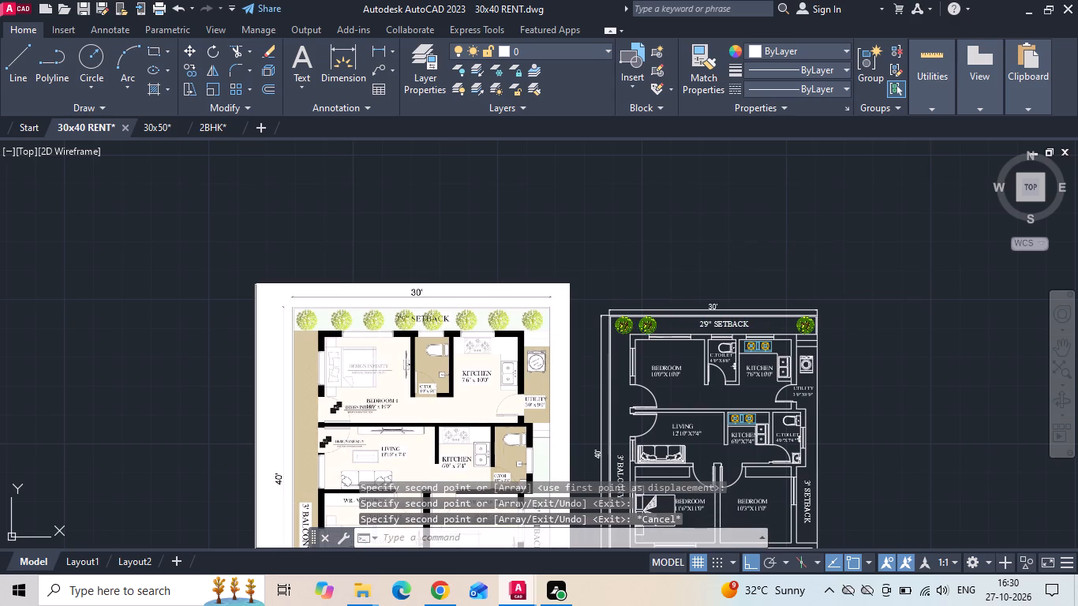
Move the second tree from the left slightly right along the setback to widen its gap from the corner tree.
{"action": "scroll", "coordinate": [774, 335], "scroll_direction": "up", "scroll_amount": 3}
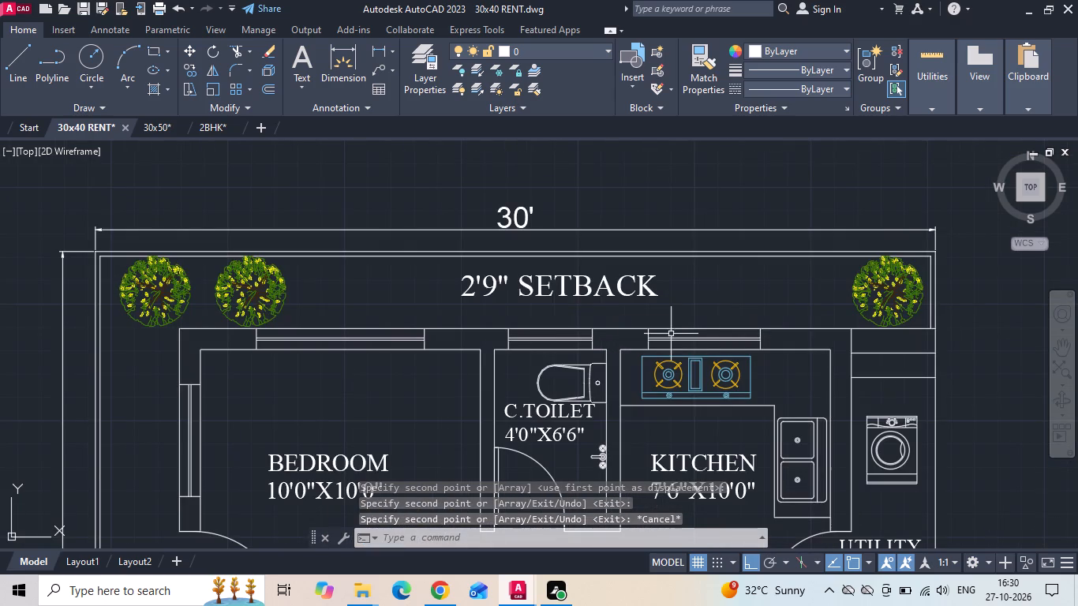
{"action": "left_click_drag", "start_coordinate": [380, 298], "coordinate": [313, 298]}
{"action": "left_click", "coordinate": [260, 296]}
{"action": "right_click", "coordinate": [259, 296]}
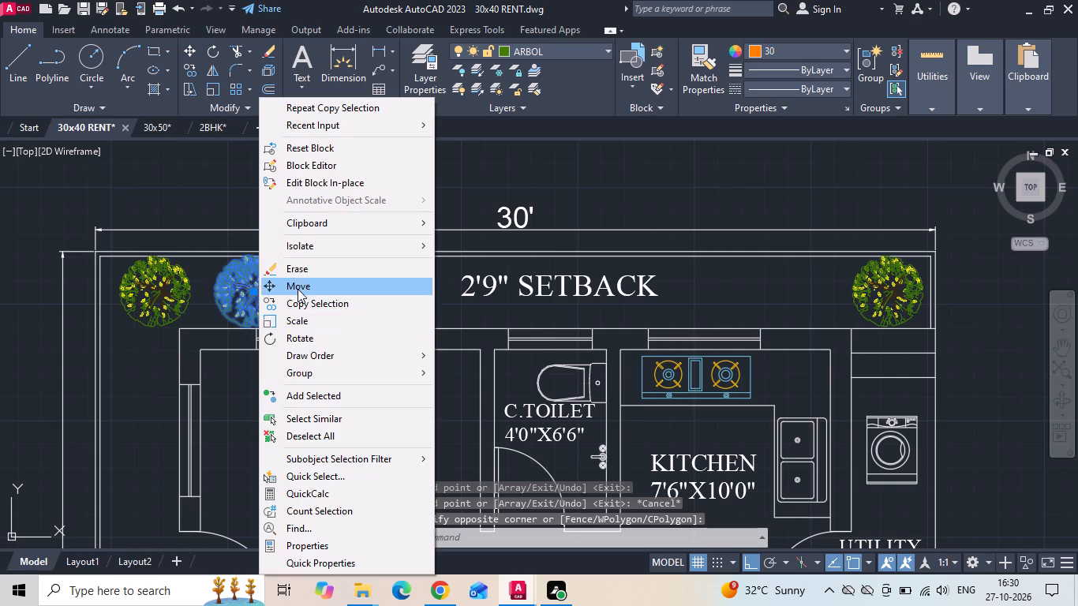
{"action": "left_click", "coordinate": [298, 289]}
{"action": "left_click_drag", "start_coordinate": [320, 285], "coordinate": [327, 286]}
{"action": "left_click", "coordinate": [342, 286]}
{"action": "left_click_drag", "start_coordinate": [341, 287], "coordinate": [316, 292]}
Copy the second tree from the left four times rightward along the 2'9" setback, up to the kitchen's outer wall.
{"action": "left_click", "coordinate": [254, 292]}
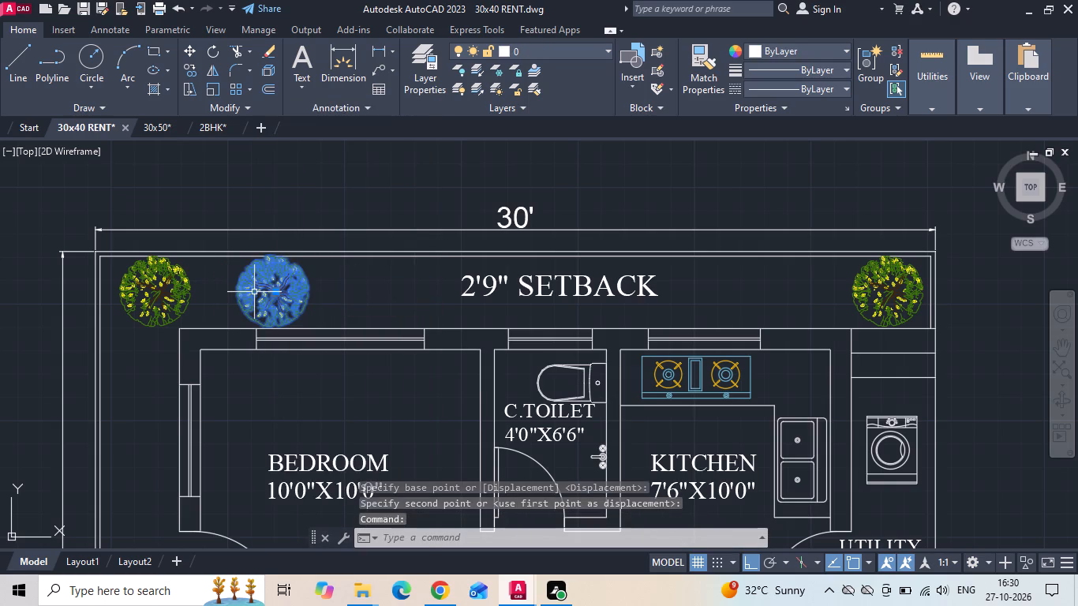
{"action": "right_click", "coordinate": [254, 292]}
{"action": "left_click", "coordinate": [291, 298]}
{"action": "left_click_drag", "start_coordinate": [358, 290], "coordinate": [384, 294]}
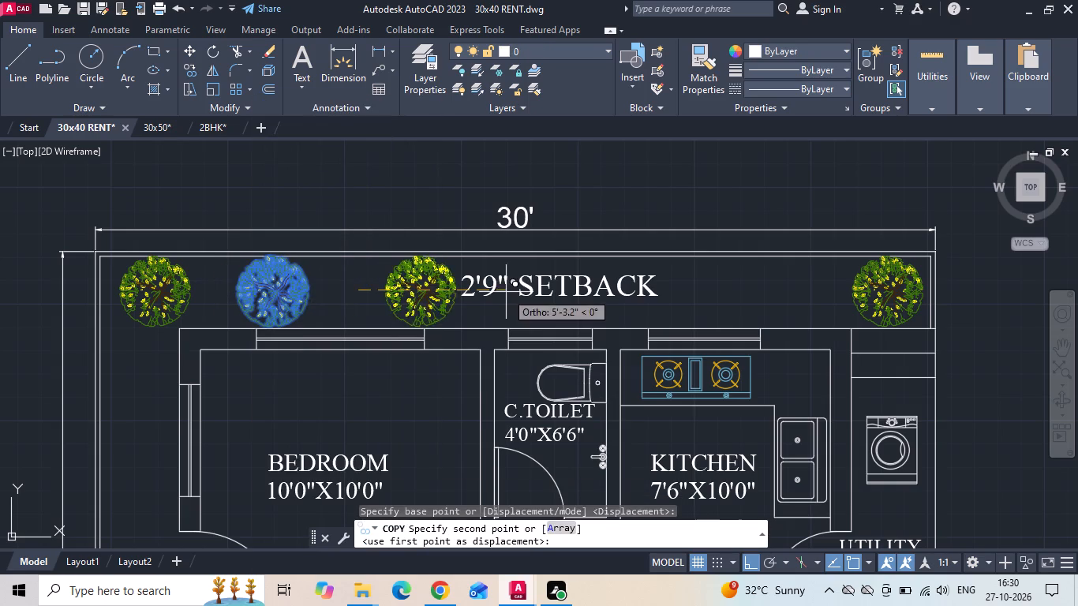
{"action": "scroll", "coordinate": [477, 293], "scroll_direction": "up", "scroll_amount": 2}
{"action": "left_click", "coordinate": [477, 293]}
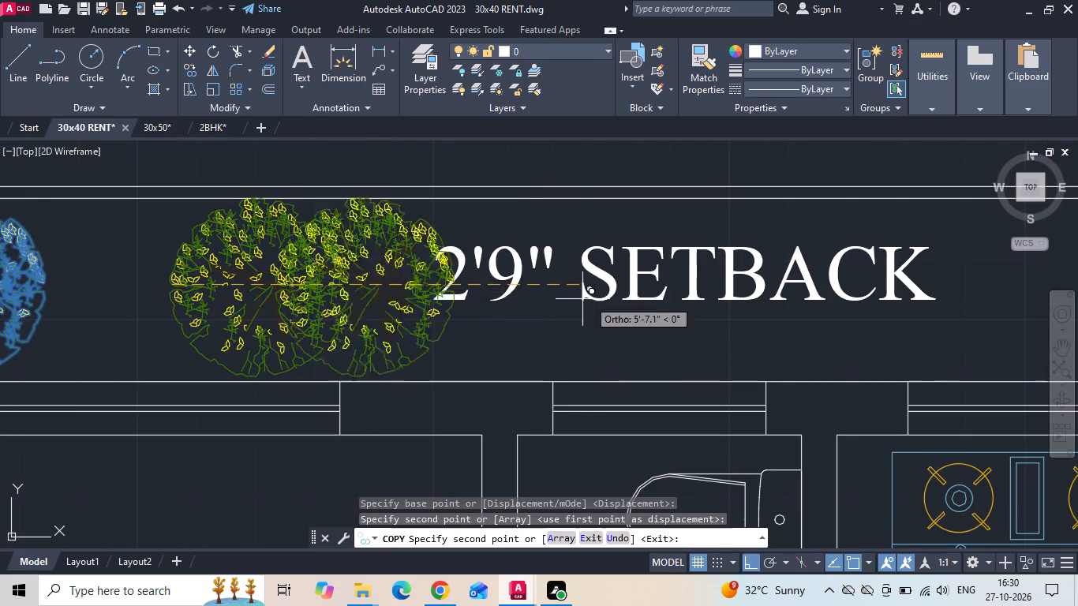
{"action": "left_click", "coordinate": [775, 299]}
{"action": "middle_click_drag", "start_coordinate": [973, 279], "coordinate": [915, 288]}
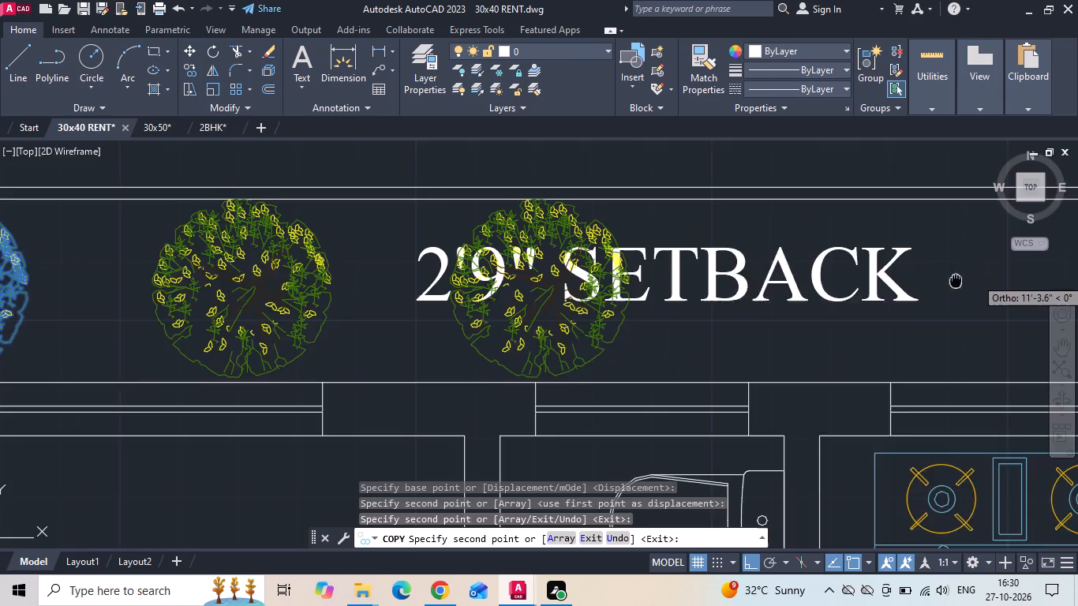
{"action": "middle_click_drag", "start_coordinate": [915, 288], "coordinate": [491, 354]}
{"action": "left_click", "coordinate": [584, 342]}
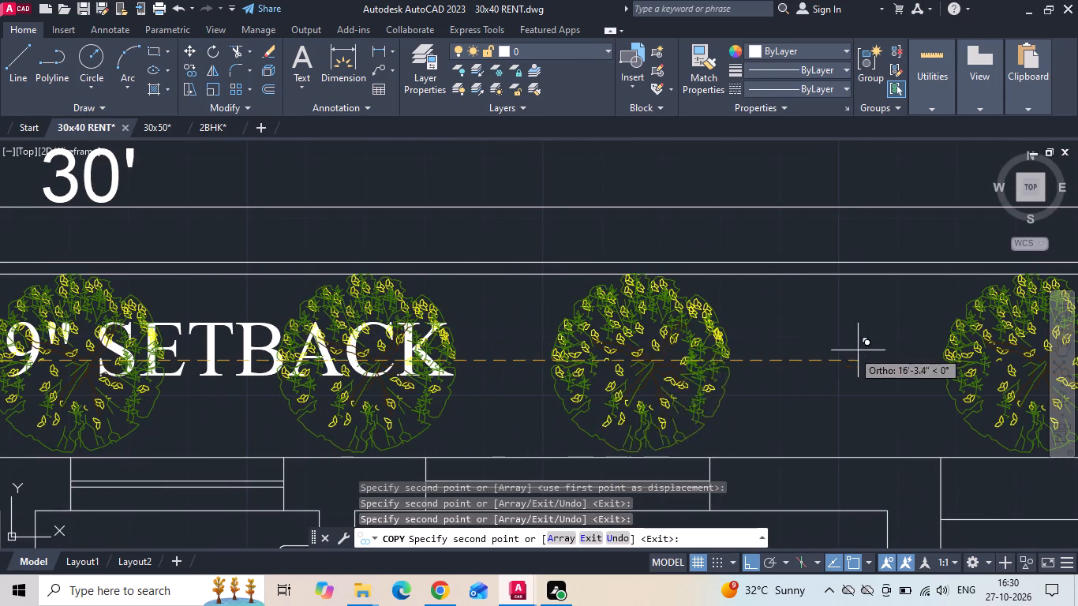
{"action": "left_click", "coordinate": [831, 350]}
{"action": "left_click", "coordinate": [1053, 354]}
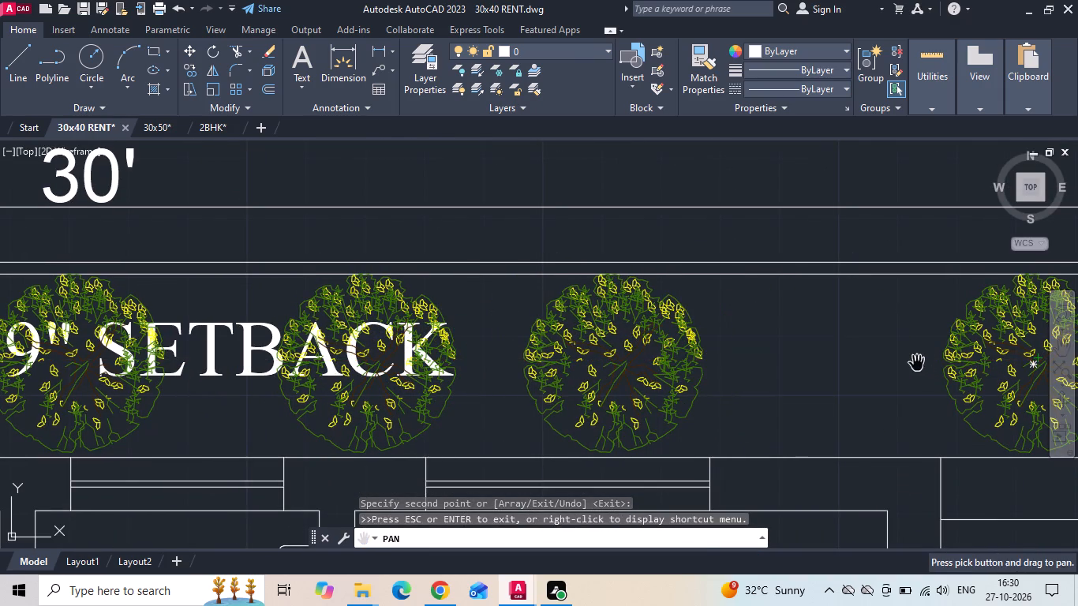
{"action": "scroll", "coordinate": [704, 357], "scroll_direction": "down", "scroll_amount": 6}
{"action": "key", "text": "Escape"}
{"action": "scroll", "coordinate": [576, 354], "scroll_direction": "up", "scroll_amount": 2}
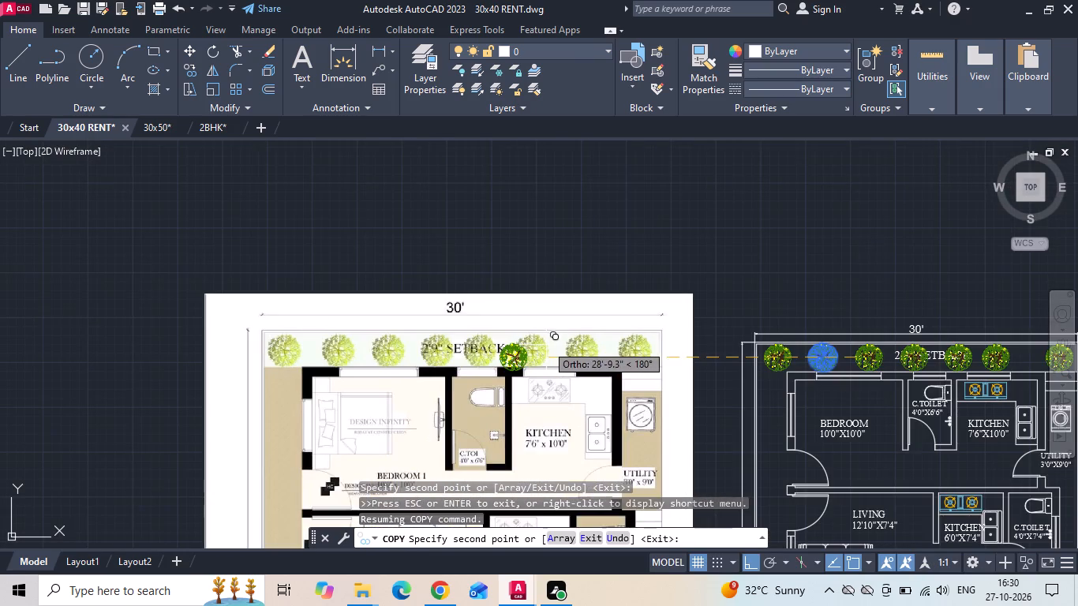
{"action": "middle_click_drag", "start_coordinate": [547, 346], "coordinate": [290, 336]}
{"action": "key", "text": "Escape"}
Move the five trees between the two end trees together slightly left, closer to the corner tree.
{"action": "scroll", "coordinate": [781, 343], "scroll_direction": "up", "scroll_amount": 1}
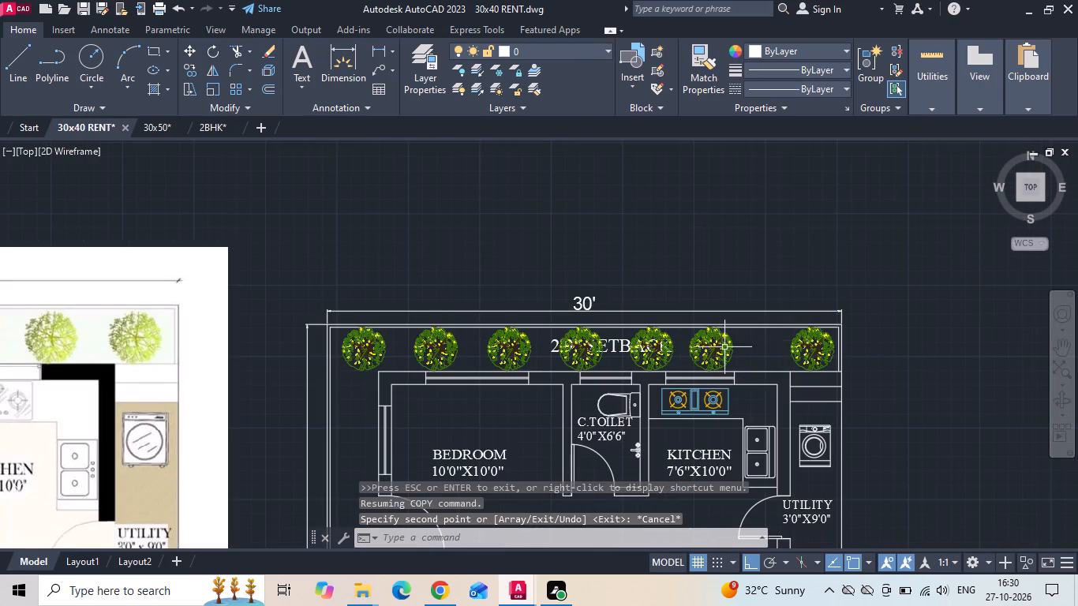
{"action": "scroll", "coordinate": [547, 347], "scroll_direction": "up", "scroll_amount": 1}
{"action": "left_click_drag", "start_coordinate": [861, 376], "coordinate": [836, 376]}
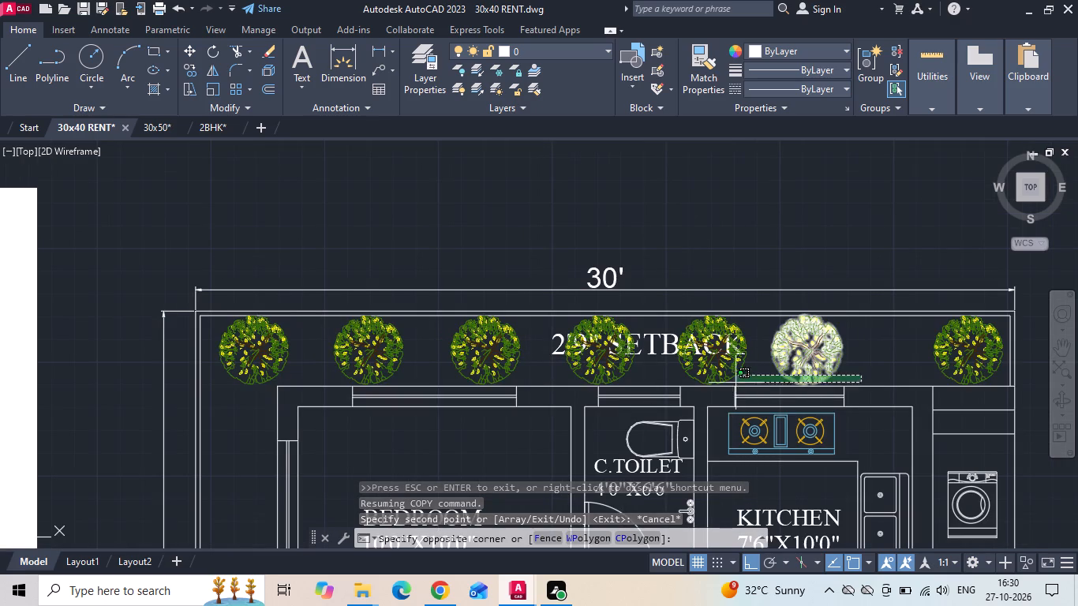
{"action": "left_click", "coordinate": [372, 374]}
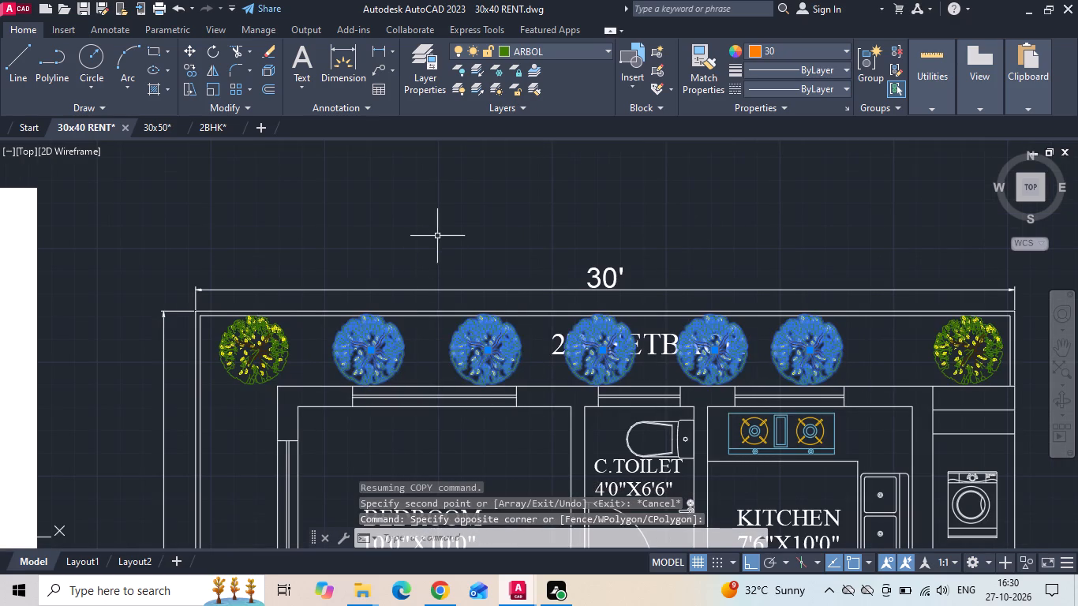
{"action": "right_click", "coordinate": [438, 233]}
{"action": "left_click", "coordinate": [453, 302]}
{"action": "left_click", "coordinate": [739, 197]}
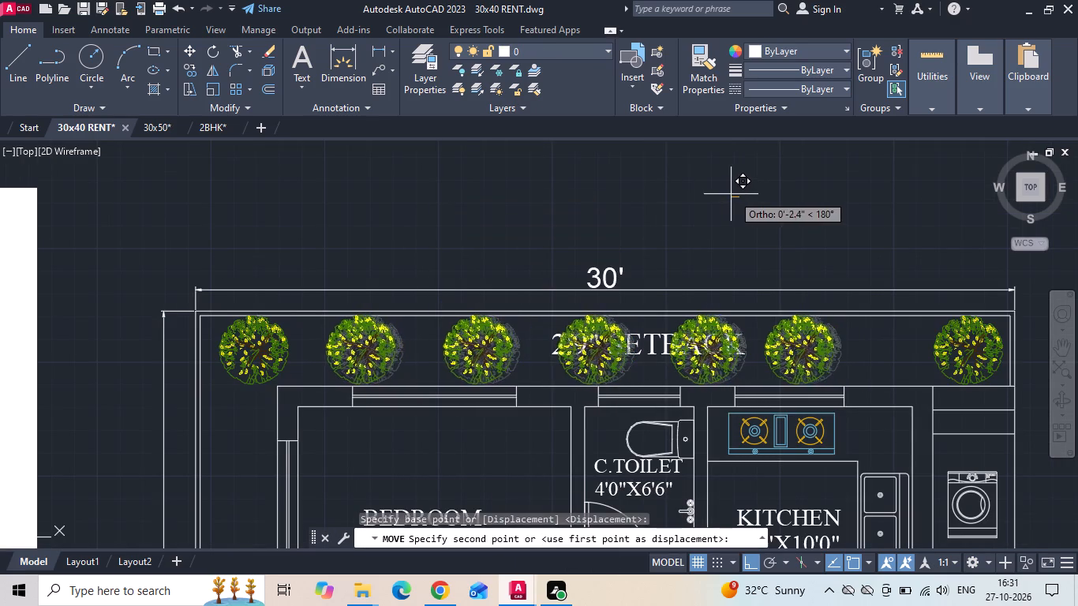
{"action": "left_click", "coordinate": [713, 193]}
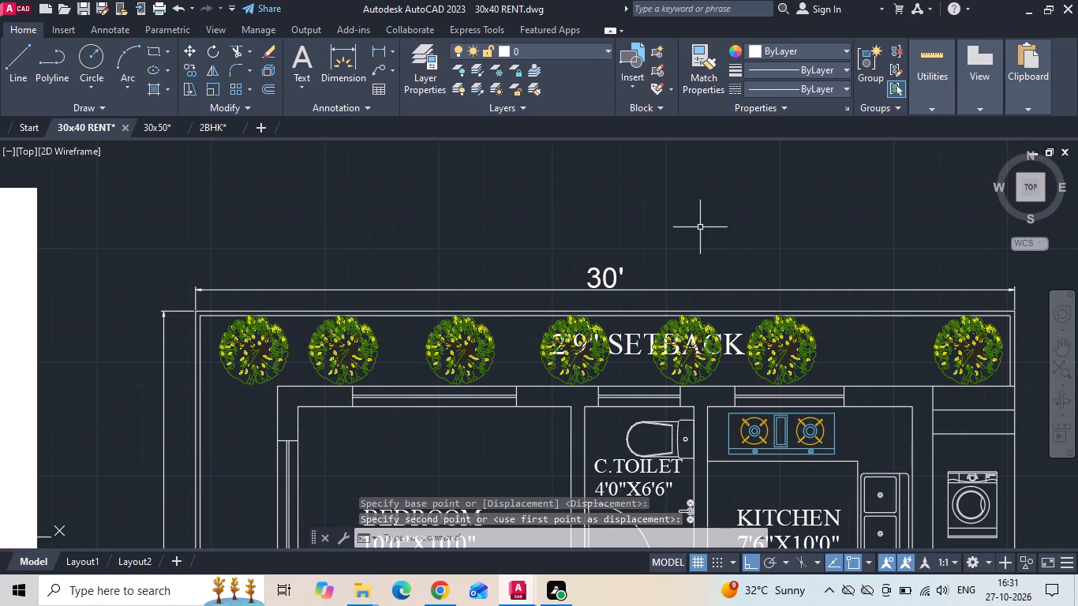
Copy the sixth tree from the left about 3'-5" right to fill the gap before the end tree.
{"action": "left_click", "coordinate": [804, 331]}
{"action": "right_click", "coordinate": [805, 331]}
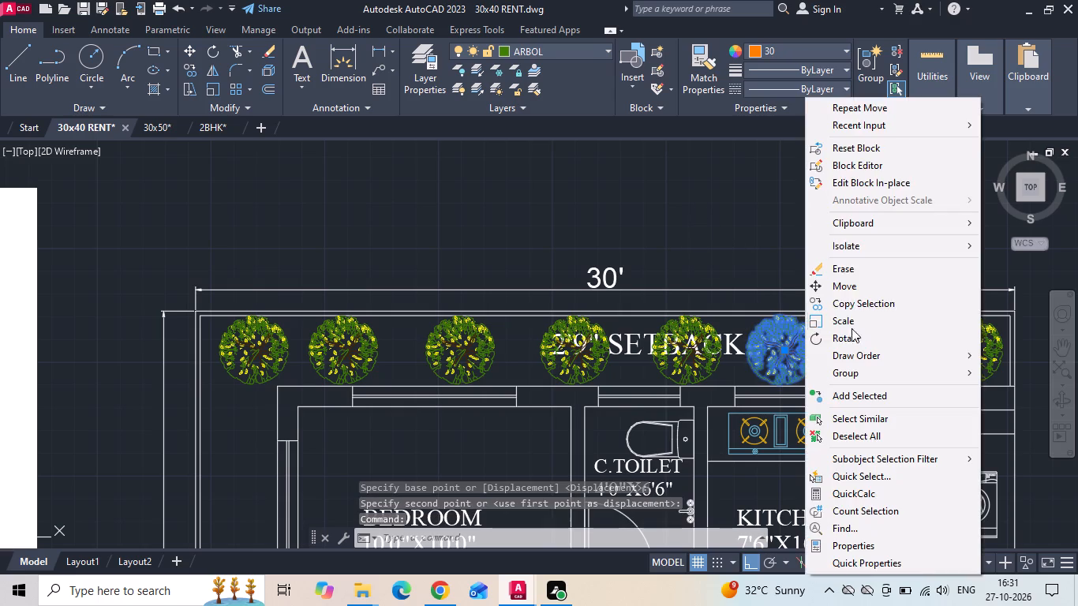
{"action": "left_click", "coordinate": [863, 308]}
{"action": "left_click_drag", "start_coordinate": [769, 238], "coordinate": [806, 236]}
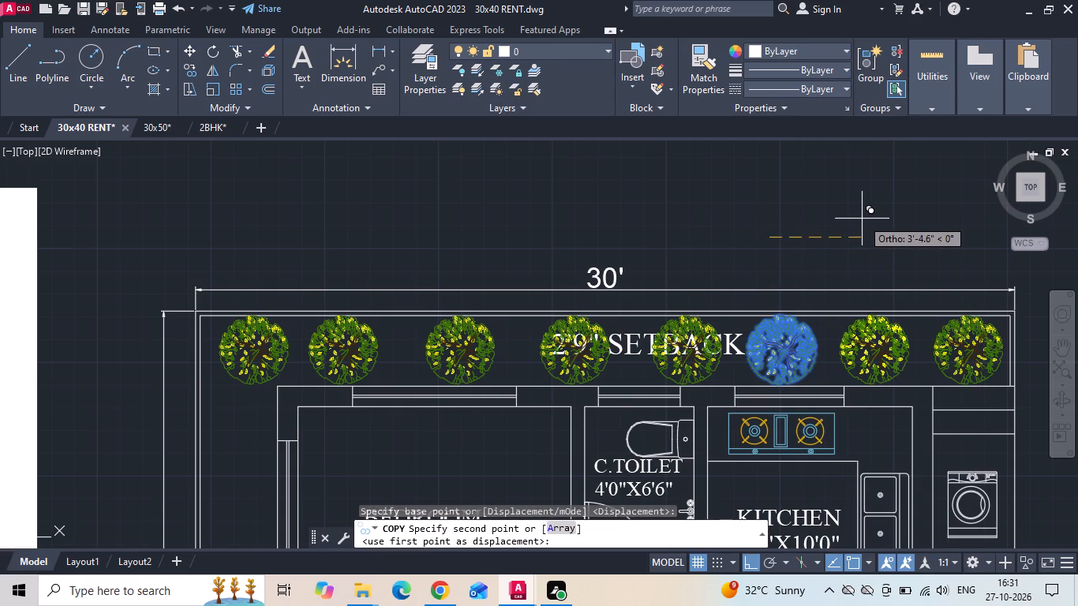
{"action": "left_click", "coordinate": [863, 217]}
{"action": "key", "text": "Escape"}
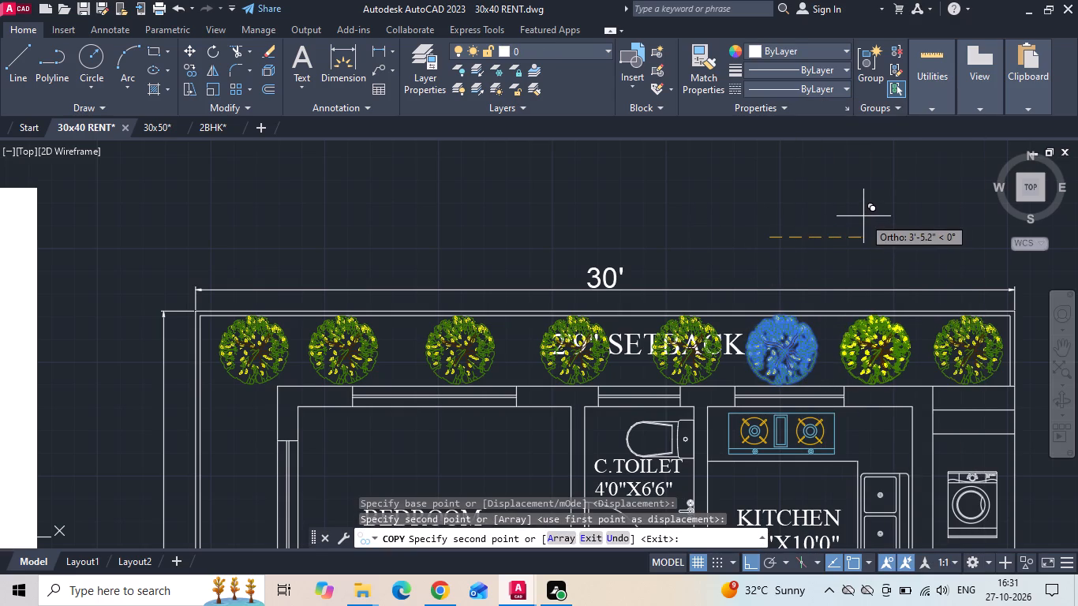
Nudge the second tree from the left slightly right, then back left, to adjust its gap from the corner tree.
{"action": "left_click", "coordinate": [346, 349]}
{"action": "right_click", "coordinate": [408, 242]}
{"action": "left_click", "coordinate": [420, 279]}
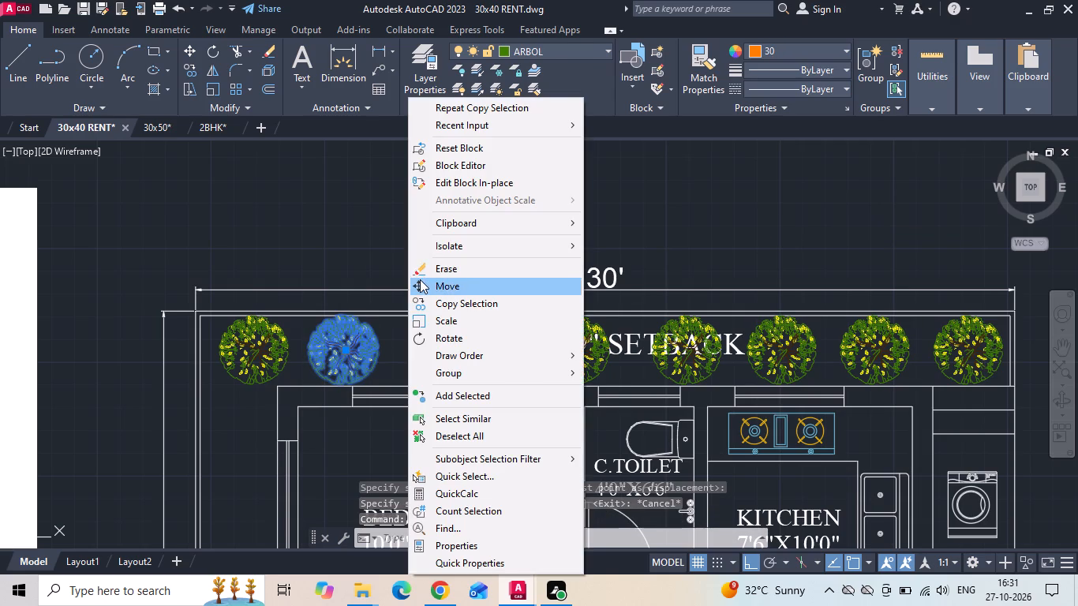
{"action": "left_click", "coordinate": [455, 219]}
{"action": "left_click", "coordinate": [466, 219]}
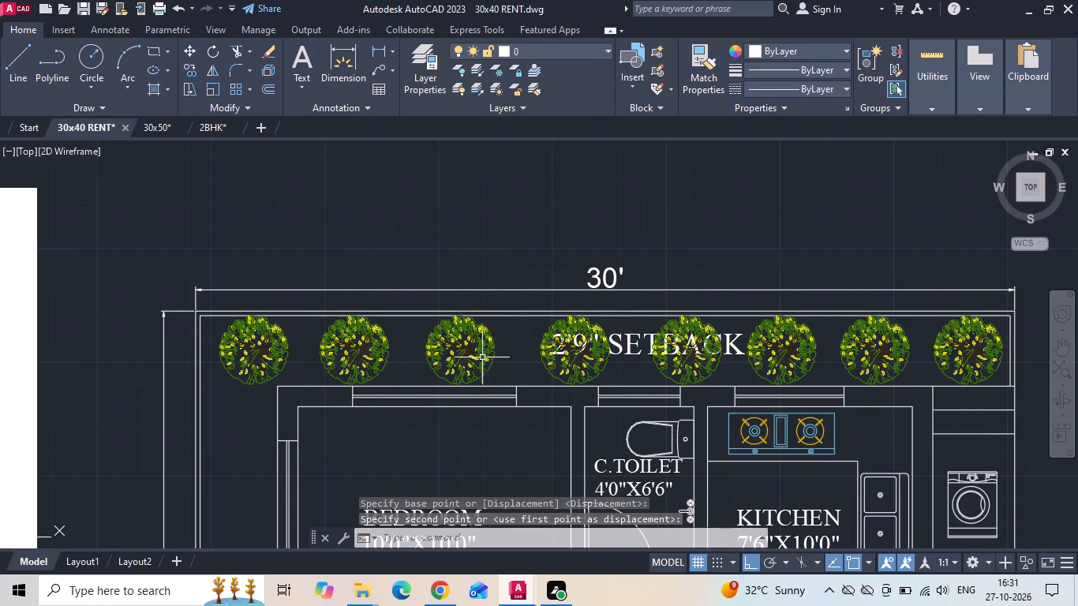
{"action": "left_click", "coordinate": [359, 354]}
{"action": "right_click", "coordinate": [346, 252]}
{"action": "left_click", "coordinate": [361, 282]}
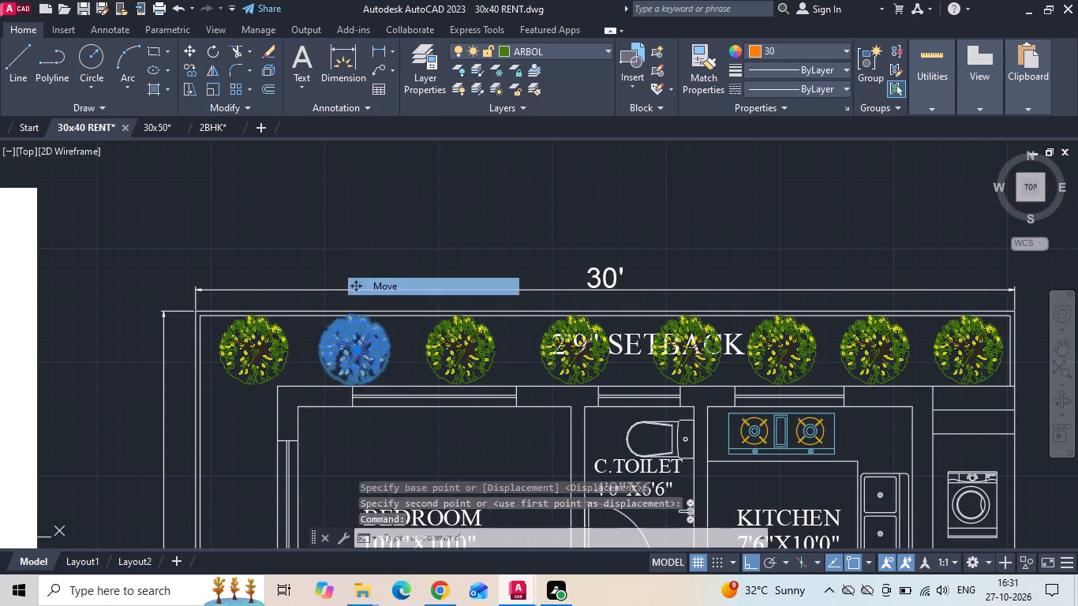
{"action": "left_click", "coordinate": [507, 226]}
{"action": "left_click", "coordinate": [498, 223]}
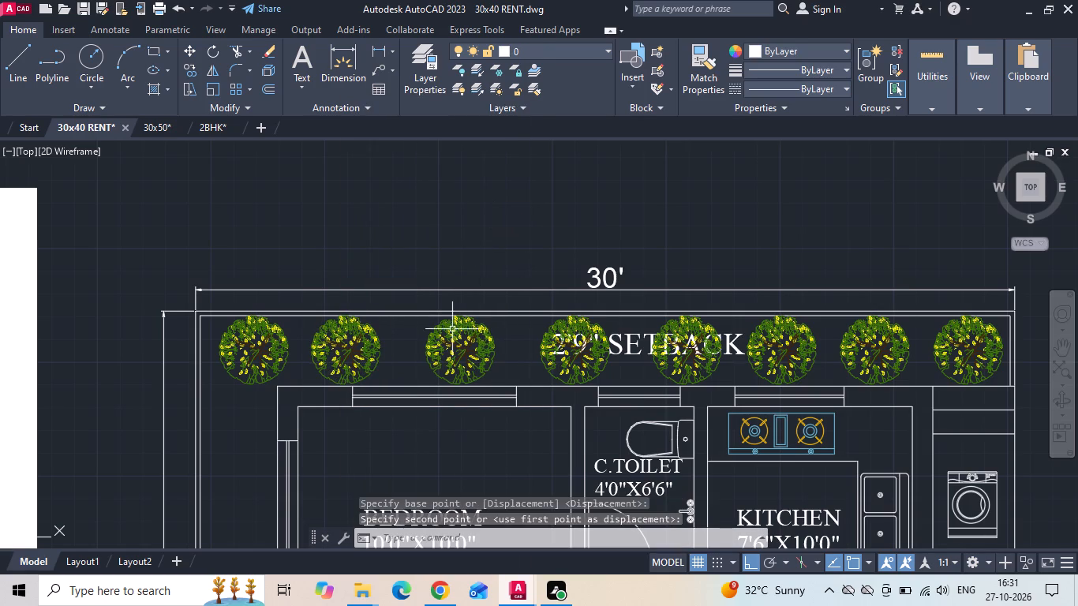
Move the third tree from the left about 8" left to even its spacing from the second tree.
{"action": "left_click", "coordinate": [445, 341]}
{"action": "right_click", "coordinate": [435, 238]}
{"action": "left_click", "coordinate": [456, 280]}
{"action": "left_click", "coordinate": [608, 212]}
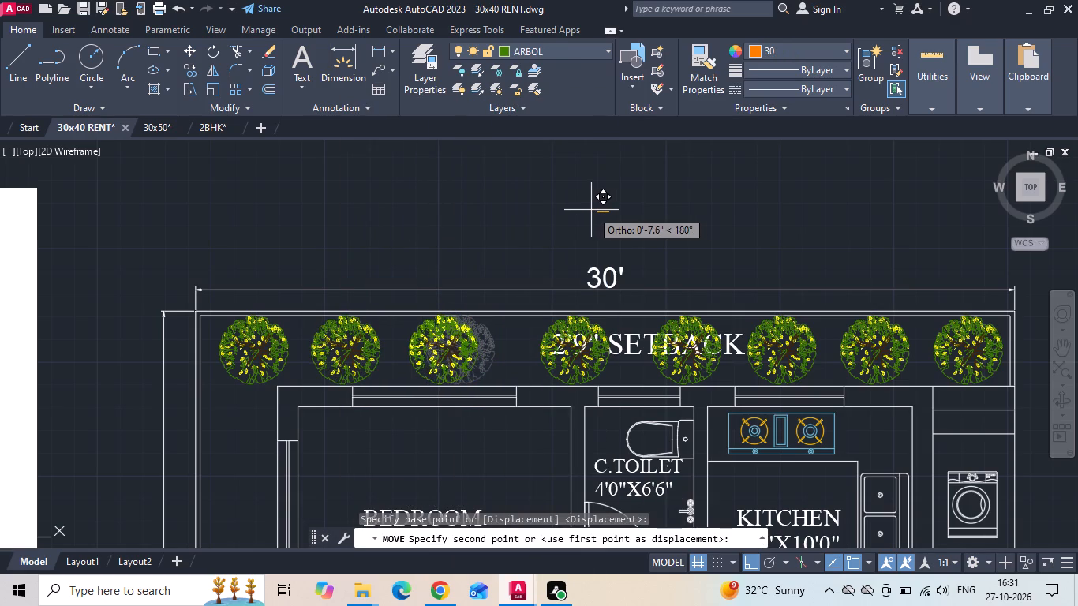
{"action": "left_click", "coordinate": [590, 209]}
Move the fourth tree from the left a little over 1' left to match the spacing of the preceding trees.
{"action": "left_click", "coordinate": [561, 364]}
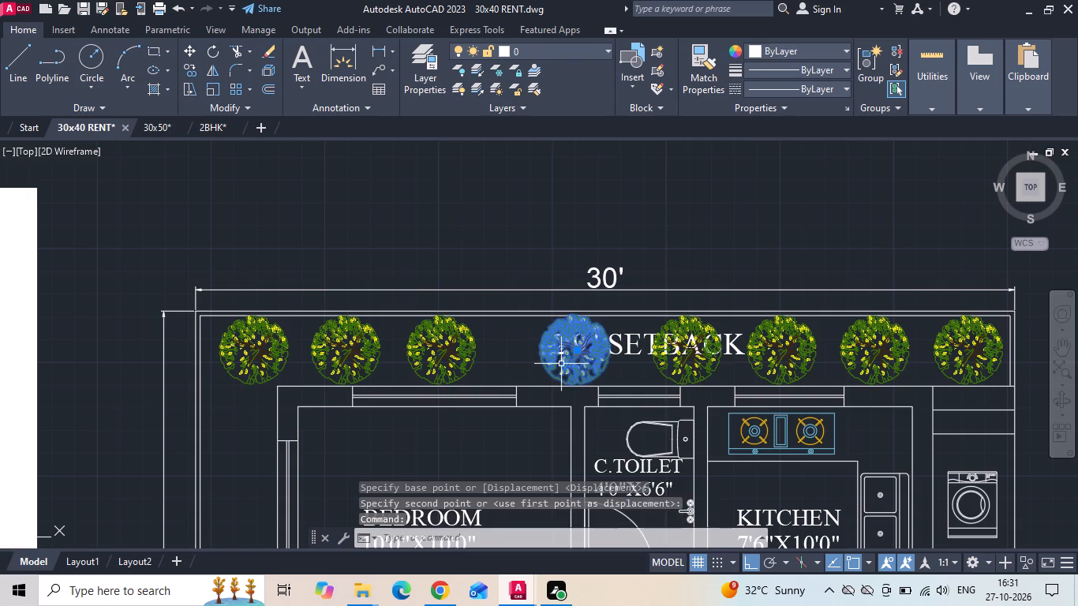
{"action": "right_click", "coordinate": [561, 365]}
{"action": "left_click", "coordinate": [583, 294]}
{"action": "left_click", "coordinate": [684, 200]}
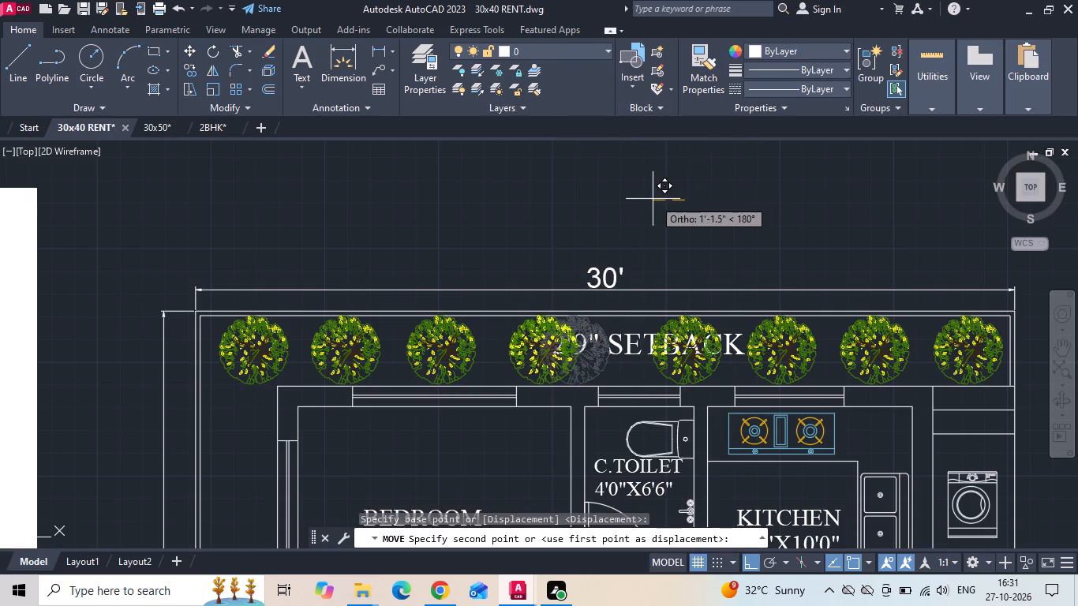
{"action": "left_click", "coordinate": [647, 199]}
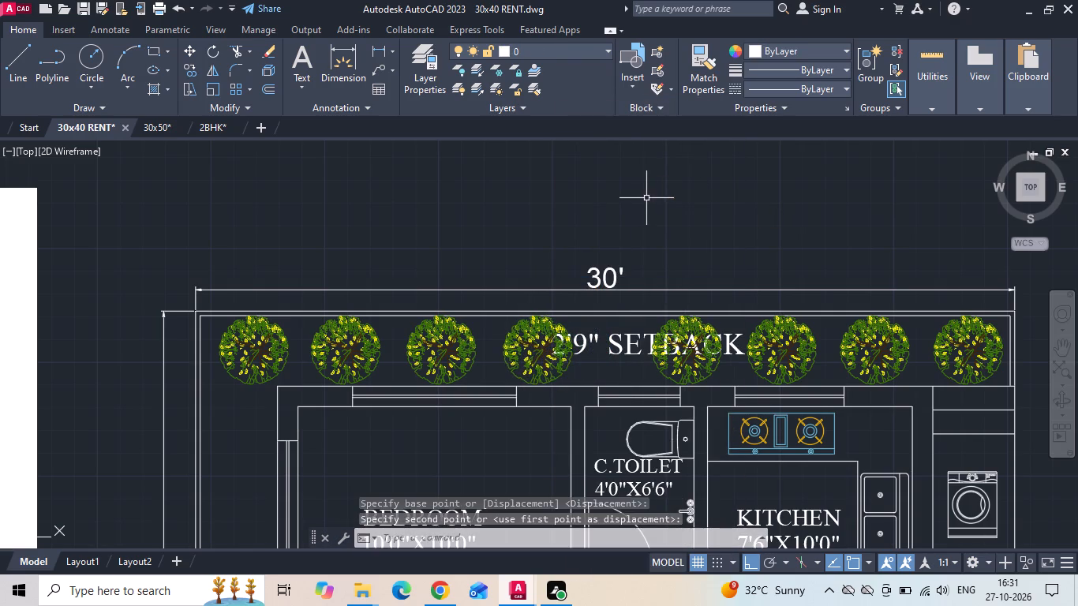
Move the fifth tree from the left more than 1' left along the setback to match the even spacing.
{"action": "middle_click_drag", "start_coordinate": [647, 202], "coordinate": [498, 206]}
{"action": "left_click", "coordinate": [528, 327]}
{"action": "right_click", "coordinate": [540, 203]}
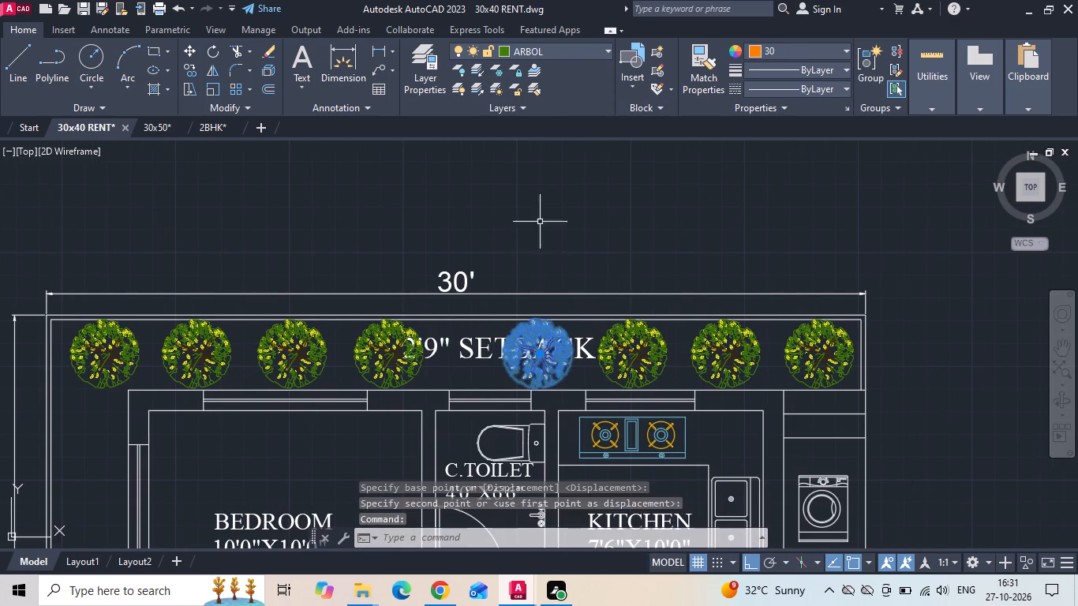
{"action": "left_click", "coordinate": [570, 282]}
{"action": "left_click", "coordinate": [633, 198]}
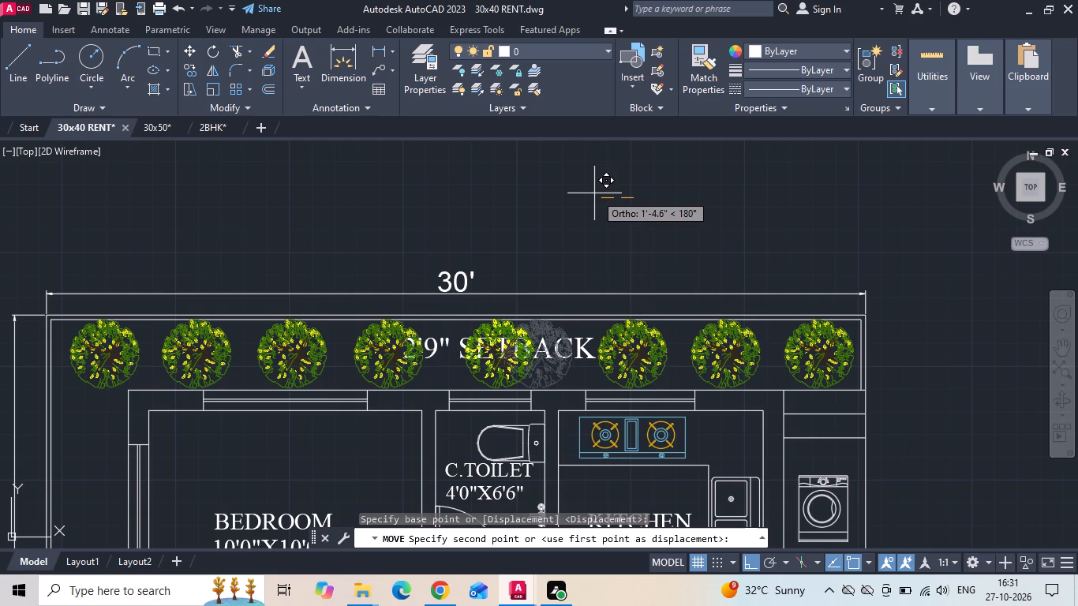
{"action": "left_click", "coordinate": [584, 193]}
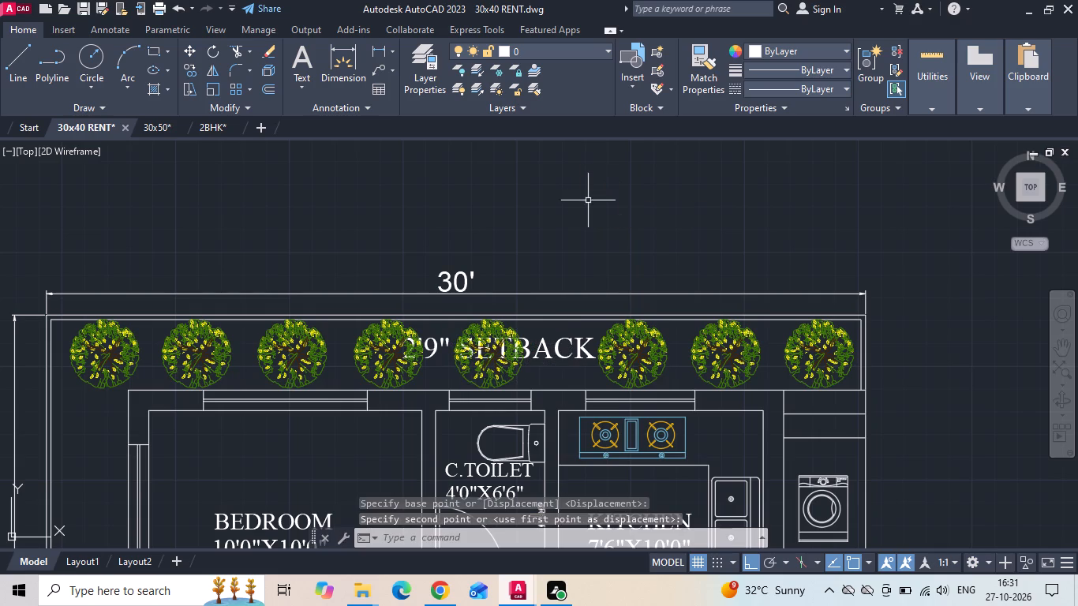
Move the sixth tree from the left about 1'-8" left to even its gap from the fifth tree.
{"action": "left_click", "coordinate": [624, 341]}
{"action": "right_click", "coordinate": [604, 202]}
{"action": "left_click", "coordinate": [634, 289]}
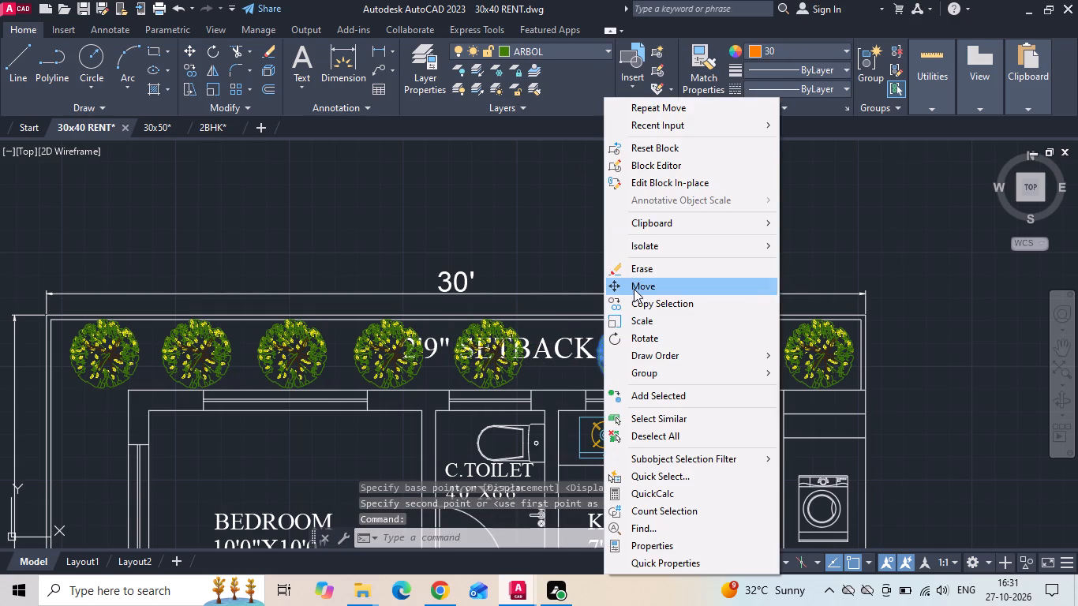
{"action": "left_click", "coordinate": [682, 223]}
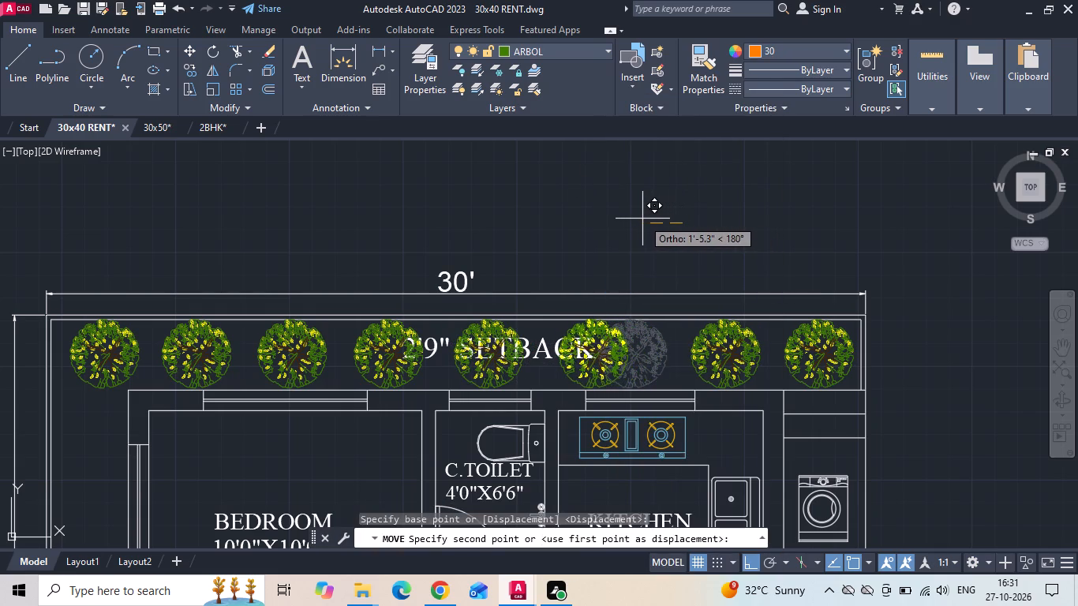
{"action": "left_click", "coordinate": [637, 218]}
Move the seventh tree from the left about 1'-6" left to even its gap from the sixth tree.
{"action": "left_click", "coordinate": [728, 370]}
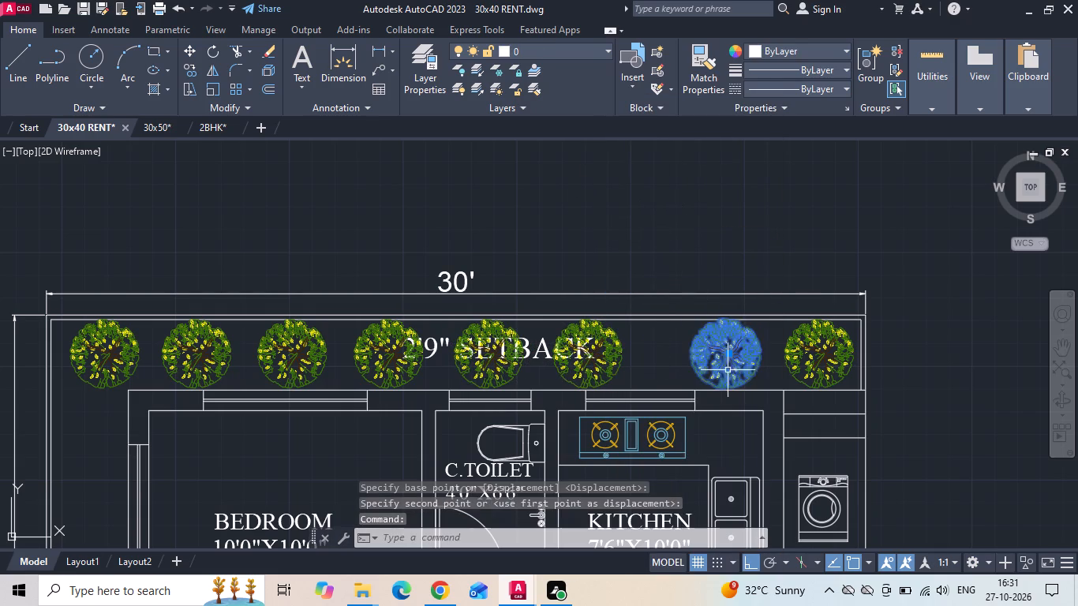
{"action": "right_click", "coordinate": [690, 208]}
{"action": "left_click", "coordinate": [716, 293]}
{"action": "left_click", "coordinate": [754, 206]}
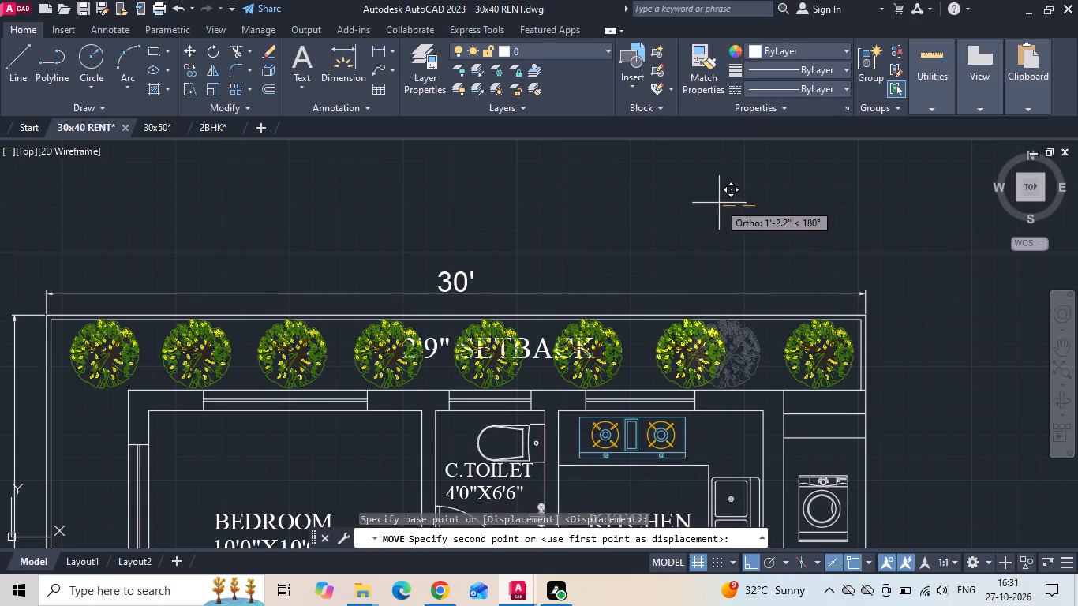
{"action": "left_click", "coordinate": [714, 200]}
Move the rightmost tree a little over 1' left to bring it closer to the seventh tree.
{"action": "left_click", "coordinate": [792, 360]}
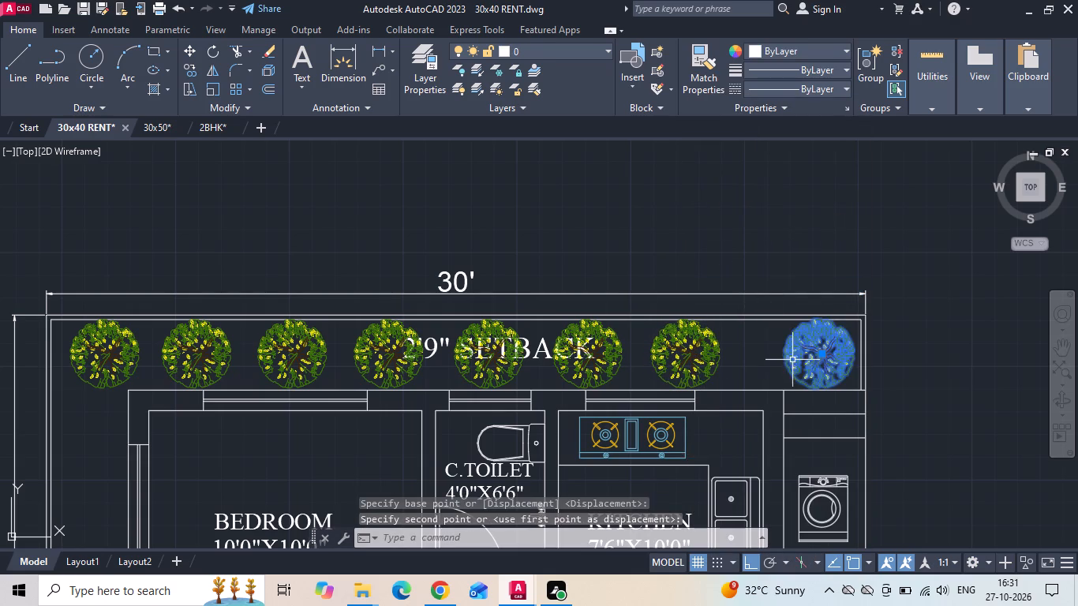
{"action": "right_click", "coordinate": [792, 358]}
{"action": "left_click", "coordinate": [813, 286]}
{"action": "left_click", "coordinate": [833, 193]}
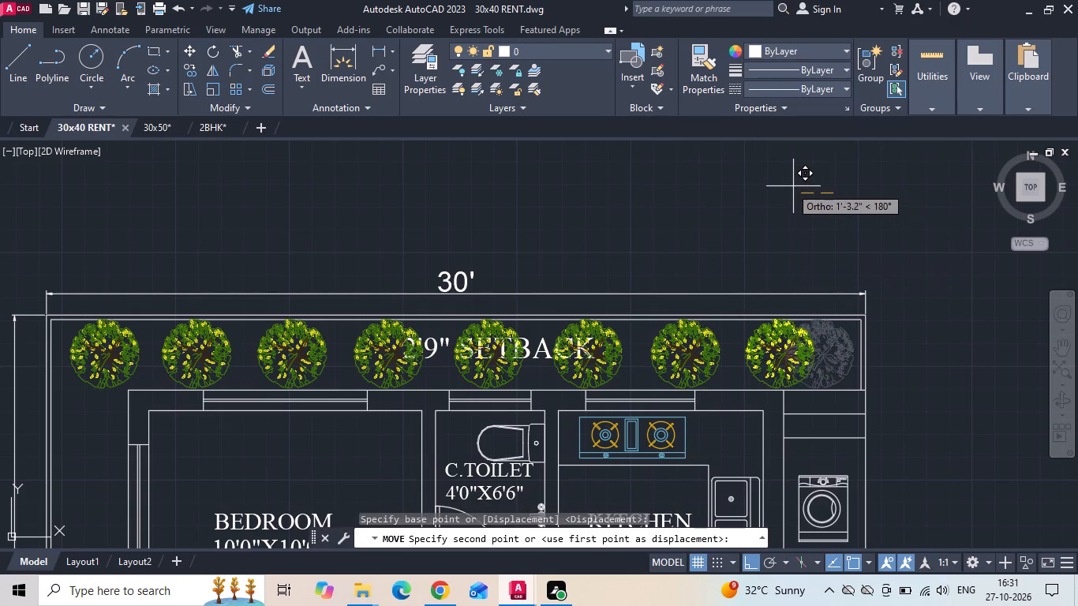
{"action": "left_click", "coordinate": [795, 186]}
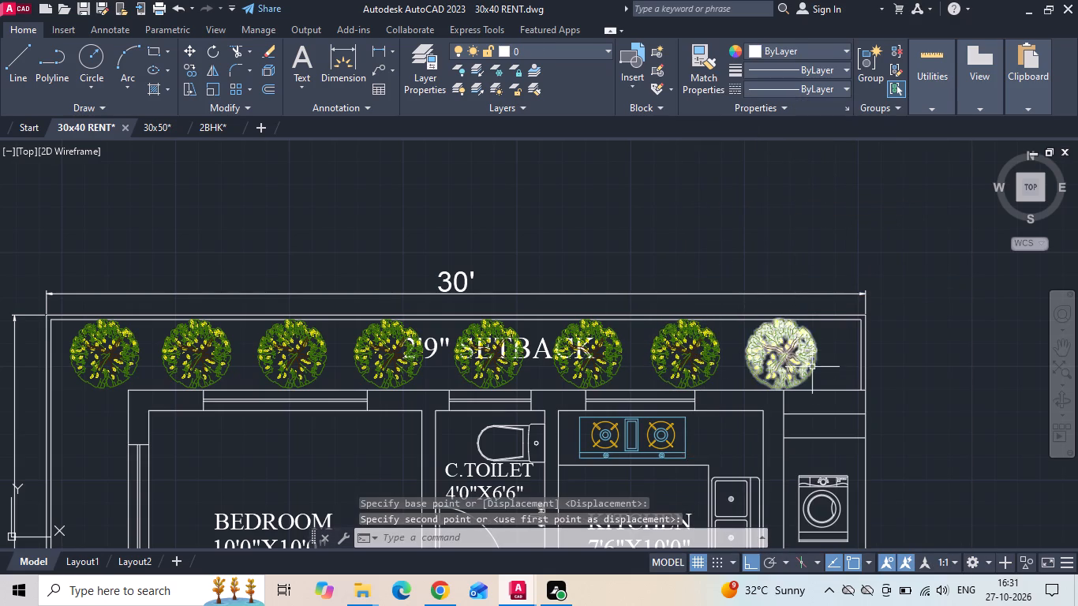
Move the rightmost setback tree about 1' right so it sits nearer the plan's right boundary.
{"action": "left_click", "coordinate": [812, 367]}
{"action": "key", "text": "Escape"}
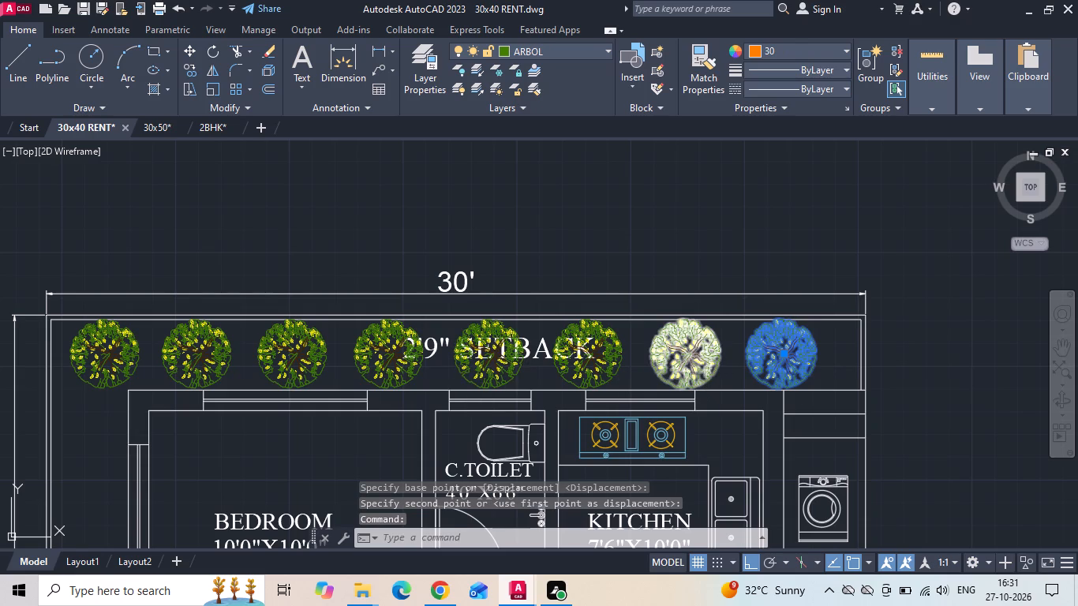
{"action": "left_click", "coordinate": [784, 362]}
{"action": "right_click", "coordinate": [700, 258]}
{"action": "left_click", "coordinate": [739, 290]}
{"action": "left_click", "coordinate": [843, 249]}
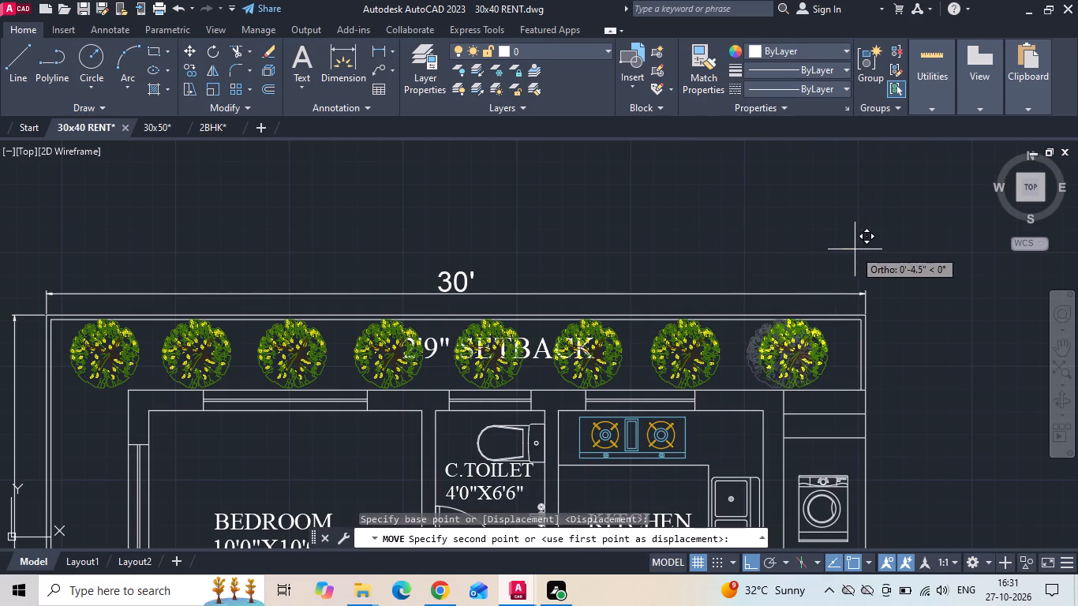
{"action": "scroll", "coordinate": [874, 248], "scroll_direction": "down", "scroll_amount": 2}
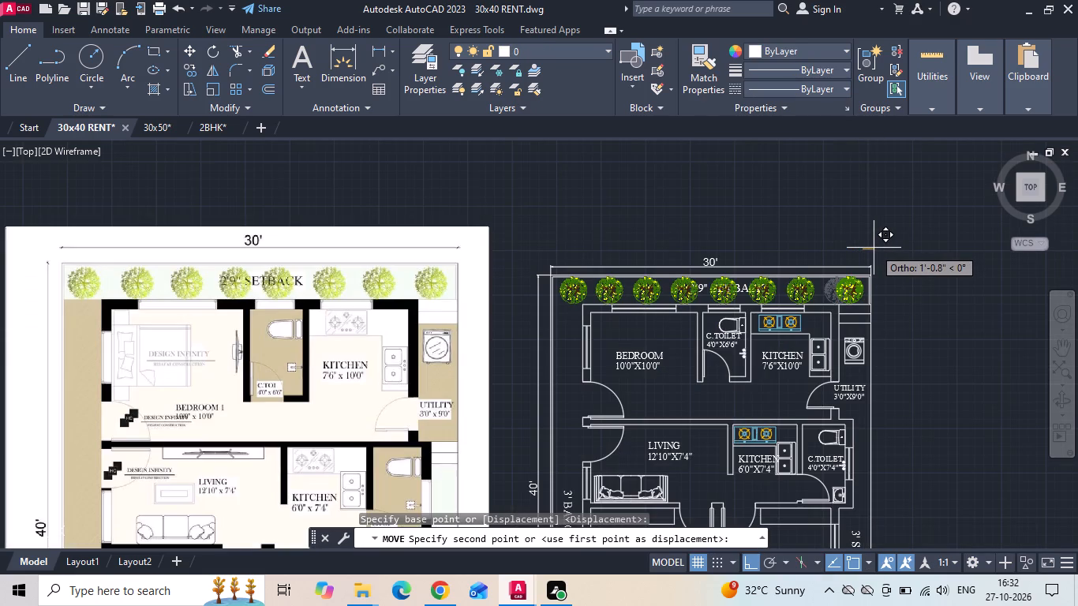
{"action": "scroll", "coordinate": [874, 248], "scroll_direction": "up", "scroll_amount": 2}
{"action": "left_click", "coordinate": [871, 248]}
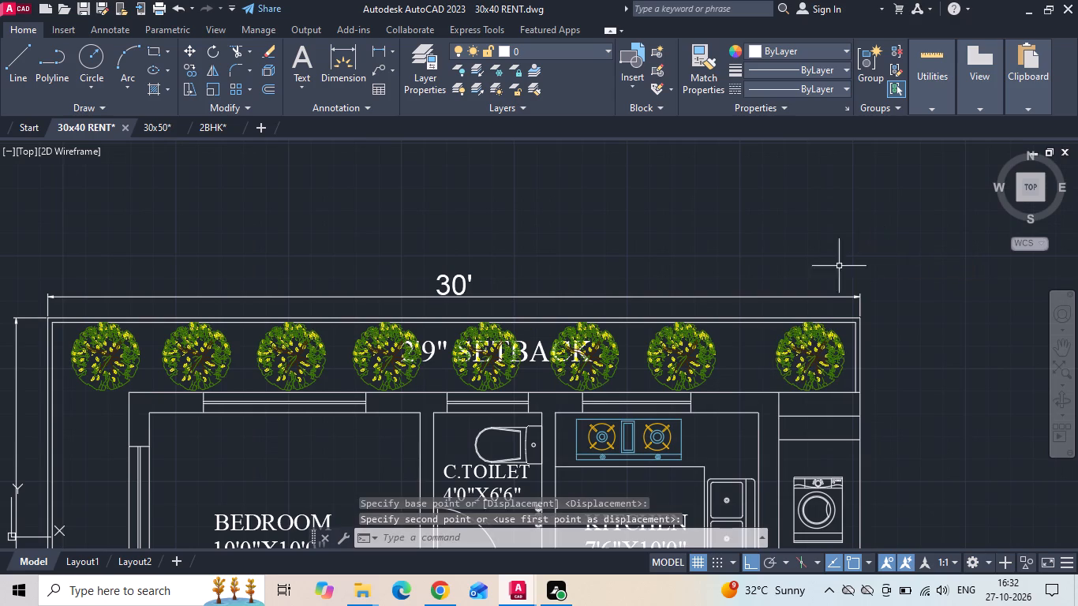
Move the seventh tree from the left a little over 1' right along the setback, toward the rightmost tree.
{"action": "left_click", "coordinate": [676, 366]}
{"action": "right_click", "coordinate": [675, 367]}
{"action": "left_click", "coordinate": [713, 288]}
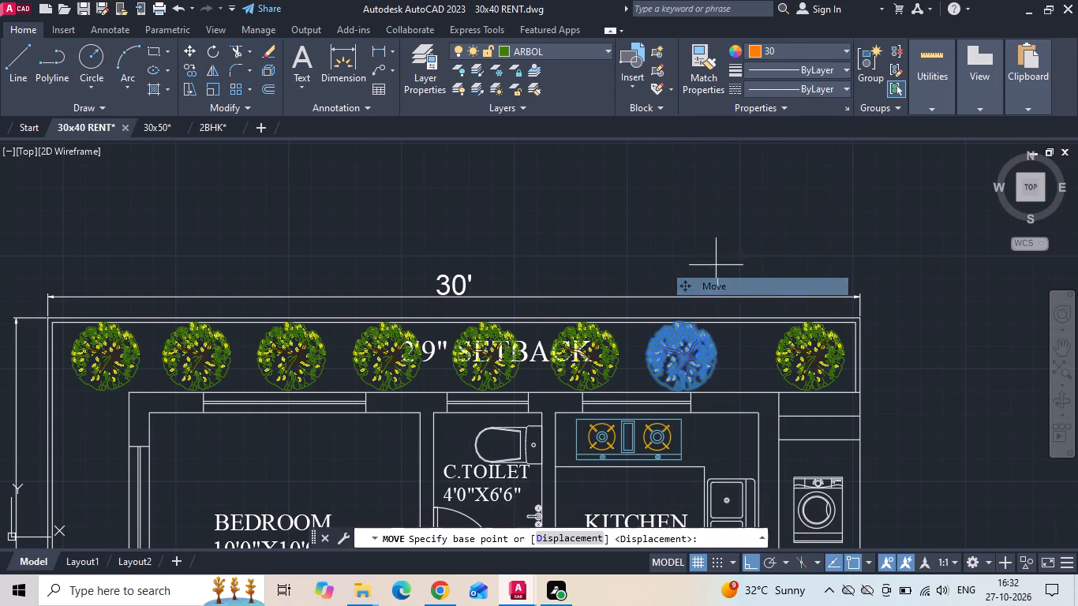
{"action": "left_click", "coordinate": [718, 230]}
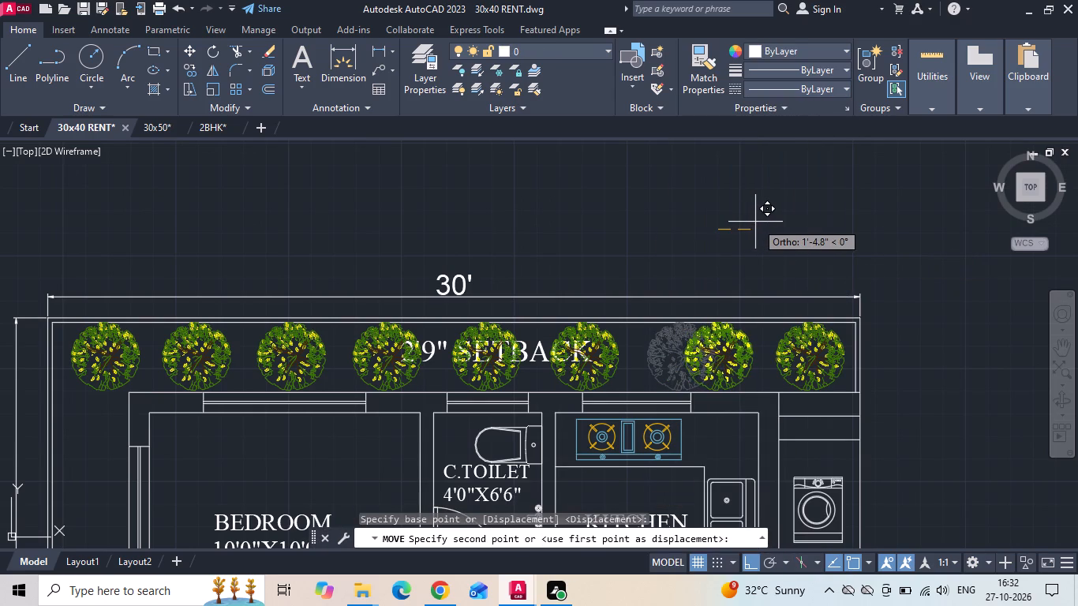
{"action": "left_click", "coordinate": [749, 222]}
Move the sixth tree from the left about 1'-3" right to even its gap from the seventh tree.
{"action": "left_click", "coordinate": [585, 346]}
{"action": "right_click", "coordinate": [586, 345]}
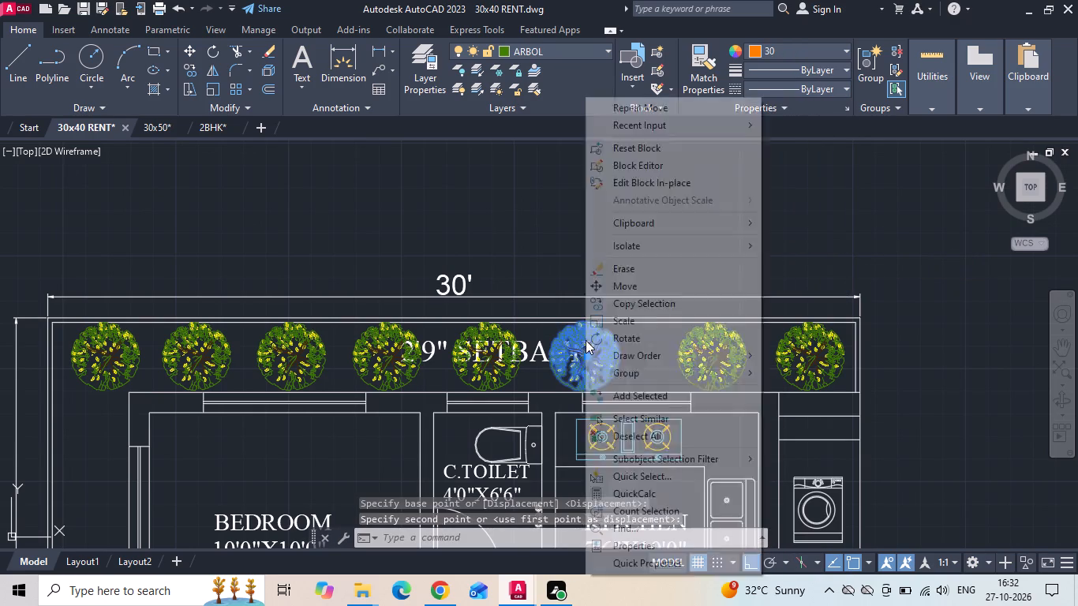
{"action": "left_click", "coordinate": [627, 291]}
{"action": "left_click", "coordinate": [652, 233]}
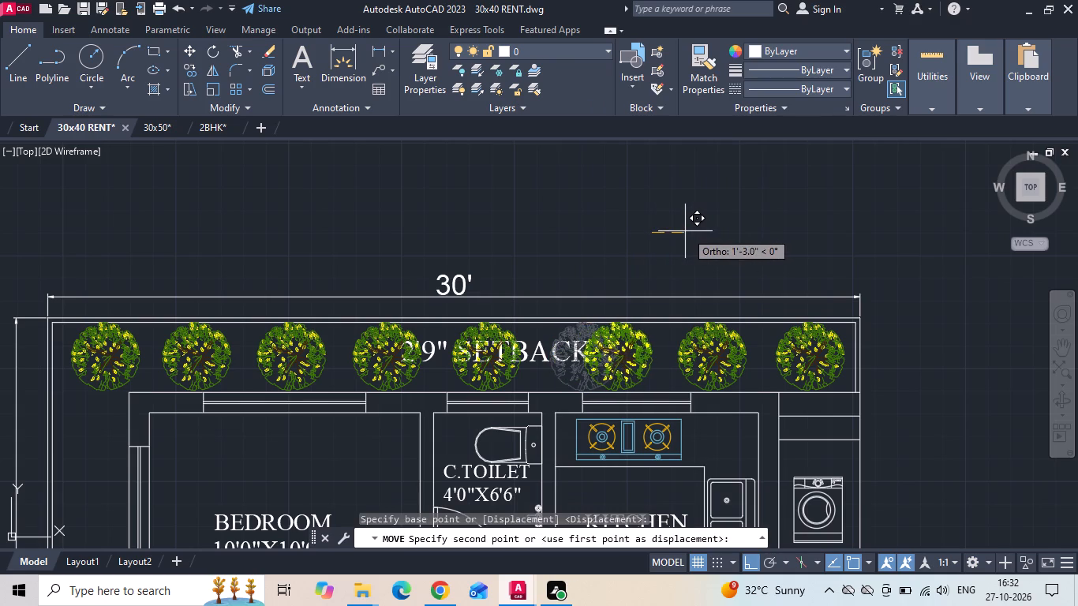
{"action": "left_click", "coordinate": [685, 231]}
Move the fifth tree from the left about 1' right along the setback, toward the sixth tree.
{"action": "middle_click_drag", "start_coordinate": [466, 234], "coordinate": [531, 190]}
{"action": "scroll", "coordinate": [525, 296], "scroll_direction": "up", "scroll_amount": 1}
{"action": "left_click", "coordinate": [564, 289]}
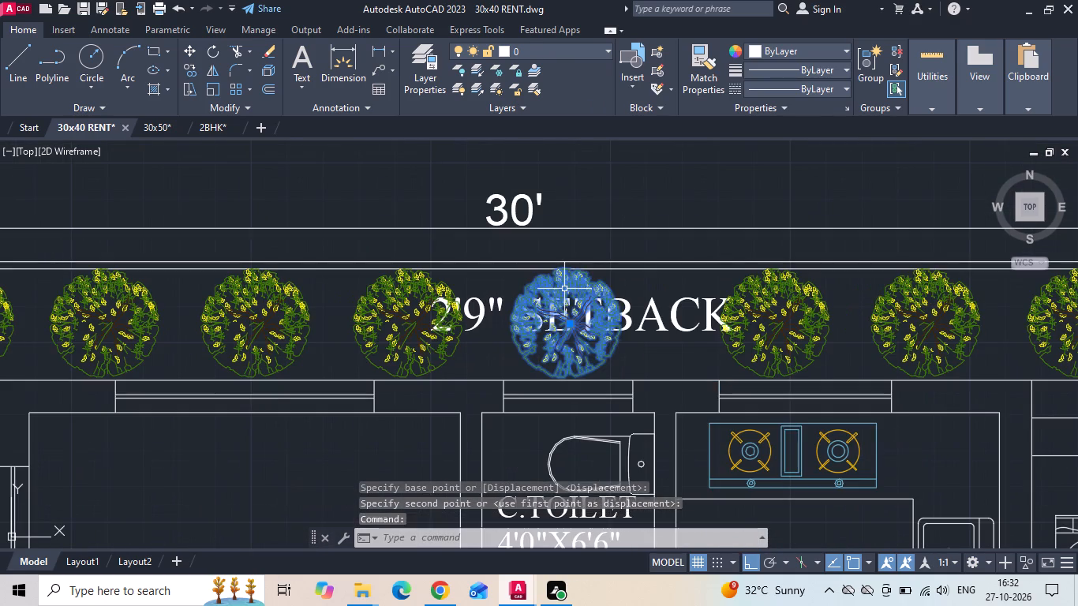
{"action": "right_click", "coordinate": [564, 289]}
{"action": "left_click", "coordinate": [590, 286]}
{"action": "left_click", "coordinate": [669, 183]}
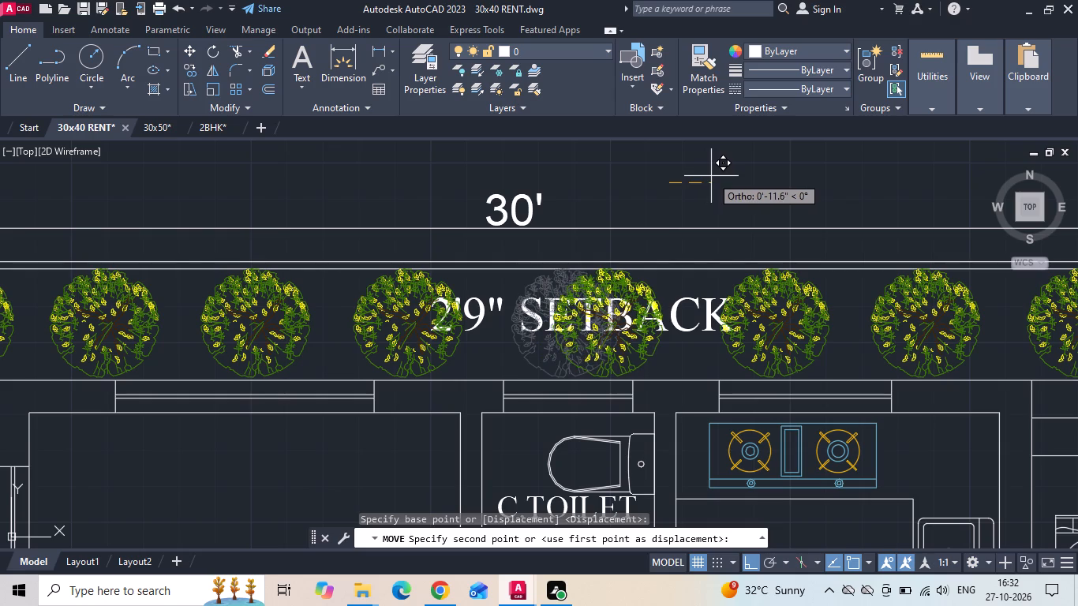
{"action": "left_click", "coordinate": [711, 176]}
Move the fourth tree from the left about 9" right along the setback, toward the fifth tree.
{"action": "left_click", "coordinate": [447, 338]}
{"action": "right_click", "coordinate": [447, 338]}
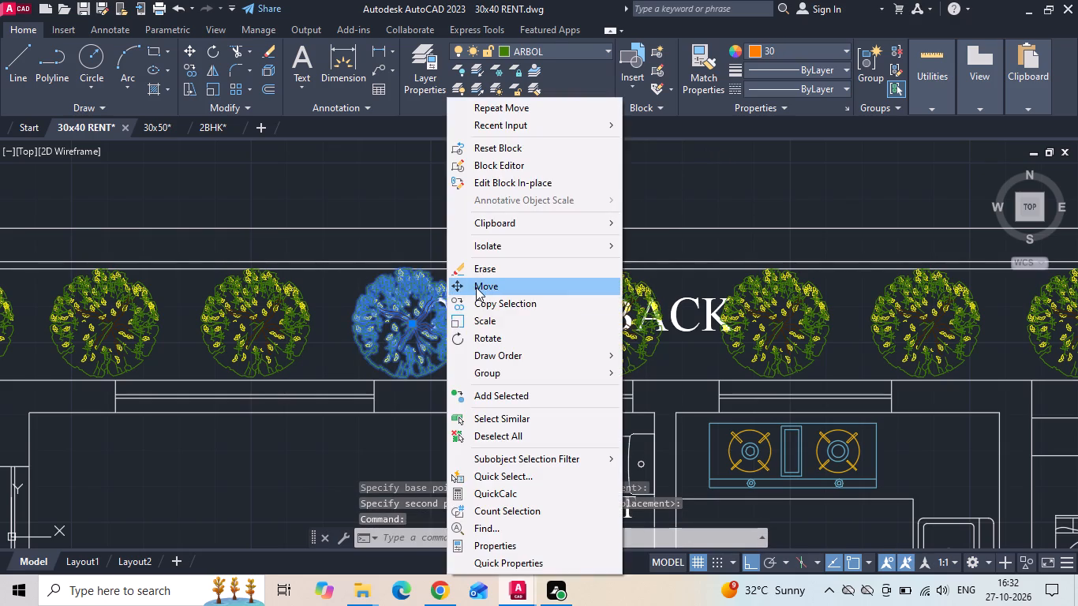
{"action": "left_click", "coordinate": [476, 287]}
{"action": "left_click", "coordinate": [667, 193]}
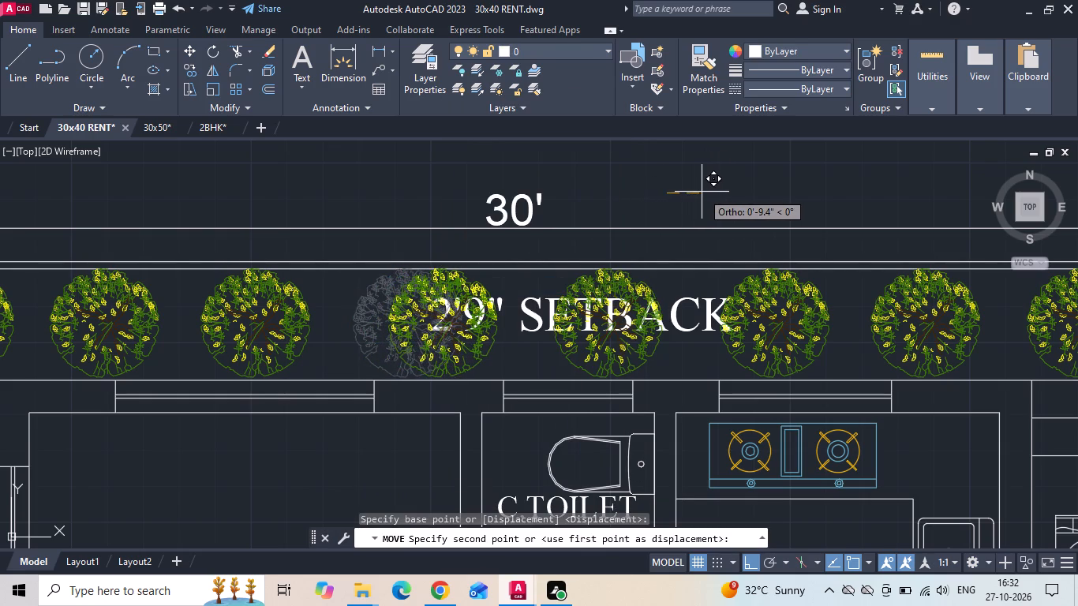
{"action": "left_click", "coordinate": [702, 192]}
Move the third tree from the left about 9" right to even its gap from the fourth tree.
{"action": "scroll", "coordinate": [690, 298], "scroll_direction": "down", "scroll_amount": 1}
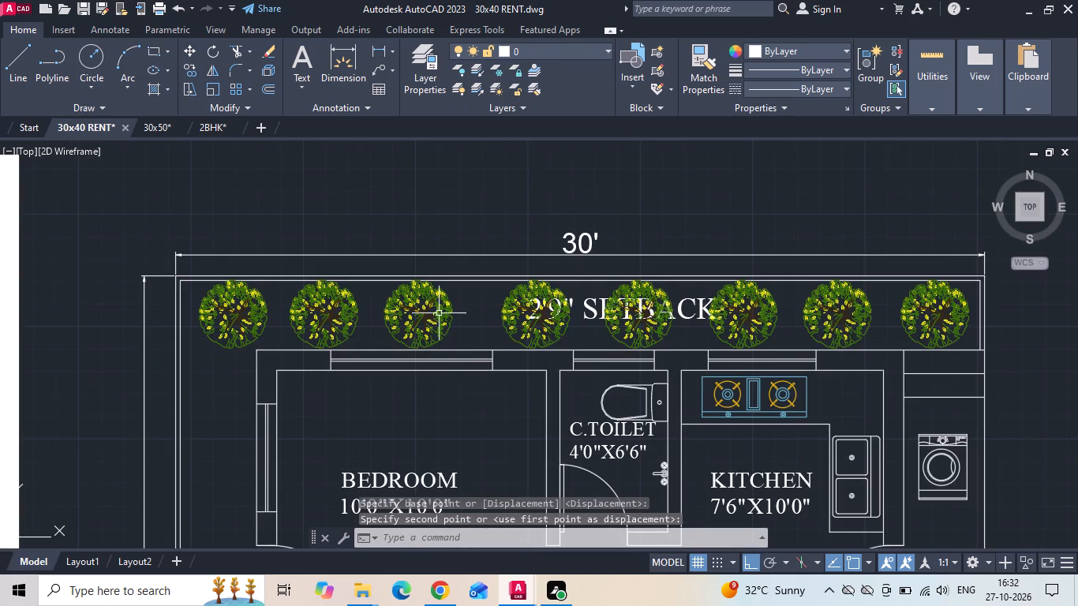
{"action": "left_click", "coordinate": [438, 312]}
{"action": "right_click", "coordinate": [438, 312]}
{"action": "left_click", "coordinate": [486, 292]}
{"action": "left_click", "coordinate": [606, 211]}
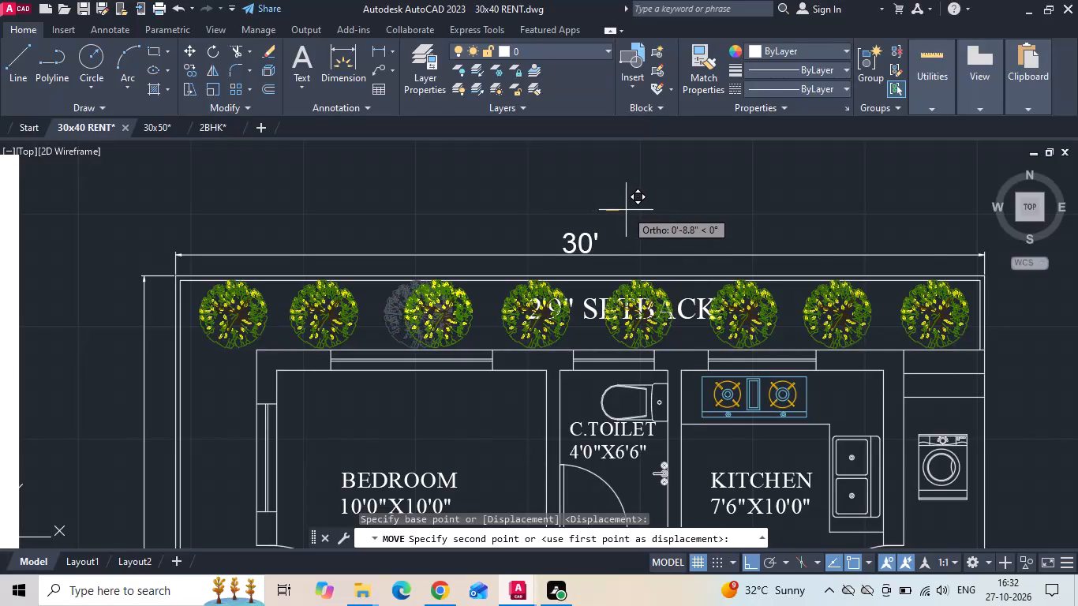
{"action": "left_click", "coordinate": [626, 210]}
Move the second tree from the left about 6" right, centring it between the first and third trees.
{"action": "left_click", "coordinate": [317, 318]}
{"action": "right_click", "coordinate": [317, 318]}
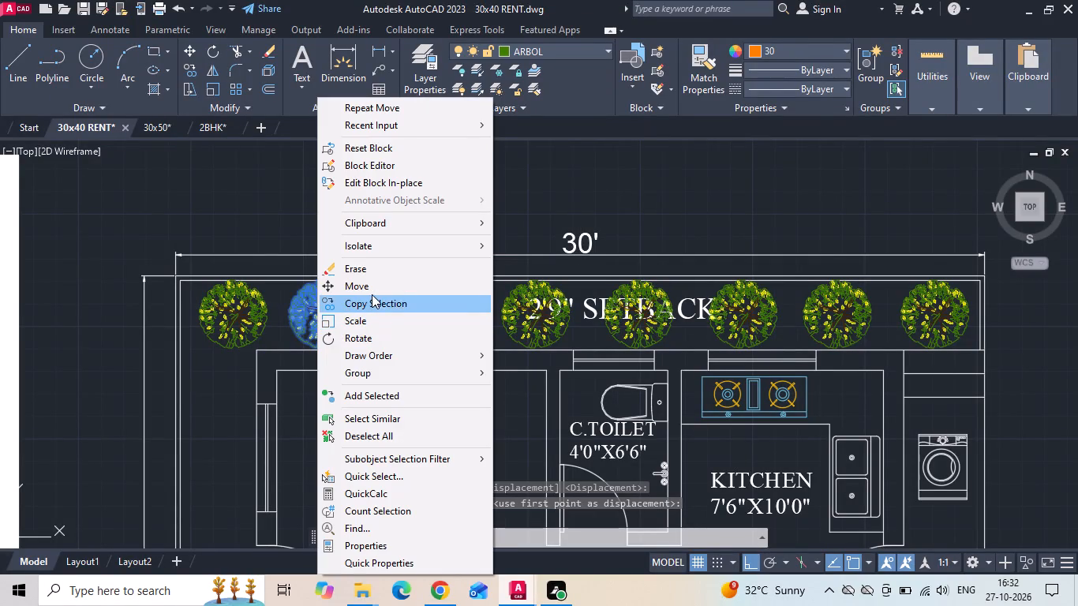
{"action": "left_click", "coordinate": [372, 294]}
{"action": "left_click", "coordinate": [398, 199]}
{"action": "left_click", "coordinate": [410, 196]}
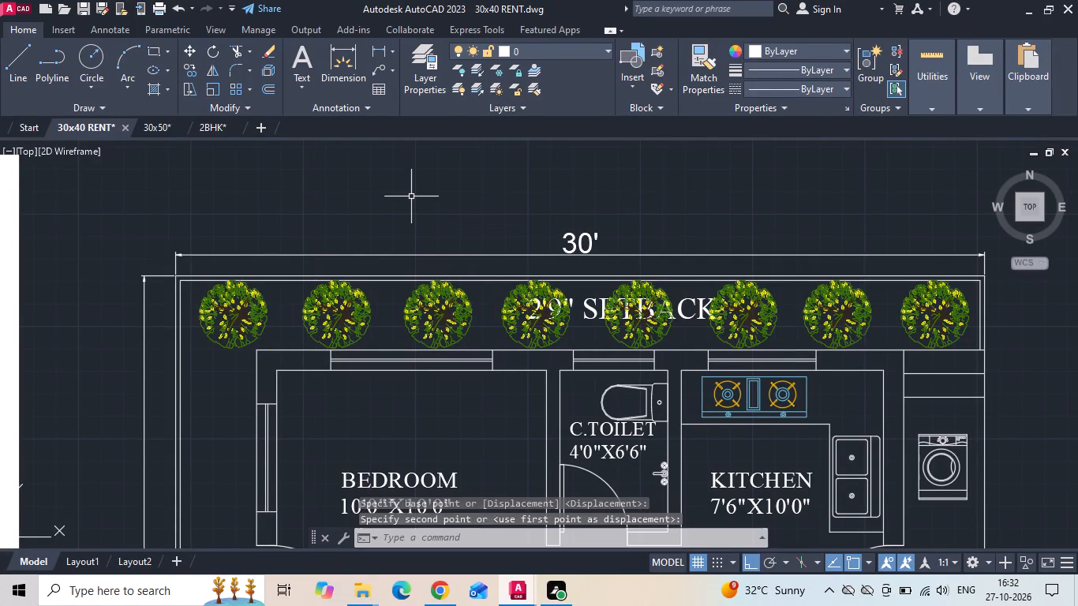
Save the 30x40 RENT drawing.
{"action": "key", "text": "ctrl+s"}
{"action": "key", "text": "ctrl+s"}
{"action": "key", "text": "ctrl+s"}
{"action": "scroll", "coordinate": [536, 287], "scroll_direction": "down", "scroll_amount": 4}
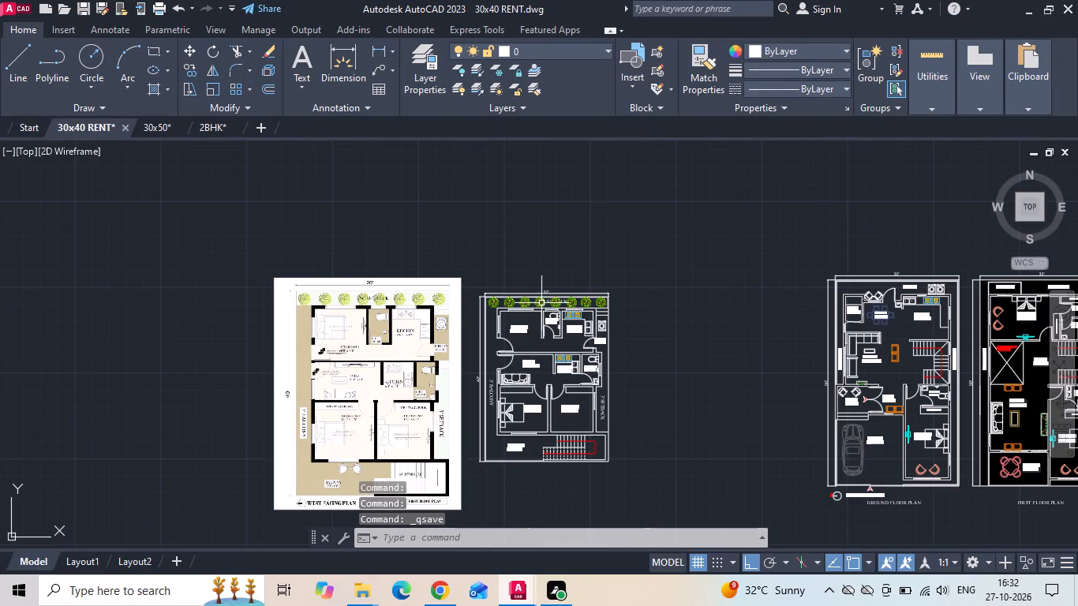
{"action": "key", "text": "ctrl+s"}
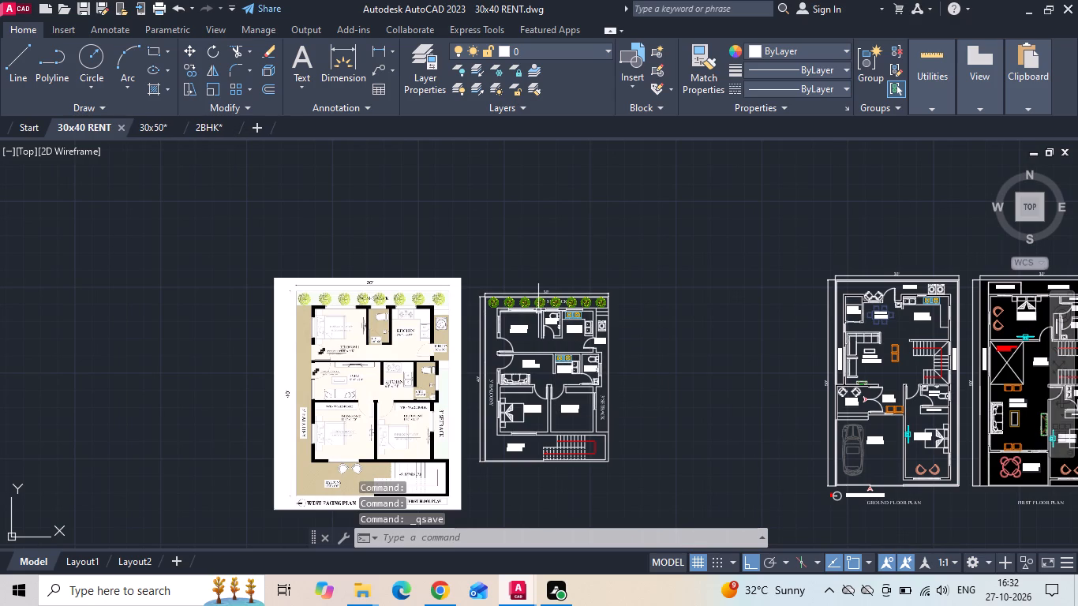
{"action": "scroll", "coordinate": [532, 311], "scroll_direction": "down", "scroll_amount": 1}
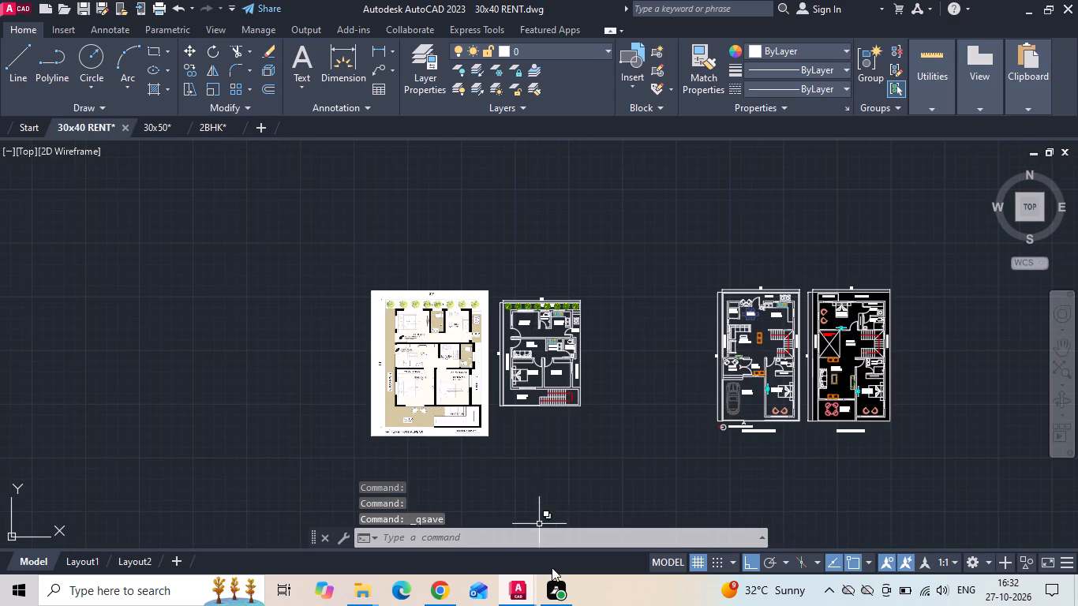
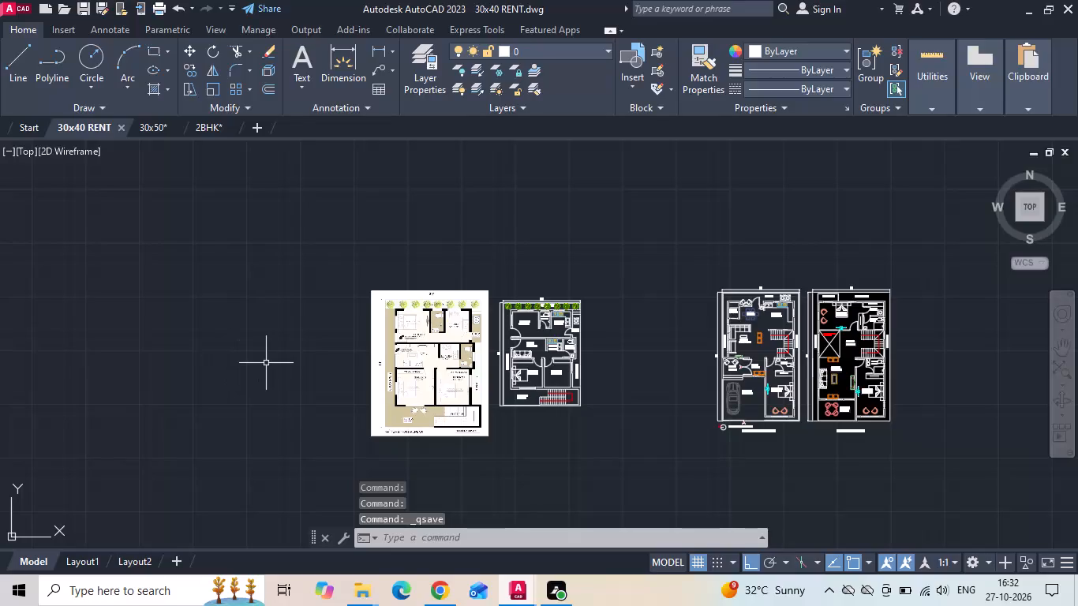
Copy the pair of sitout chairs from the ground floor reference plan into the 30x40 plan's balcony, below the bedroom window.
{"action": "scroll", "coordinate": [447, 400], "scroll_direction": "up", "scroll_amount": 2}
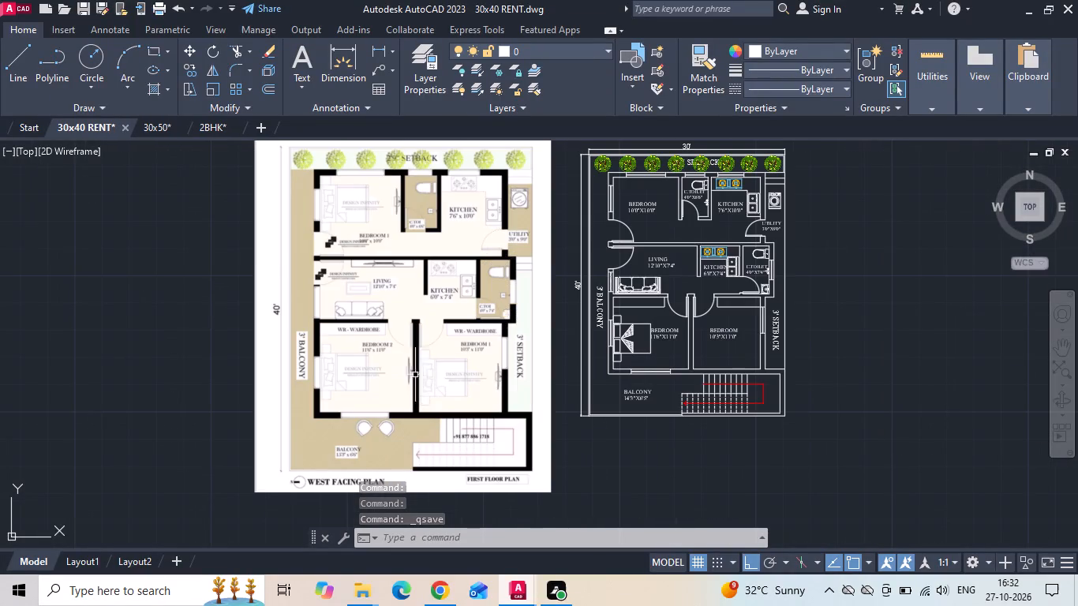
{"action": "scroll", "coordinate": [337, 360], "scroll_direction": "down", "scroll_amount": 2}
{"action": "scroll", "coordinate": [747, 386], "scroll_direction": "up", "scroll_amount": 1}
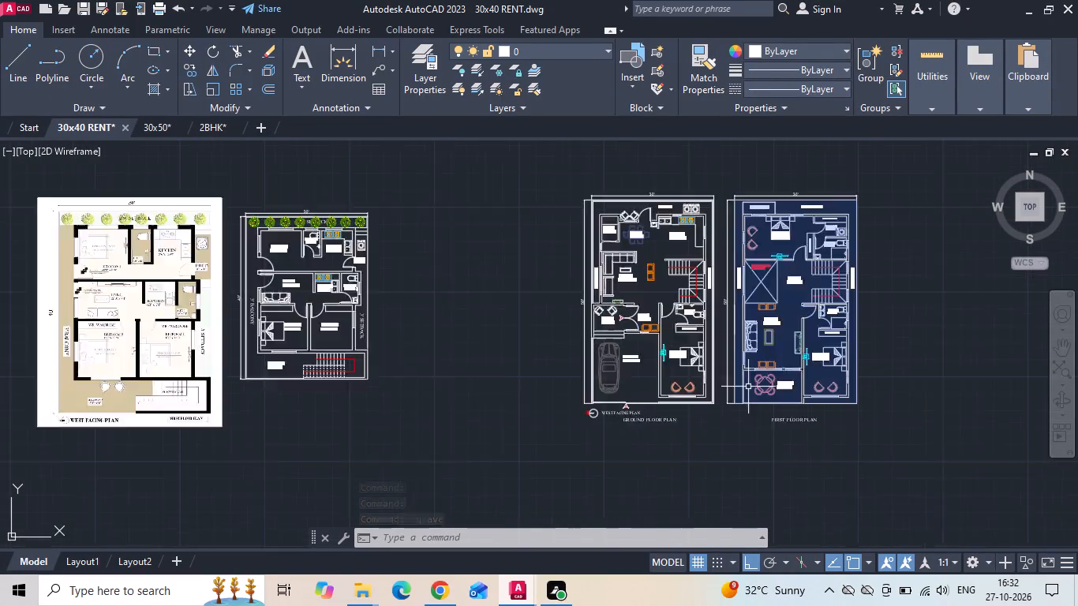
{"action": "scroll", "coordinate": [748, 387], "scroll_direction": "up", "scroll_amount": 1}
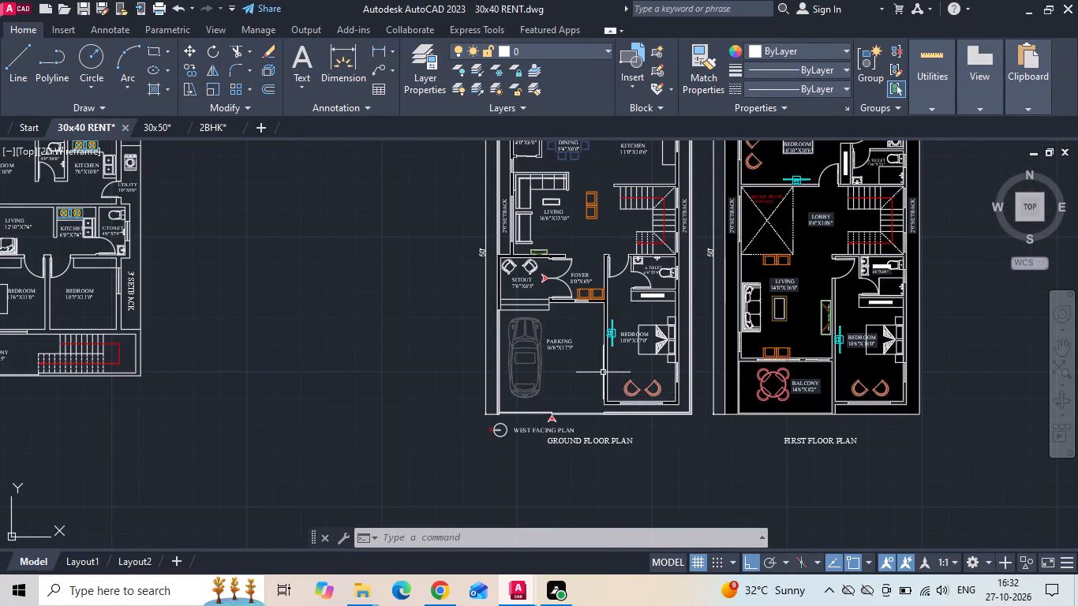
{"action": "scroll", "coordinate": [524, 255], "scroll_direction": "up", "scroll_amount": 2}
{"action": "left_click_drag", "start_coordinate": [572, 278], "coordinate": [528, 284]}
{"action": "left_click", "coordinate": [477, 285]}
{"action": "right_click", "coordinate": [476, 285]}
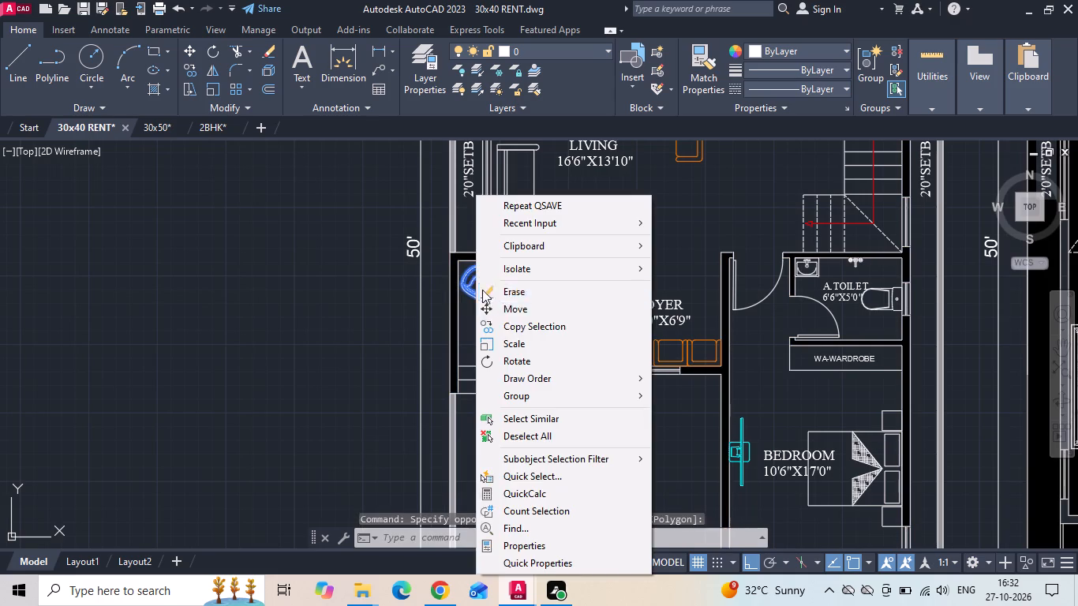
{"action": "left_click", "coordinate": [509, 322]}
{"action": "left_click_drag", "start_coordinate": [537, 297], "coordinate": [530, 298]}
{"action": "scroll", "coordinate": [616, 325], "scroll_direction": "down", "scroll_amount": 3}
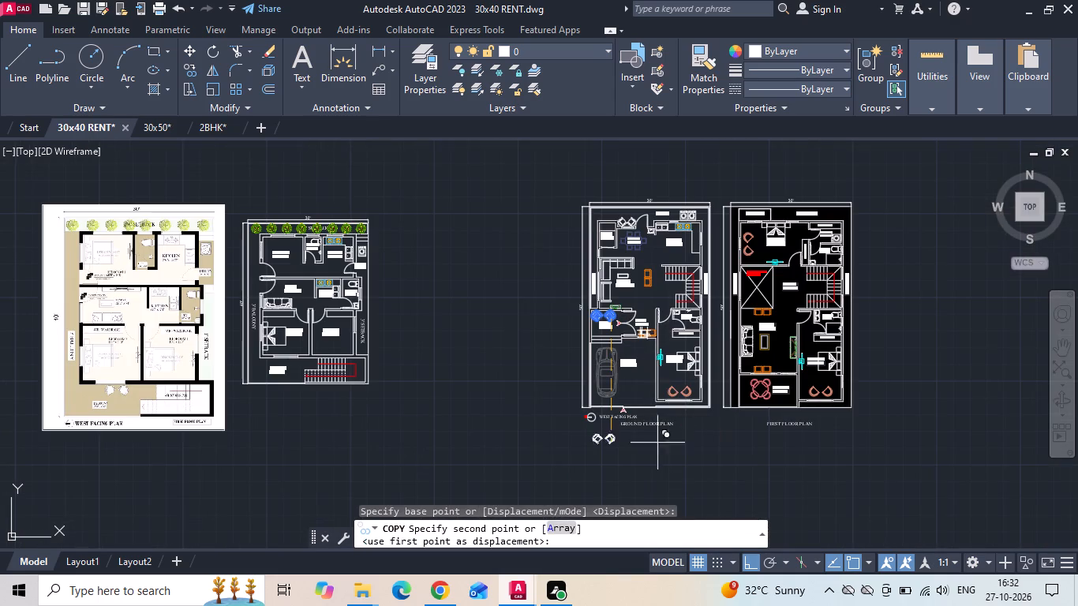
{"action": "left_click", "coordinate": [754, 560]}
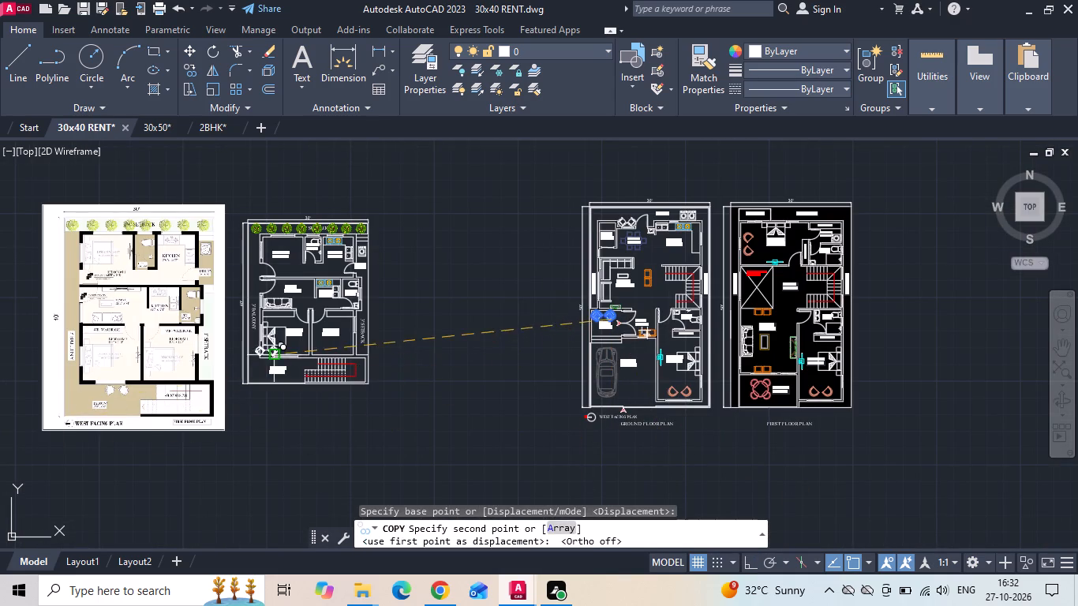
{"action": "scroll", "coordinate": [278, 352], "scroll_direction": "up", "scroll_amount": 3}
{"action": "scroll", "coordinate": [384, 413], "scroll_direction": "up", "scroll_amount": 2}
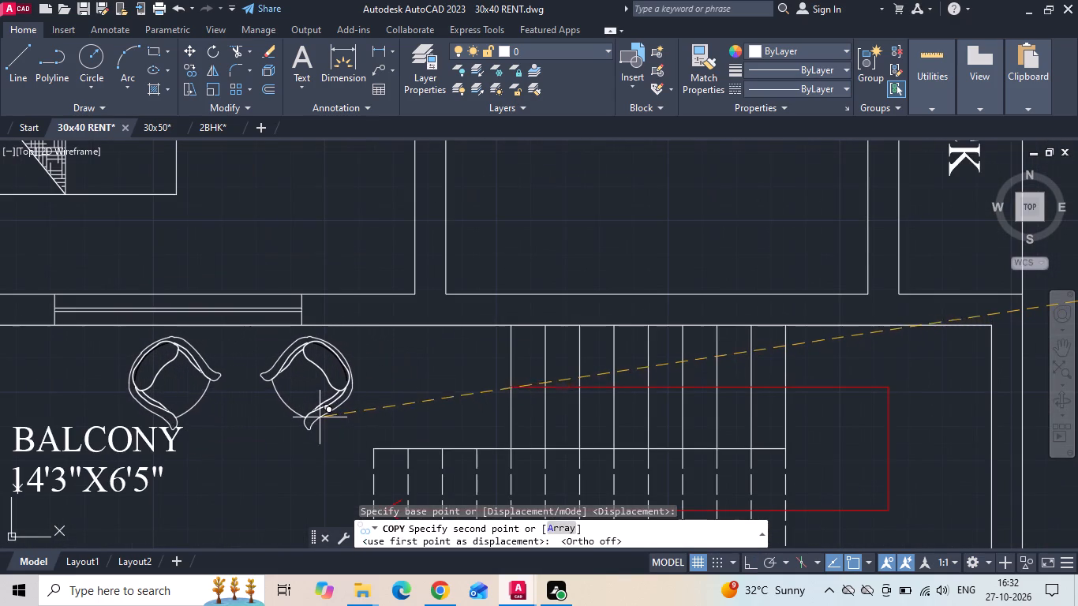
{"action": "left_click", "coordinate": [304, 418]}
{"action": "scroll", "coordinate": [372, 379], "scroll_direction": "down", "scroll_amount": 1}
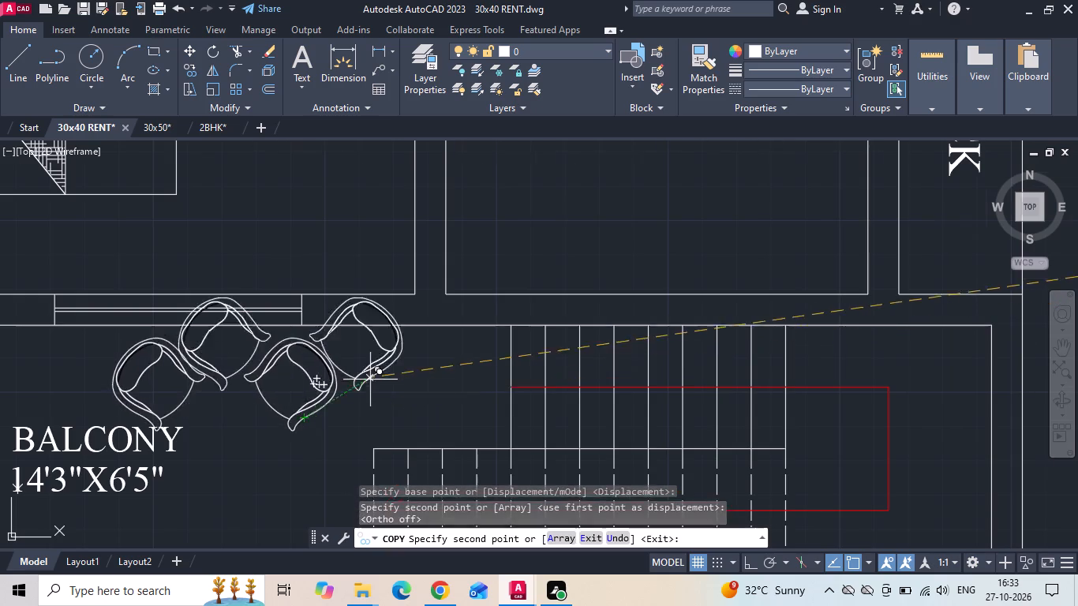
{"action": "scroll", "coordinate": [372, 379], "scroll_direction": "down", "scroll_amount": 1}
{"action": "scroll", "coordinate": [459, 353], "scroll_direction": "down", "scroll_amount": 3}
{"action": "key", "text": "Escape"}
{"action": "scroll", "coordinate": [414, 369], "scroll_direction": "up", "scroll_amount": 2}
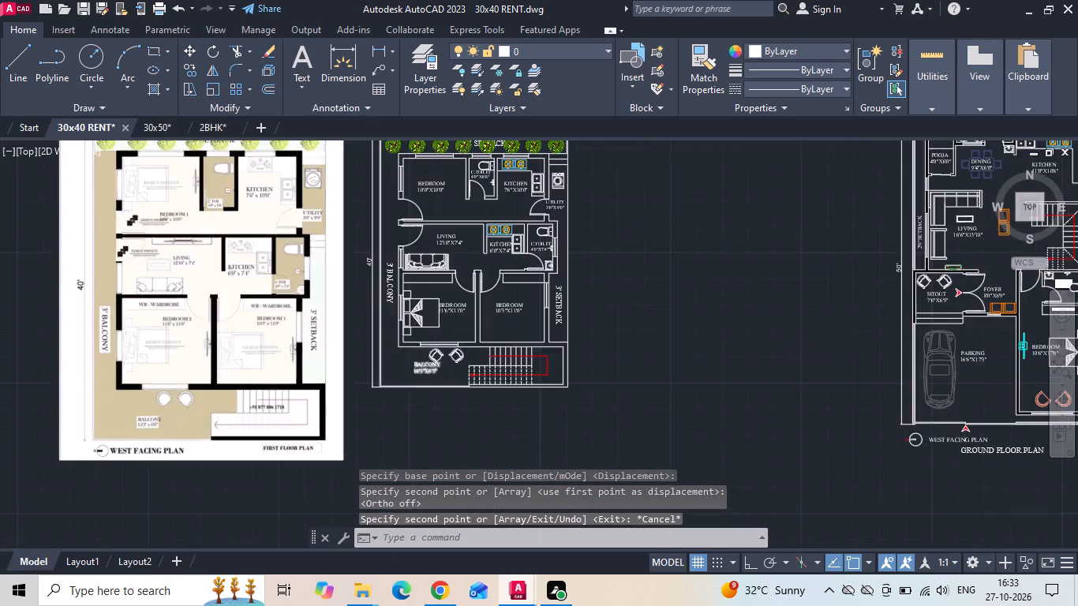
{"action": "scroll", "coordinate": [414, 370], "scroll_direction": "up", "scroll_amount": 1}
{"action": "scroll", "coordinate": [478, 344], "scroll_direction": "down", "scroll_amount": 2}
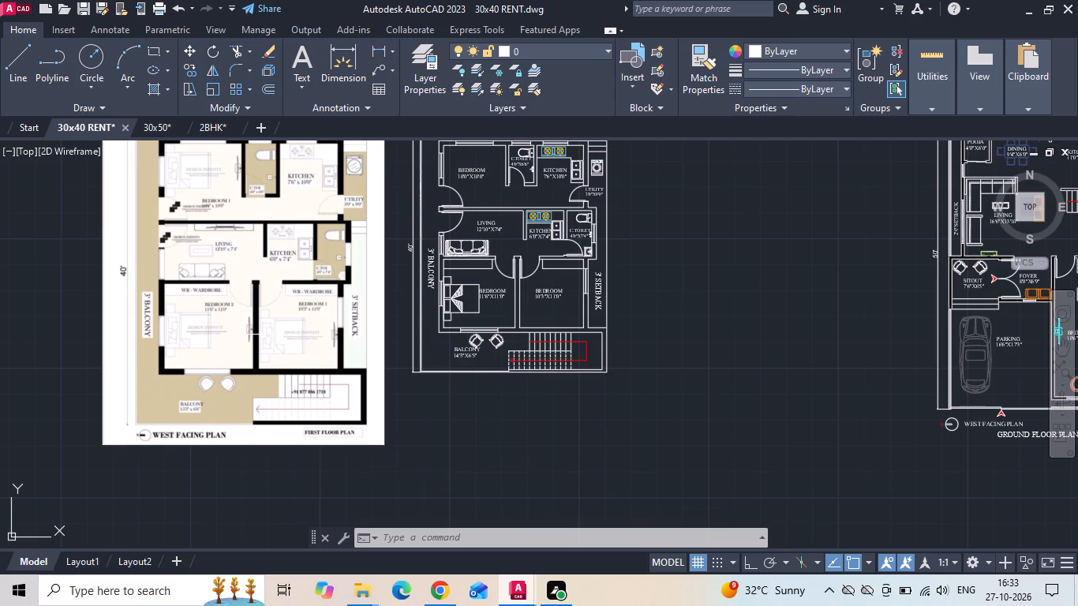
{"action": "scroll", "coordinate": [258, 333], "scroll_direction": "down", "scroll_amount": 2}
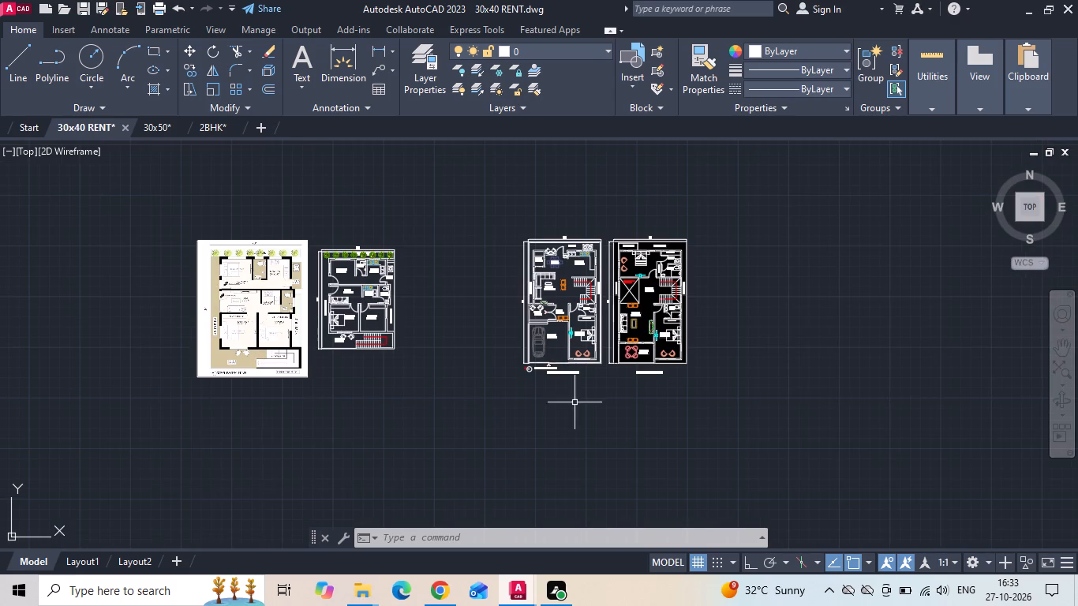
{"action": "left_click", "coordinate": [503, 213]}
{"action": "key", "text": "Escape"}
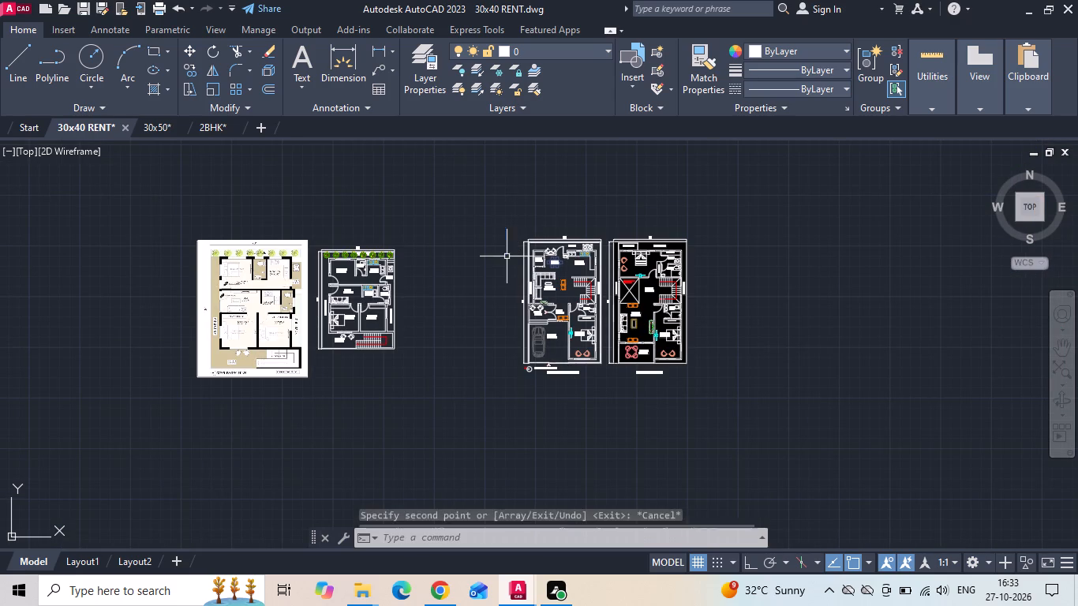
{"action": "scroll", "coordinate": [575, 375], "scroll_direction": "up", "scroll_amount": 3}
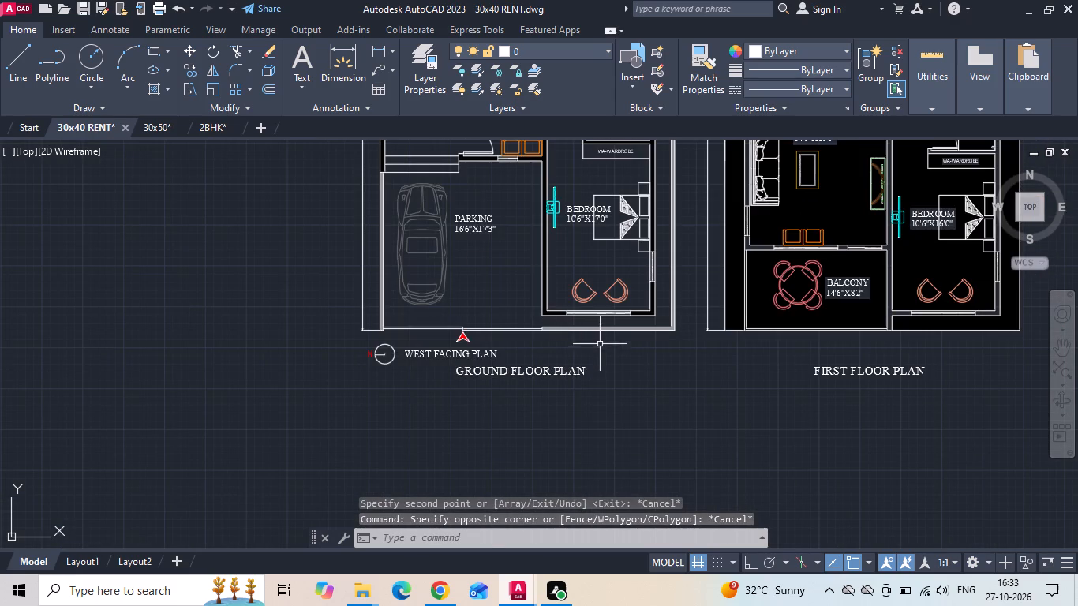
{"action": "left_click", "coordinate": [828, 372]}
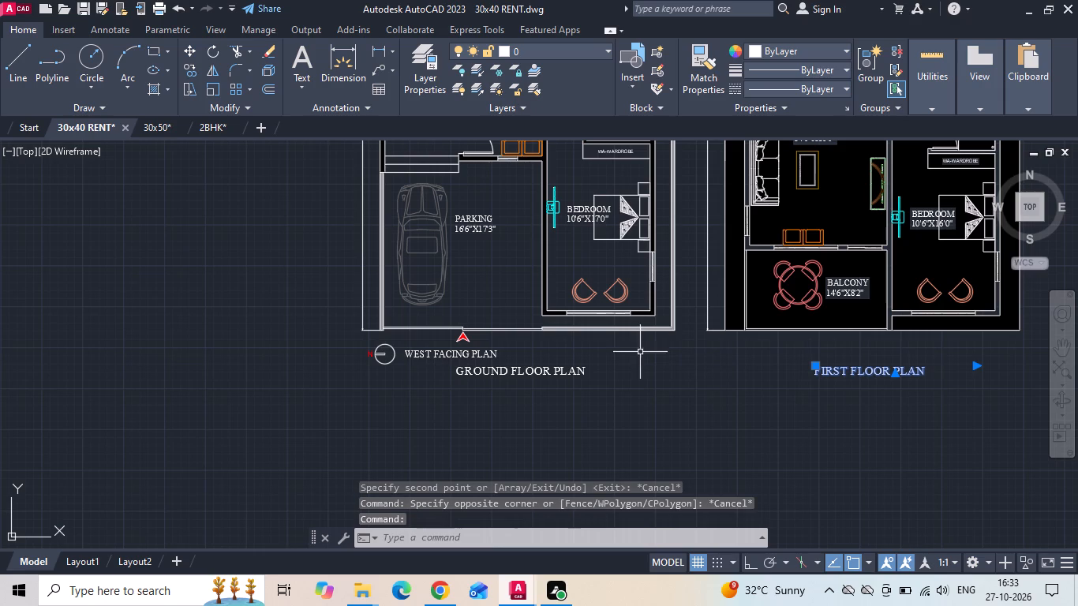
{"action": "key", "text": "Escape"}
Copy the north symbol with the WEST FACING PLAN and GROUND FLOOR PLAN labels to just below the 30x40 plan.
{"action": "left_click_drag", "start_coordinate": [634, 344], "coordinate": [597, 356]}
{"action": "left_click", "coordinate": [330, 410]}
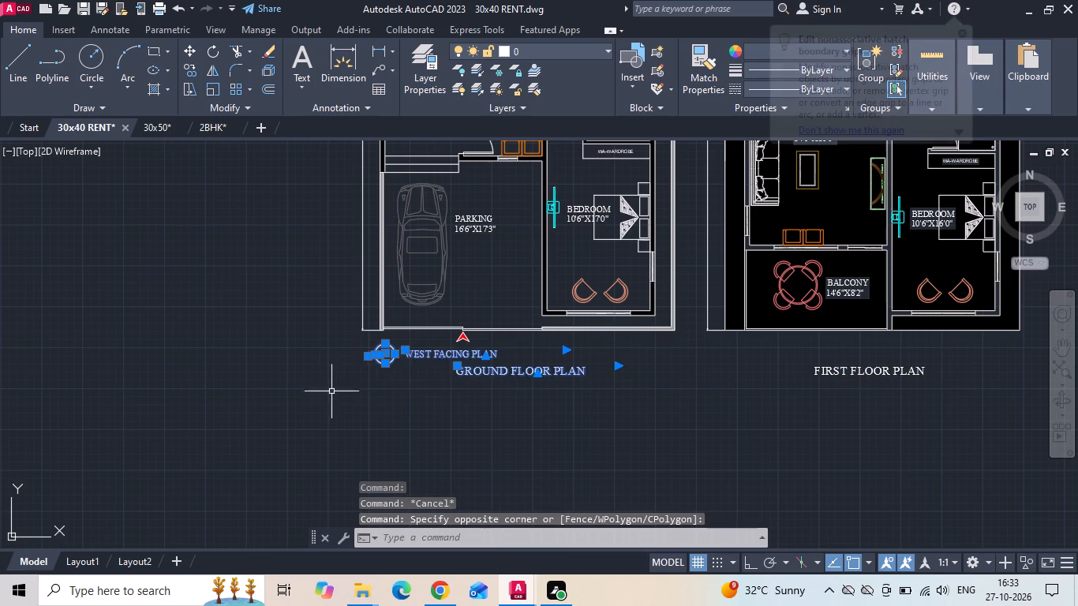
{"action": "right_click", "coordinate": [331, 389]}
{"action": "left_click", "coordinate": [397, 137]}
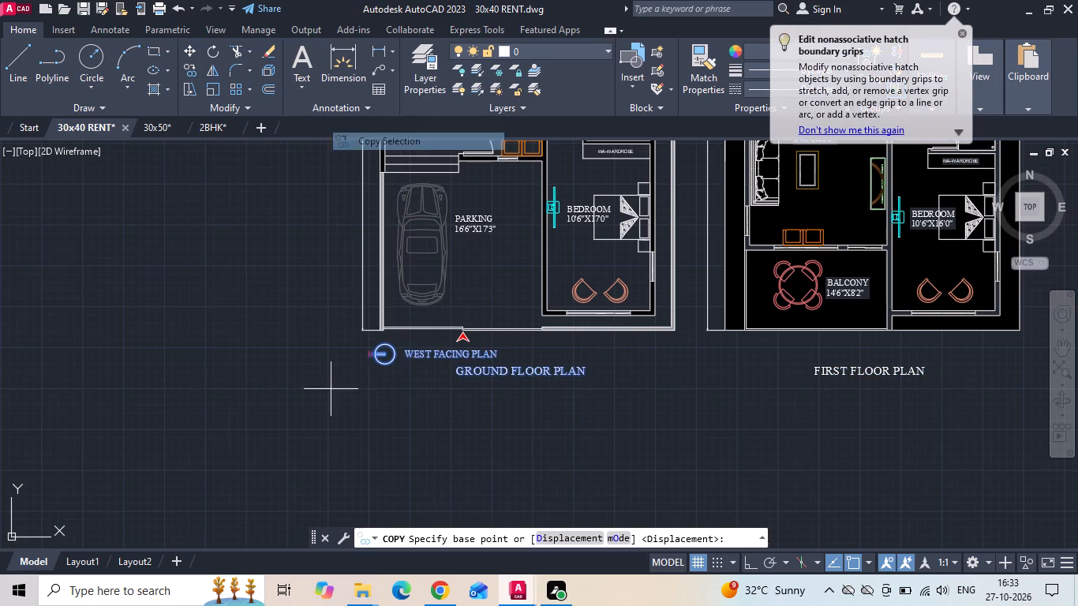
{"action": "left_click", "coordinate": [753, 559]}
{"action": "scroll", "coordinate": [506, 473], "scroll_direction": "down", "scroll_amount": 1}
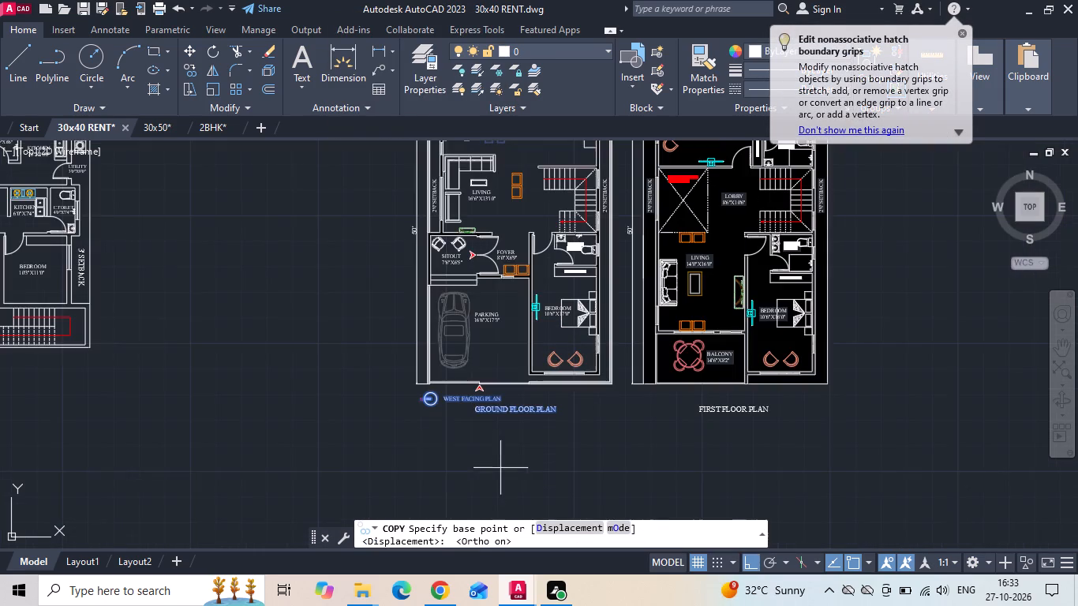
{"action": "middle_click_drag", "start_coordinate": [358, 417], "coordinate": [841, 420]}
{"action": "scroll", "coordinate": [843, 420], "scroll_direction": "down", "scroll_amount": 1}
{"action": "left_click_drag", "start_coordinate": [848, 435], "coordinate": [798, 440]}
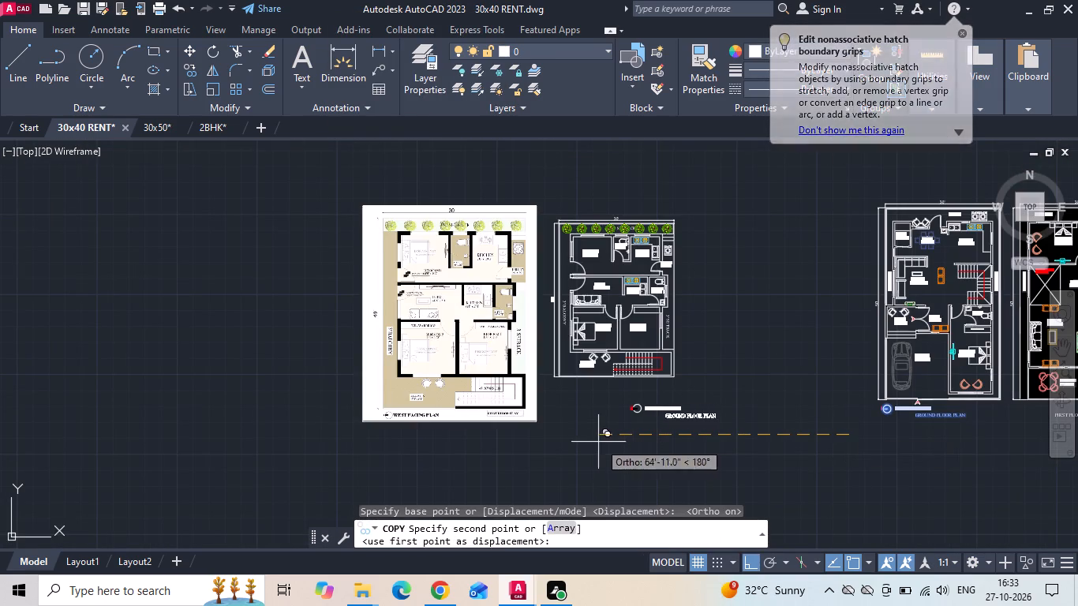
{"action": "scroll", "coordinate": [559, 436], "scroll_direction": "up", "scroll_amount": 1}
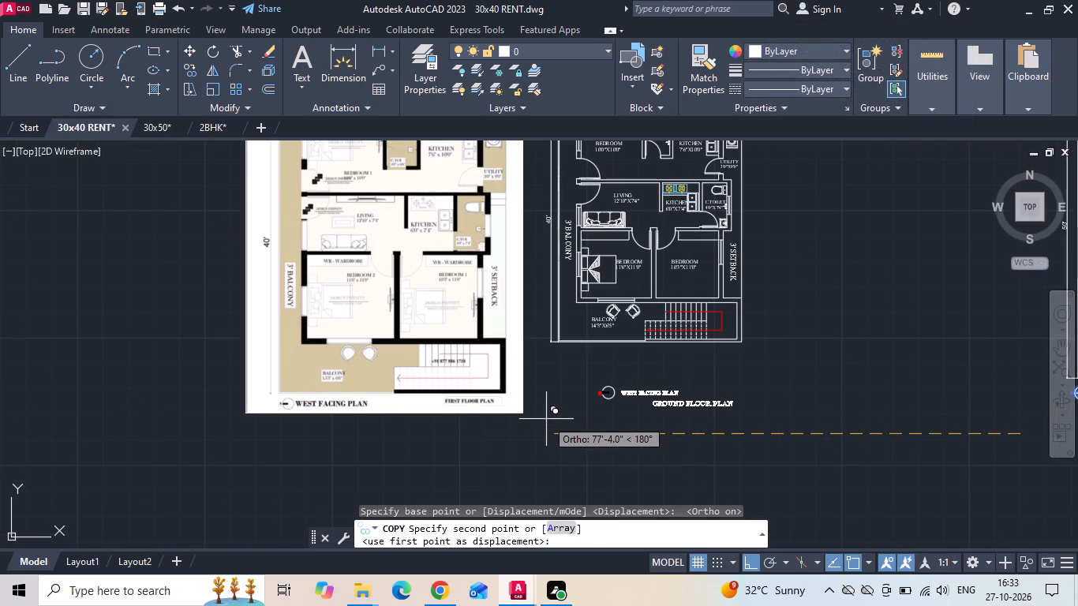
{"action": "key", "text": "F8"}
{"action": "scroll", "coordinate": [533, 376], "scroll_direction": "up", "scroll_amount": 2}
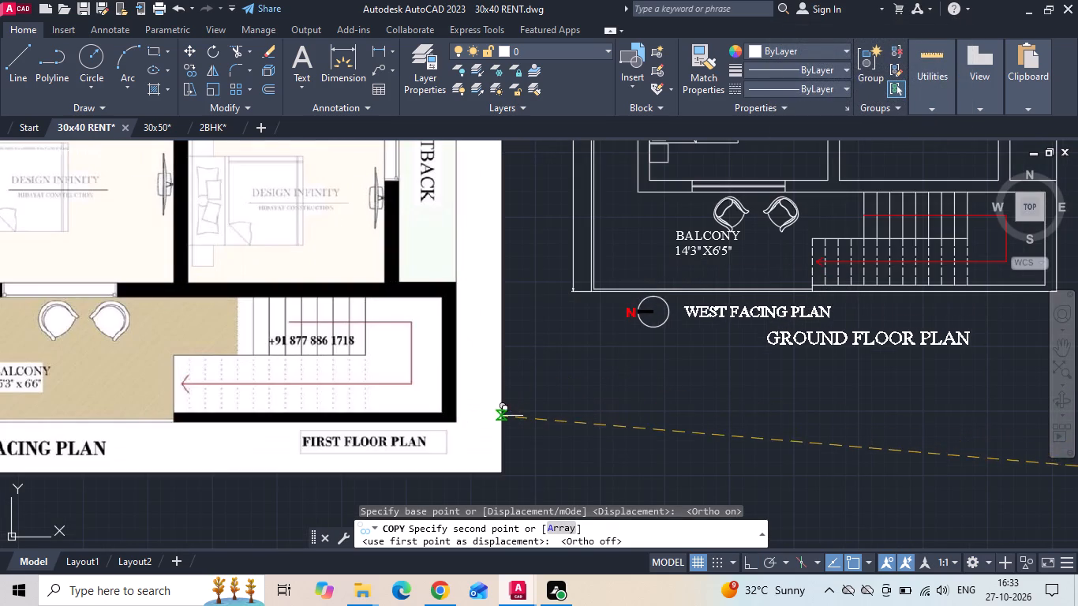
{"action": "left_click", "coordinate": [466, 421]}
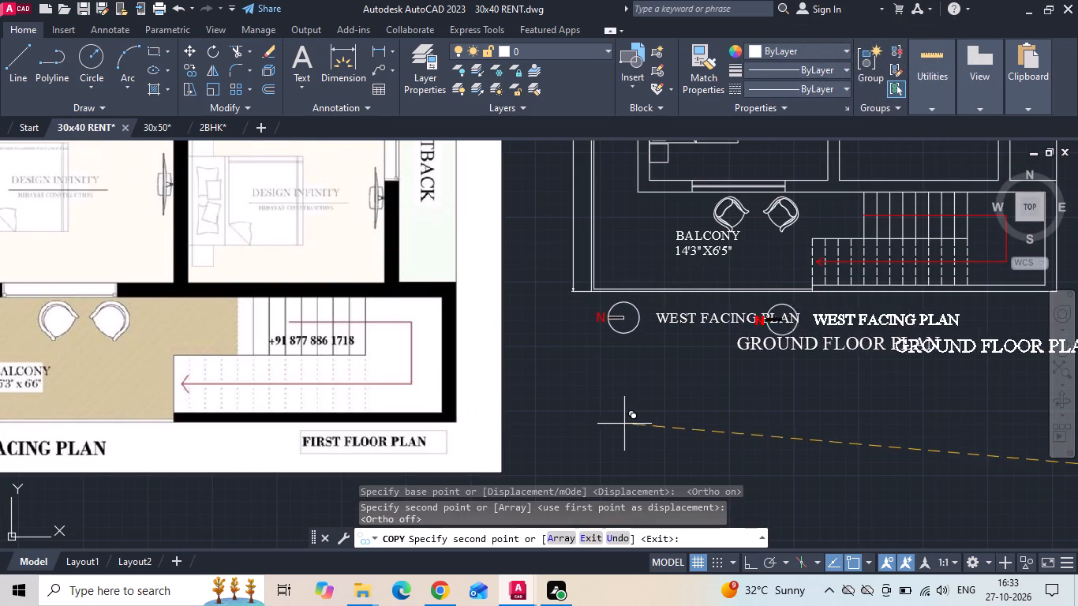
{"action": "scroll", "coordinate": [634, 424], "scroll_direction": "down", "scroll_amount": 1}
{"action": "key", "text": "Escape"}
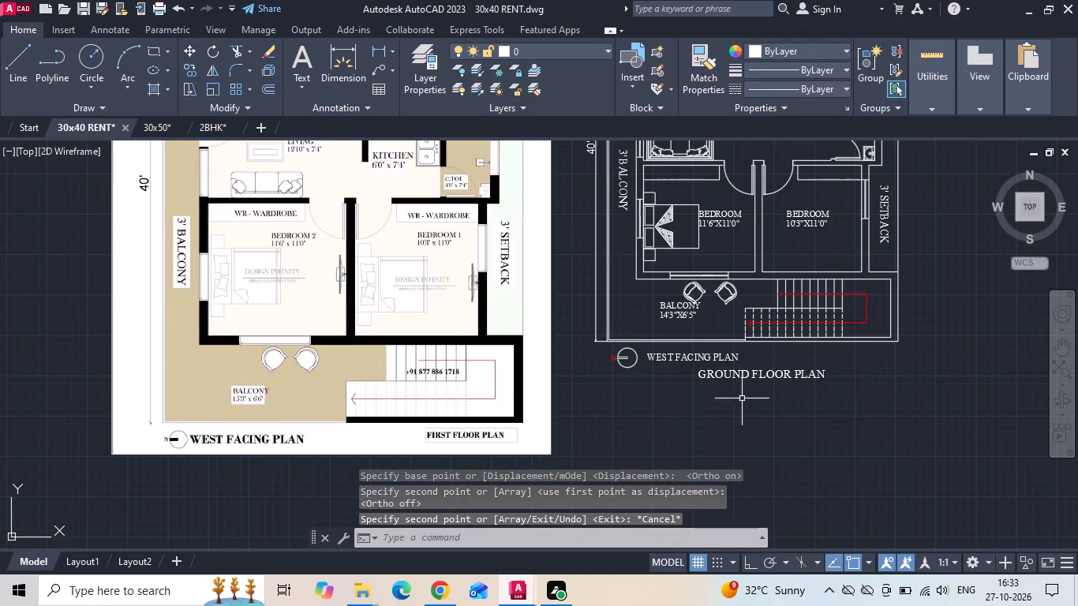
Change the copied floor title below the 30x40 plan to read FIRST FLOOR PLAN.
{"action": "double_click", "coordinate": [747, 375]}
{"action": "scroll", "coordinate": [747, 374], "scroll_direction": "up", "scroll_amount": 2}
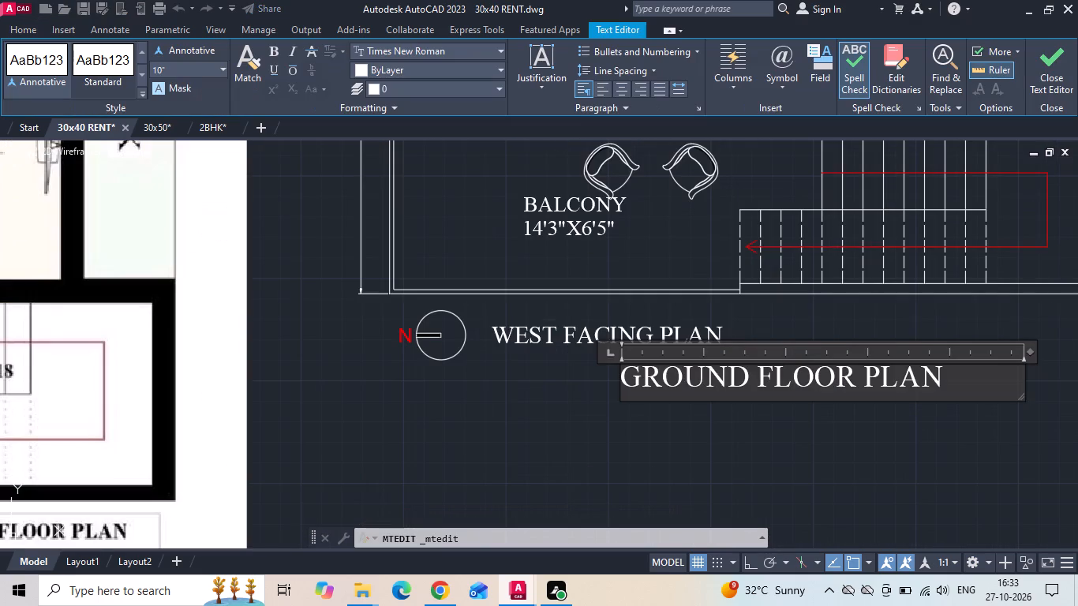
{"action": "left_click_drag", "start_coordinate": [749, 387], "coordinate": [641, 386]}
{"action": "left_click", "coordinate": [641, 386]}
{"action": "left_click_drag", "start_coordinate": [754, 383], "coordinate": [600, 386]}
{"action": "key", "text": "BackSpace"}
{"action": "type", "text": "FI"}
{"action": "key", "text": "r"}
{"action": "type", "text": "ST"}
{"action": "key", "text": "space"}
{"action": "scroll", "coordinate": [595, 402], "scroll_direction": "down", "scroll_amount": 2}
{"action": "left_click", "coordinate": [594, 425]}
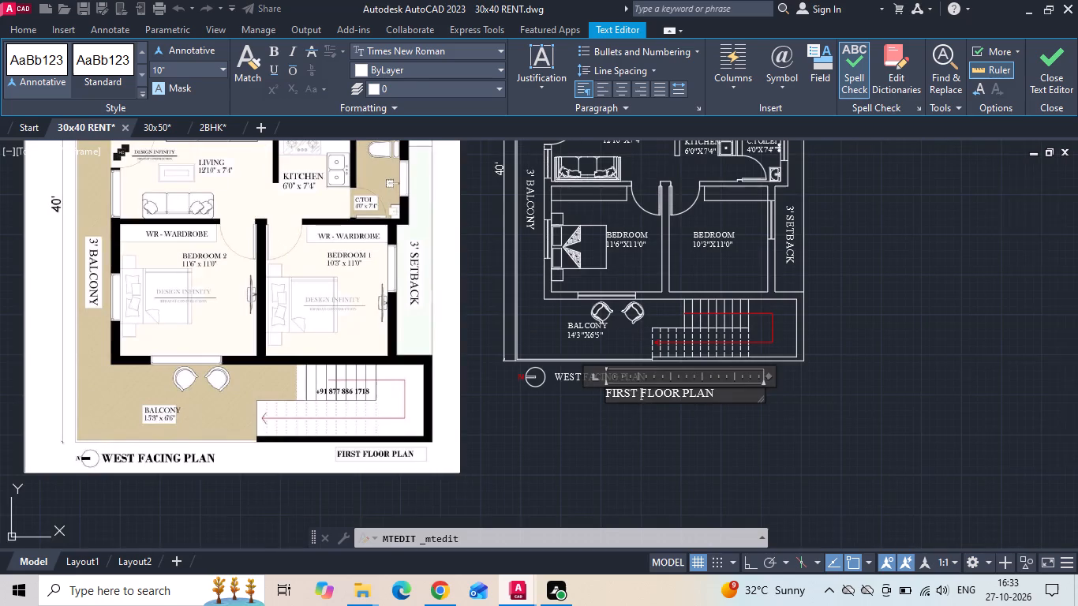
Erase the two 50' reference plans, ground floor and first floor, together with their labels.
{"action": "scroll", "coordinate": [593, 426], "scroll_direction": "down", "scroll_amount": 2}
{"action": "middle_click_drag", "start_coordinate": [764, 432], "coordinate": [612, 416]}
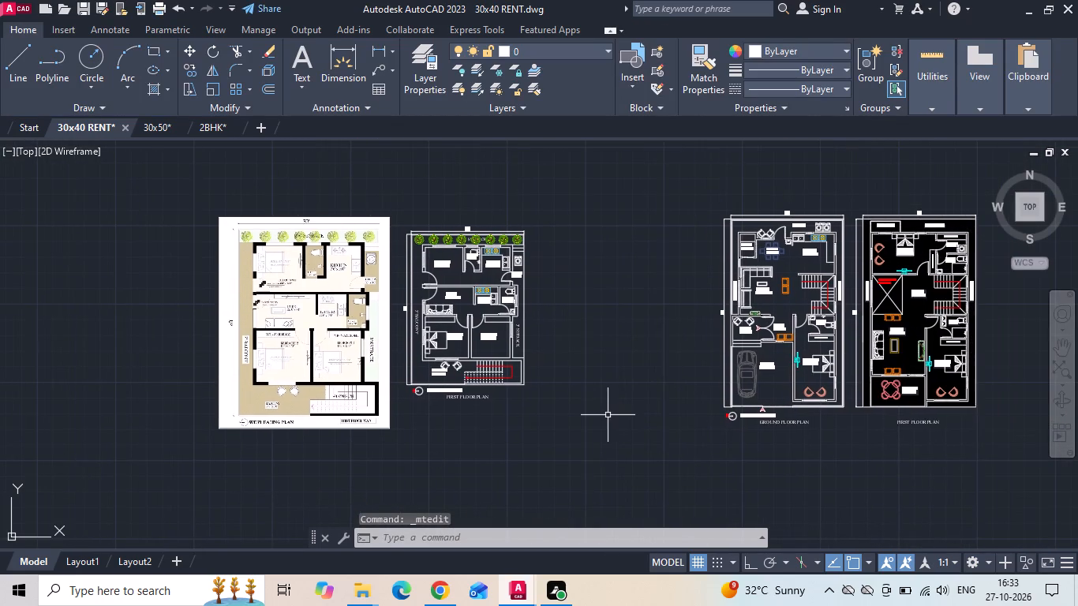
{"action": "scroll", "coordinate": [607, 428], "scroll_direction": "down", "scroll_amount": 1}
{"action": "left_click_drag", "start_coordinate": [641, 465], "coordinate": [715, 420]}
{"action": "left_click", "coordinate": [912, 234]}
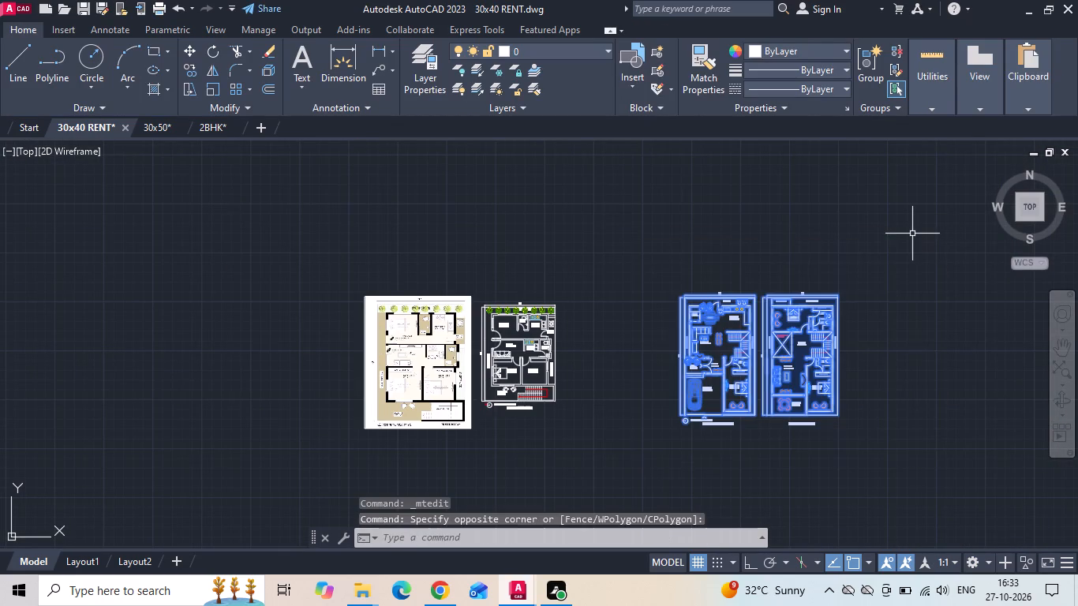
{"action": "key", "text": "Delete"}
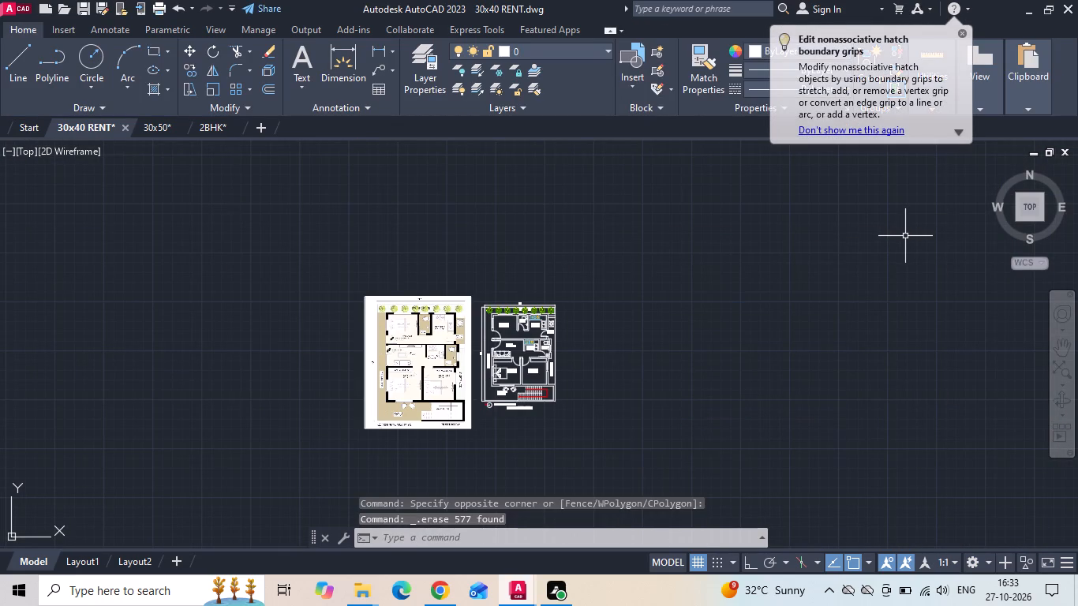
Copy the complete 30x40 plan with its labels about 42'-7" horizontally to the right of the original.
{"action": "left_click_drag", "start_coordinate": [583, 286], "coordinate": [582, 290]}
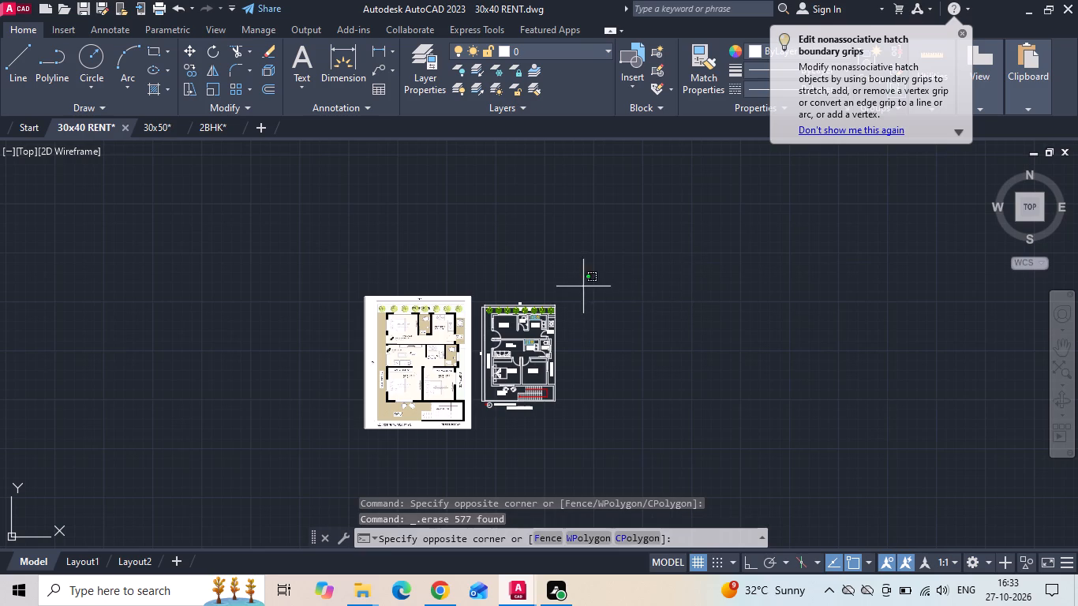
{"action": "left_click_drag", "start_coordinate": [582, 290], "coordinate": [570, 314]}
{"action": "left_click", "coordinate": [475, 434]}
{"action": "right_click", "coordinate": [475, 433]}
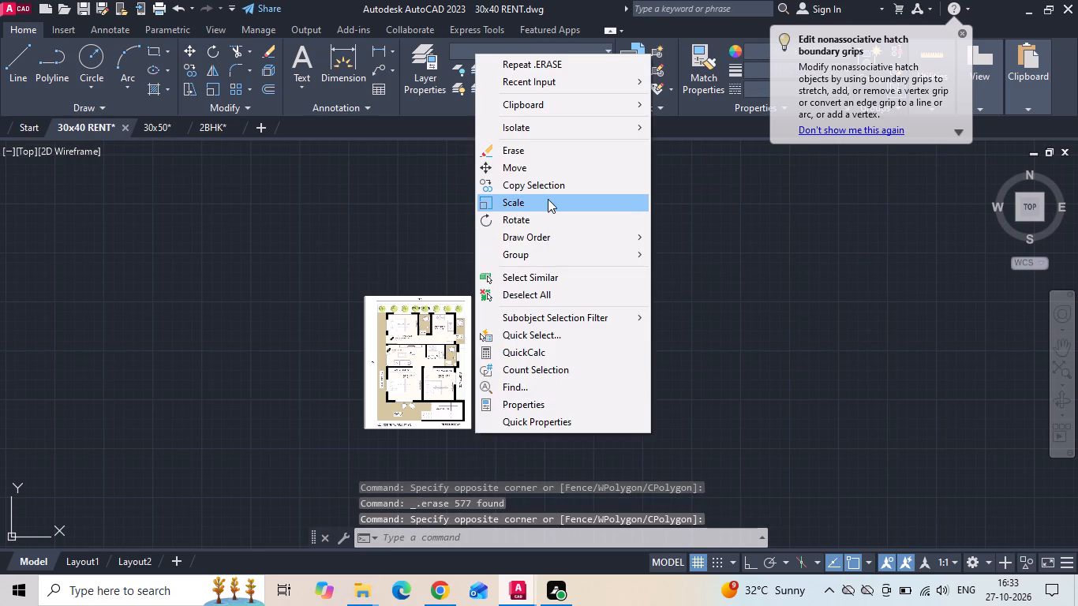
{"action": "left_click", "coordinate": [550, 189]}
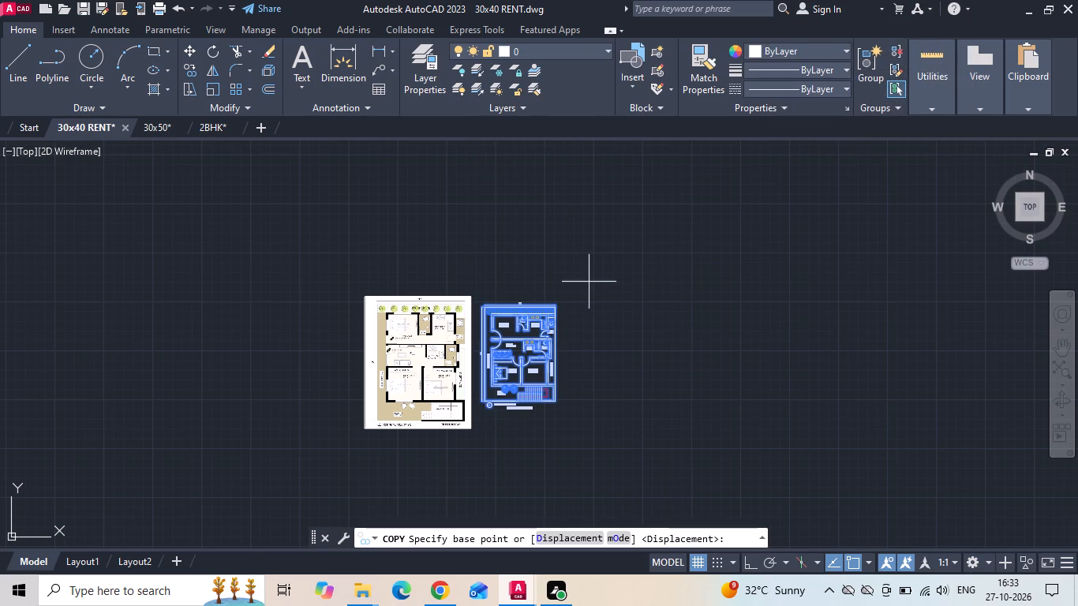
{"action": "key", "text": "F8"}
{"action": "left_click_drag", "start_coordinate": [623, 353], "coordinate": [634, 358]}
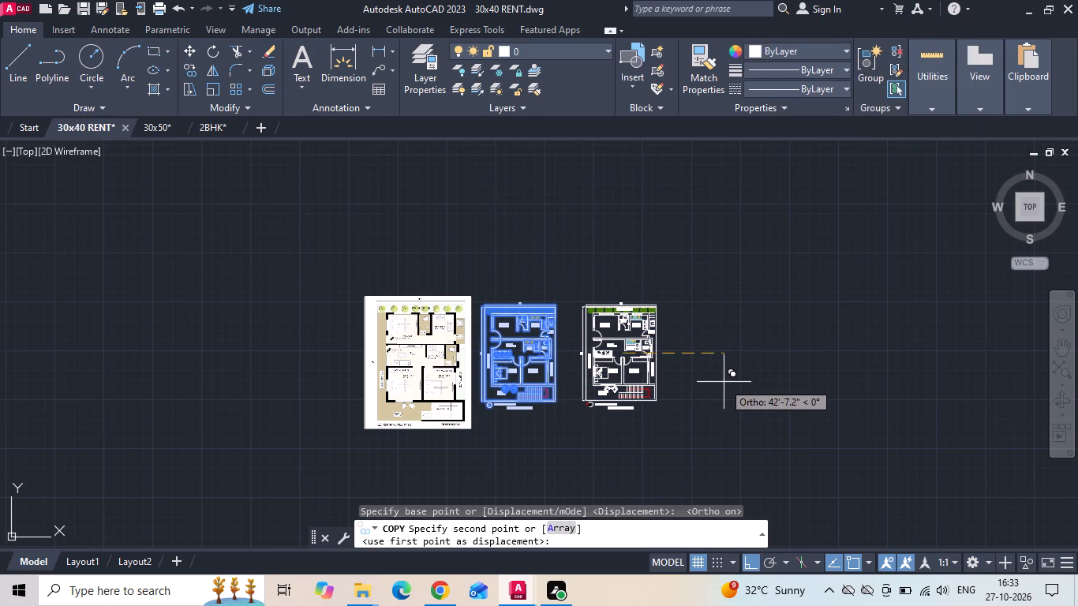
{"action": "left_click", "coordinate": [724, 382]}
{"action": "key", "text": "Escape"}
Save the 30x40 RENT drawing.
{"action": "key", "text": "ctrl+s"}
{"action": "key", "text": "ctrl+s"}
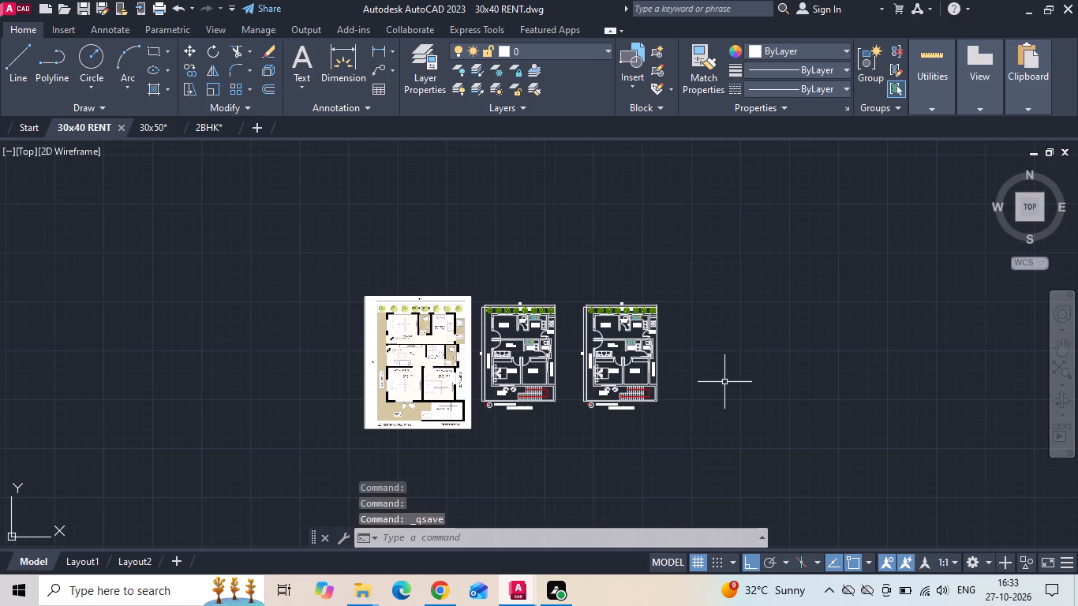
{"action": "scroll", "coordinate": [593, 387], "scroll_direction": "up", "scroll_amount": 1}
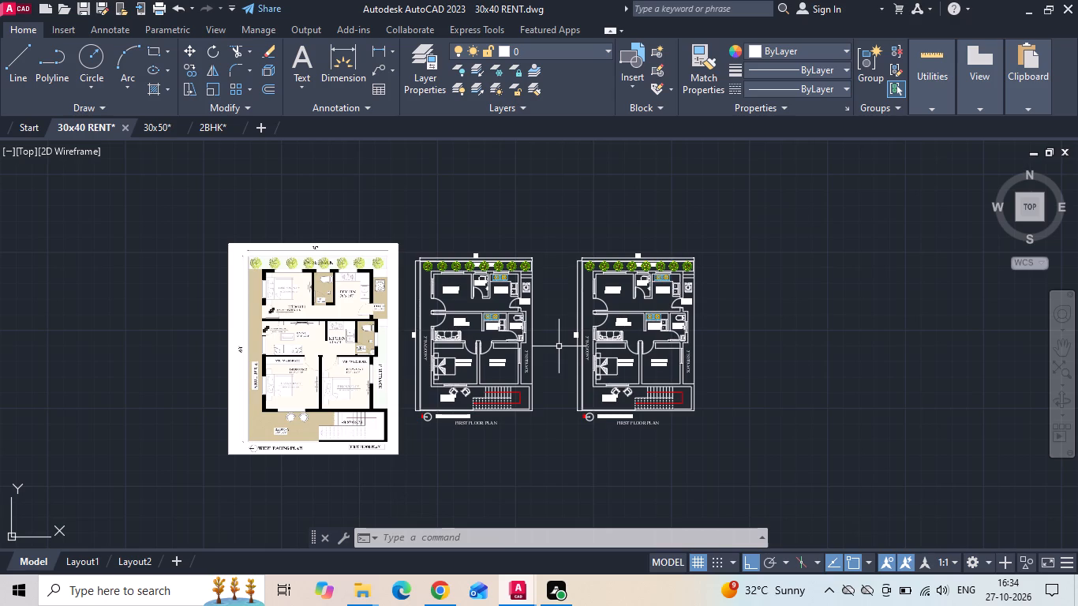
{"action": "key", "text": "ctrl+s"}
{"action": "key", "text": "ctrl+s"}
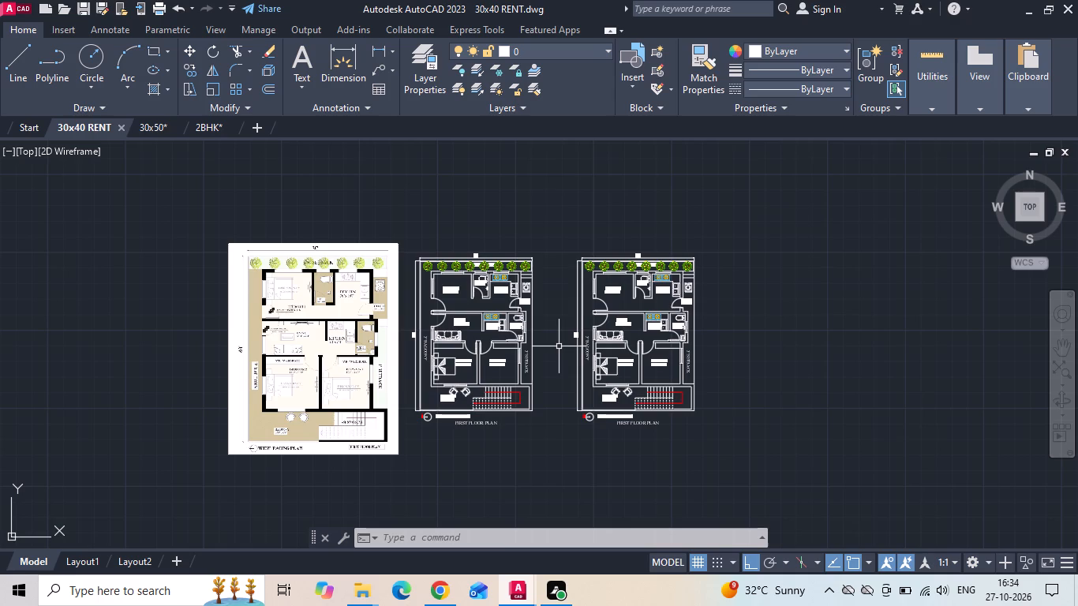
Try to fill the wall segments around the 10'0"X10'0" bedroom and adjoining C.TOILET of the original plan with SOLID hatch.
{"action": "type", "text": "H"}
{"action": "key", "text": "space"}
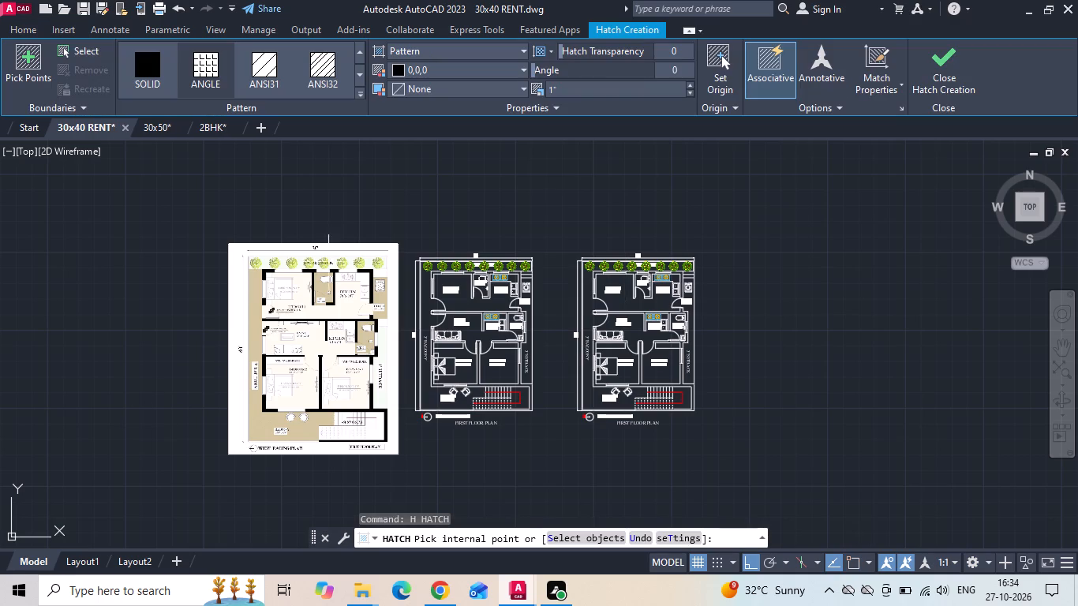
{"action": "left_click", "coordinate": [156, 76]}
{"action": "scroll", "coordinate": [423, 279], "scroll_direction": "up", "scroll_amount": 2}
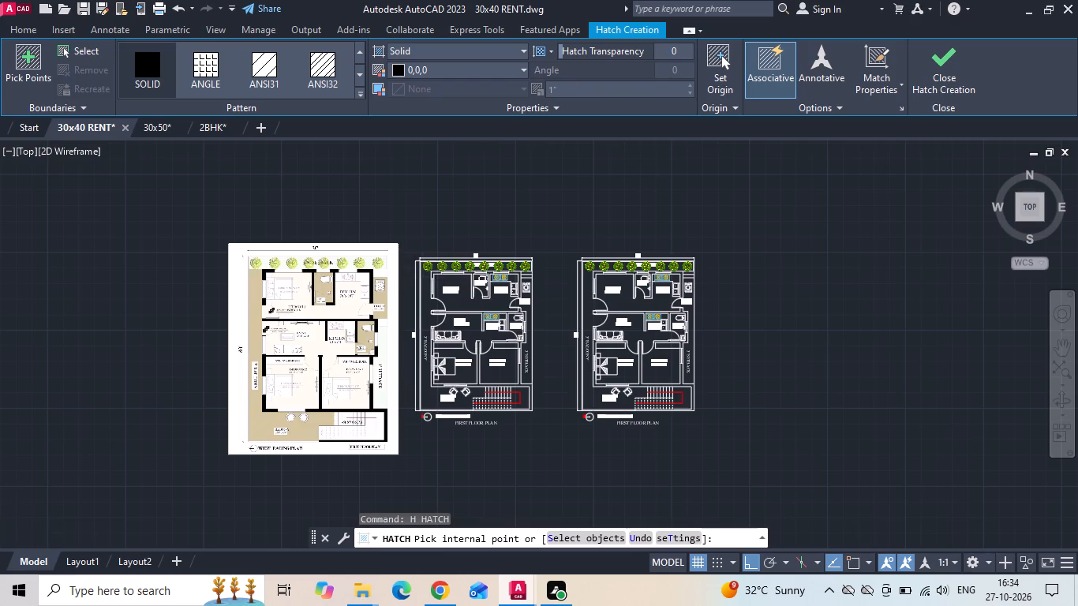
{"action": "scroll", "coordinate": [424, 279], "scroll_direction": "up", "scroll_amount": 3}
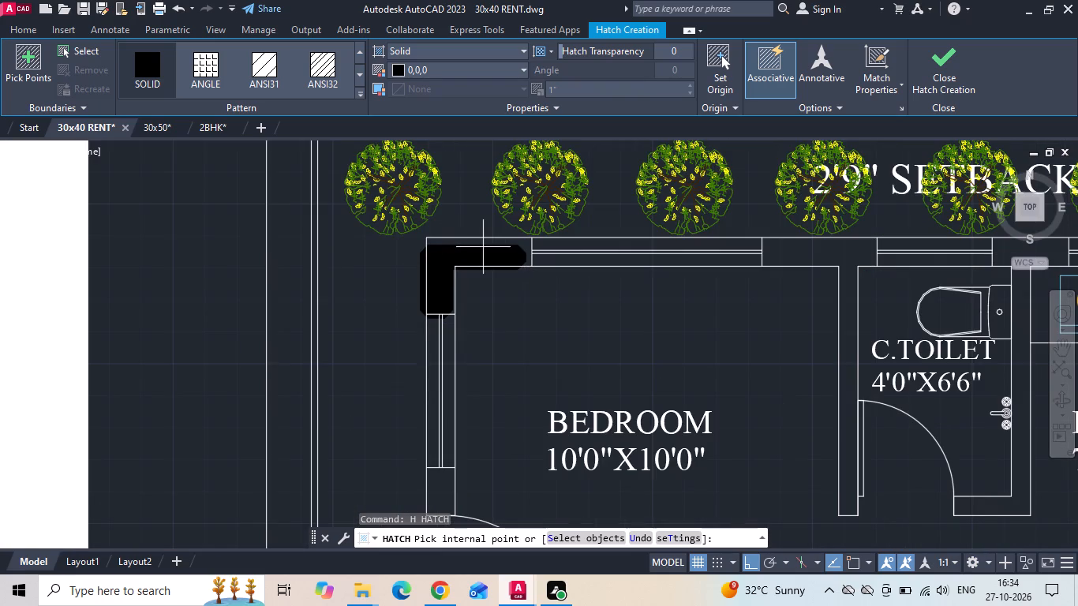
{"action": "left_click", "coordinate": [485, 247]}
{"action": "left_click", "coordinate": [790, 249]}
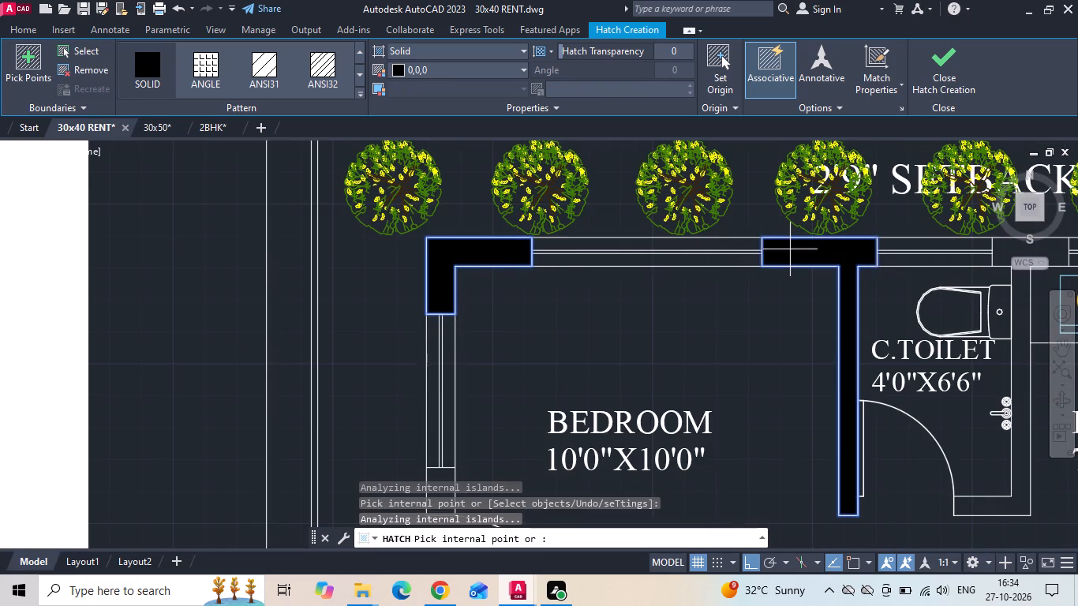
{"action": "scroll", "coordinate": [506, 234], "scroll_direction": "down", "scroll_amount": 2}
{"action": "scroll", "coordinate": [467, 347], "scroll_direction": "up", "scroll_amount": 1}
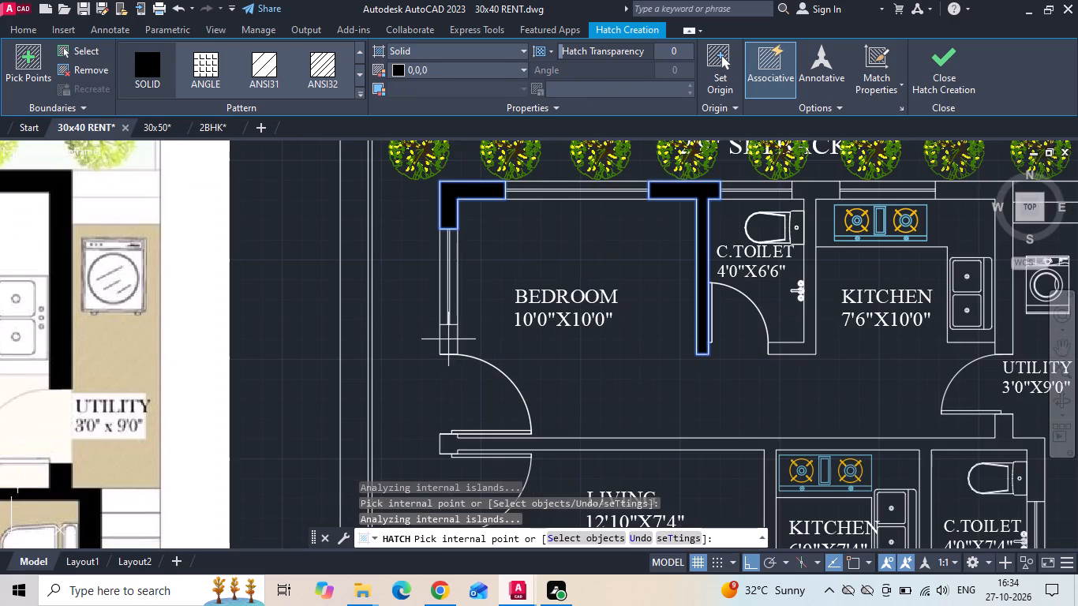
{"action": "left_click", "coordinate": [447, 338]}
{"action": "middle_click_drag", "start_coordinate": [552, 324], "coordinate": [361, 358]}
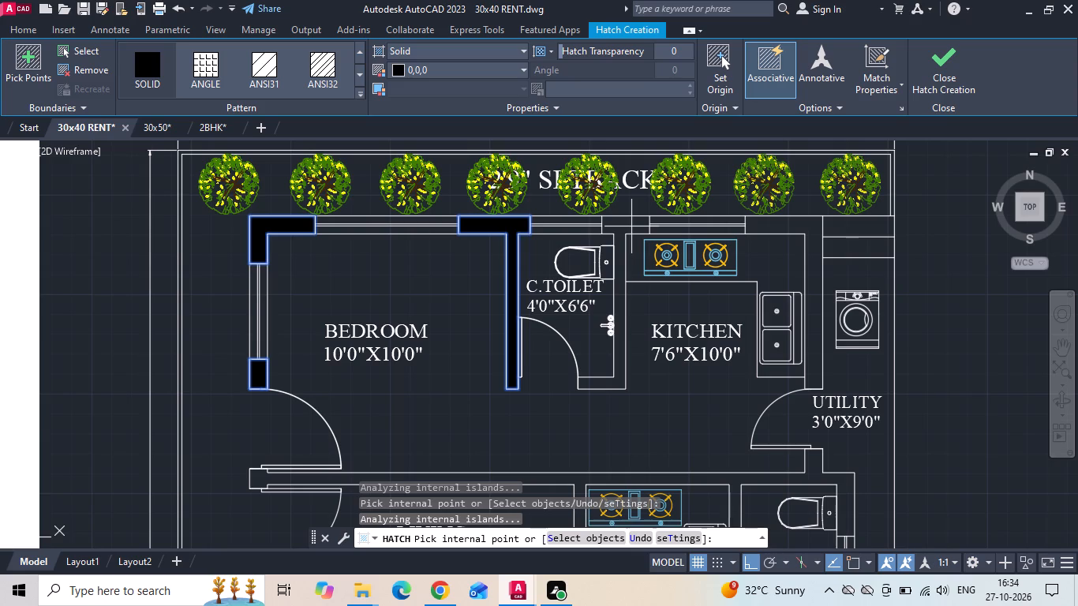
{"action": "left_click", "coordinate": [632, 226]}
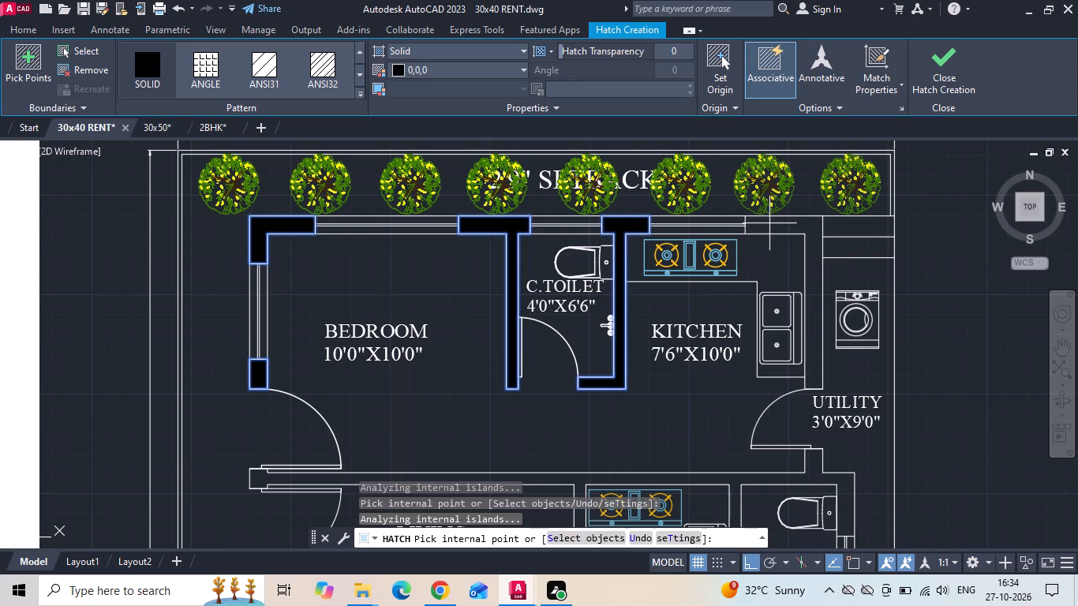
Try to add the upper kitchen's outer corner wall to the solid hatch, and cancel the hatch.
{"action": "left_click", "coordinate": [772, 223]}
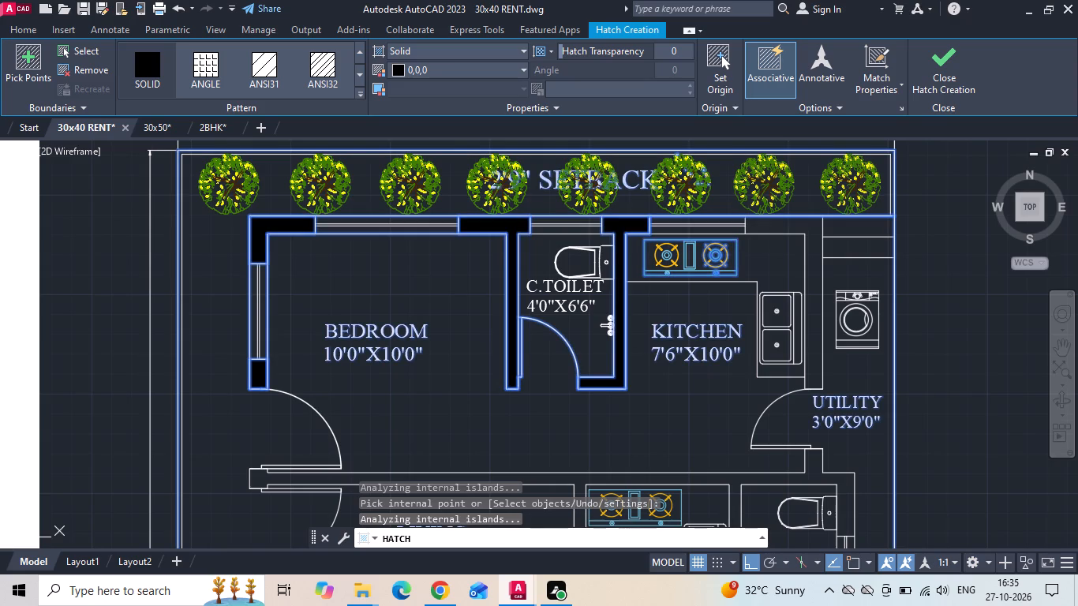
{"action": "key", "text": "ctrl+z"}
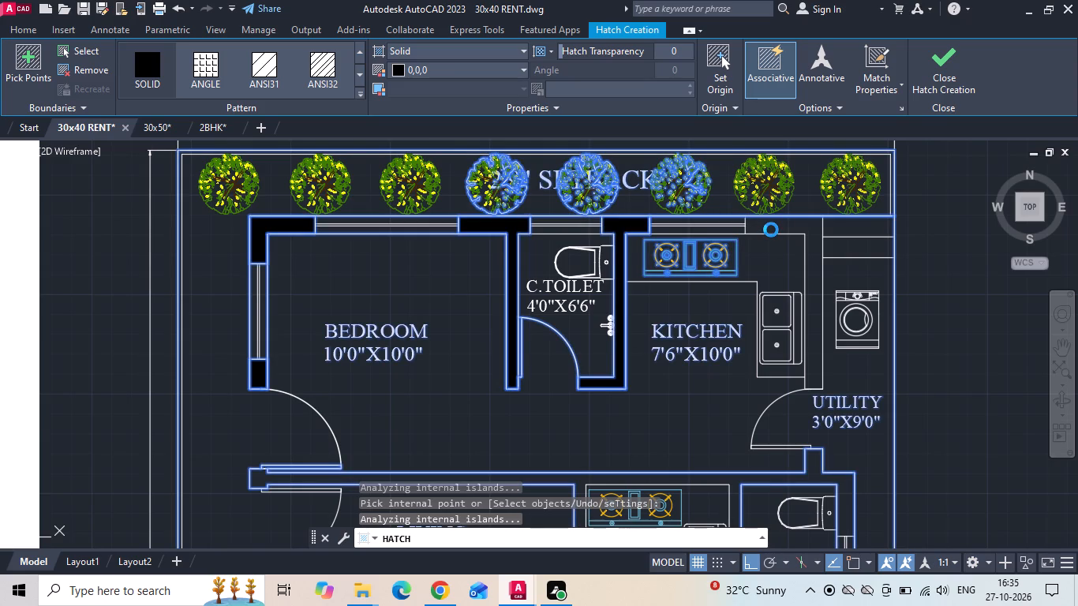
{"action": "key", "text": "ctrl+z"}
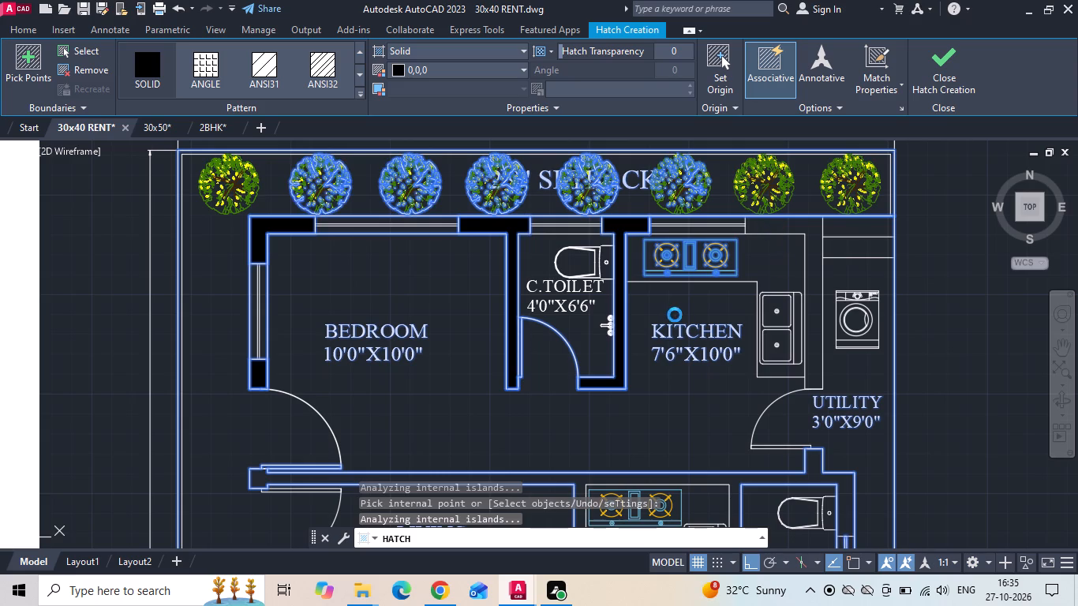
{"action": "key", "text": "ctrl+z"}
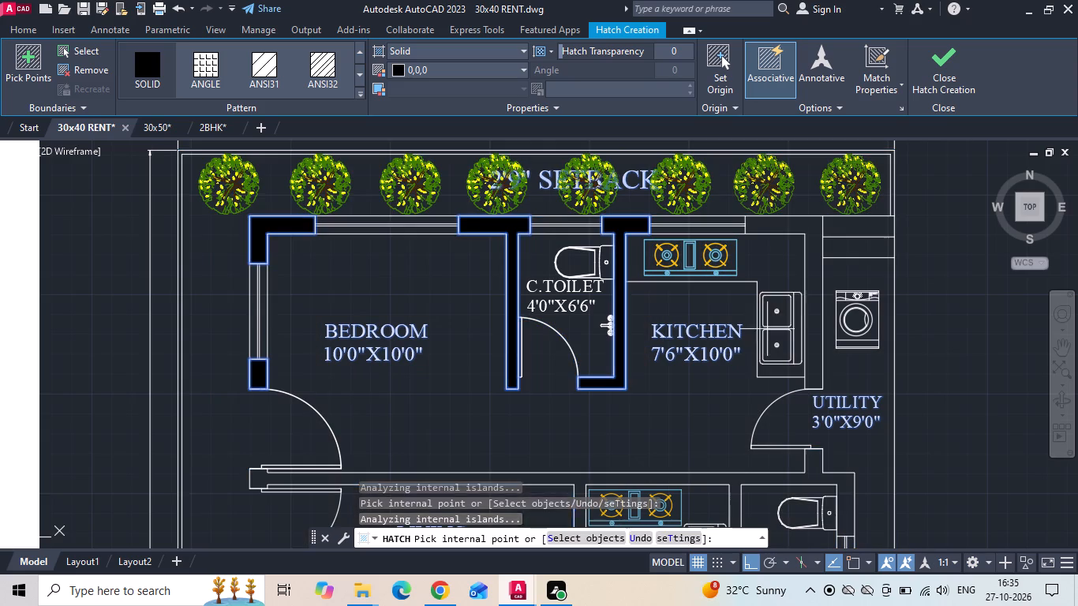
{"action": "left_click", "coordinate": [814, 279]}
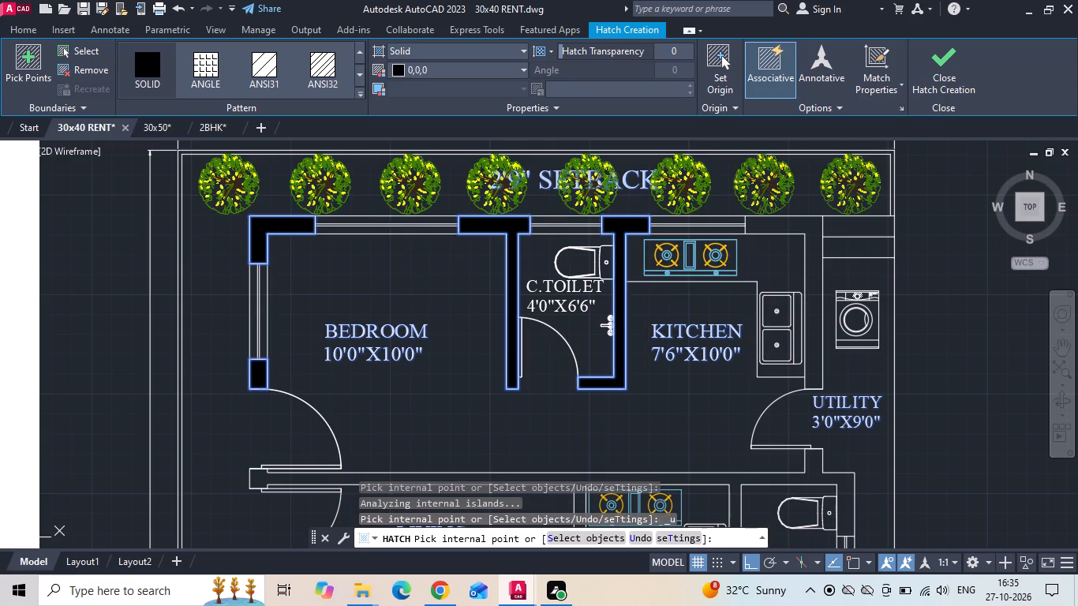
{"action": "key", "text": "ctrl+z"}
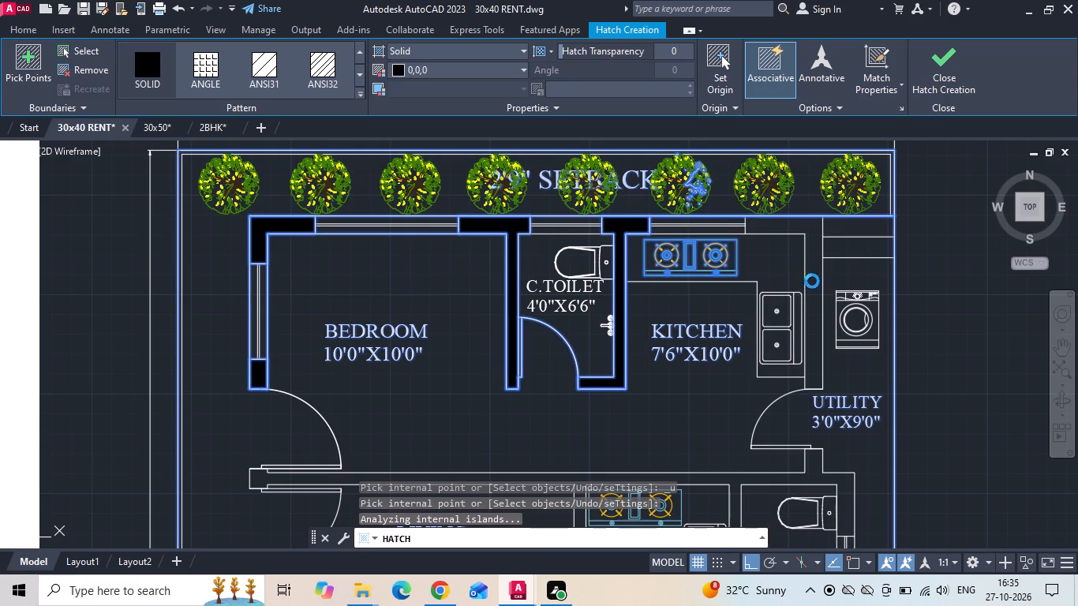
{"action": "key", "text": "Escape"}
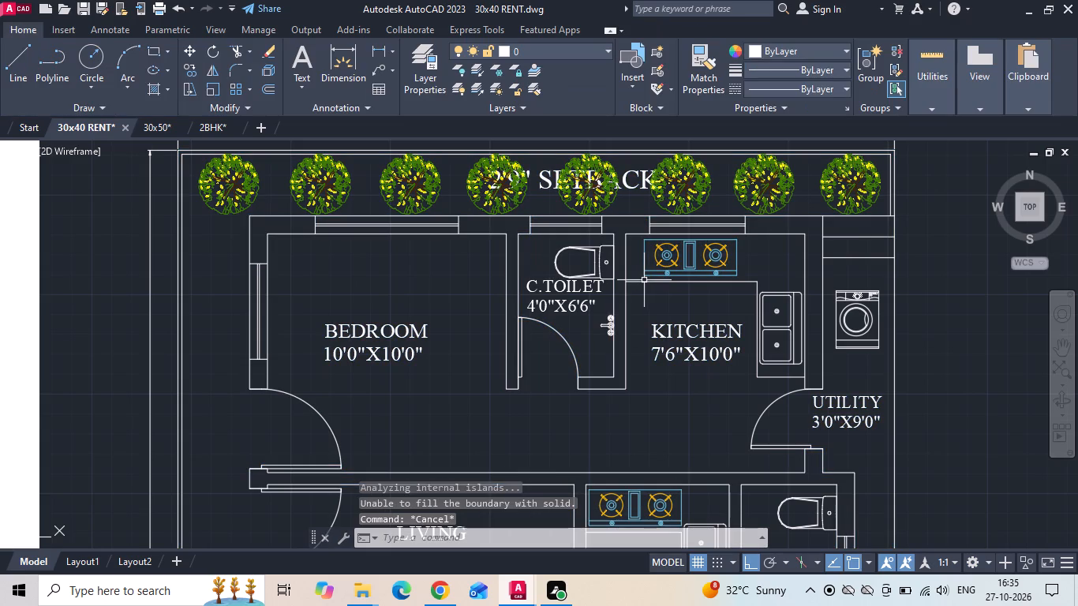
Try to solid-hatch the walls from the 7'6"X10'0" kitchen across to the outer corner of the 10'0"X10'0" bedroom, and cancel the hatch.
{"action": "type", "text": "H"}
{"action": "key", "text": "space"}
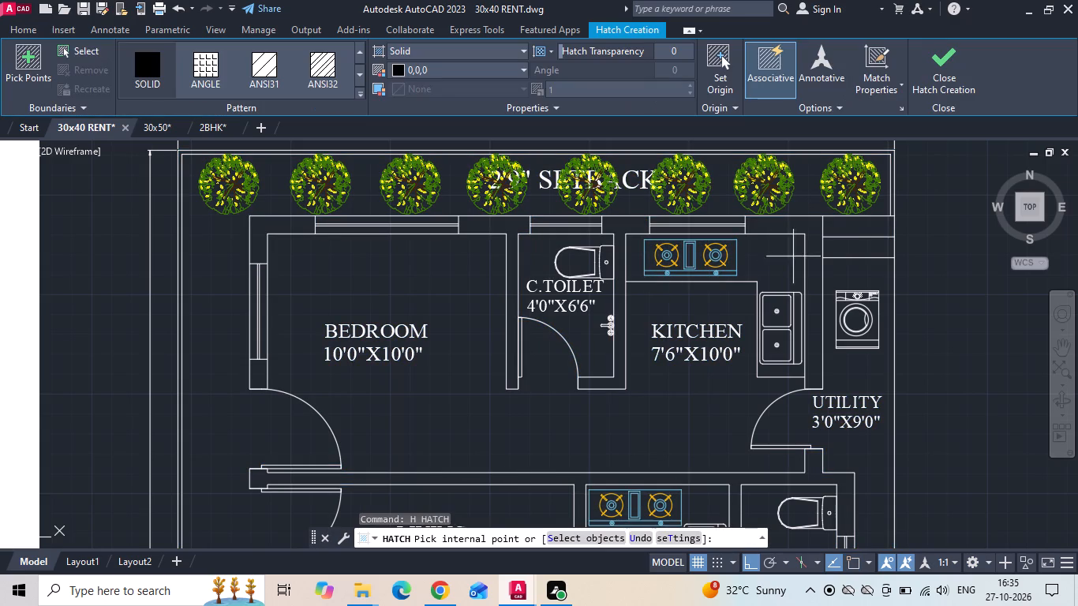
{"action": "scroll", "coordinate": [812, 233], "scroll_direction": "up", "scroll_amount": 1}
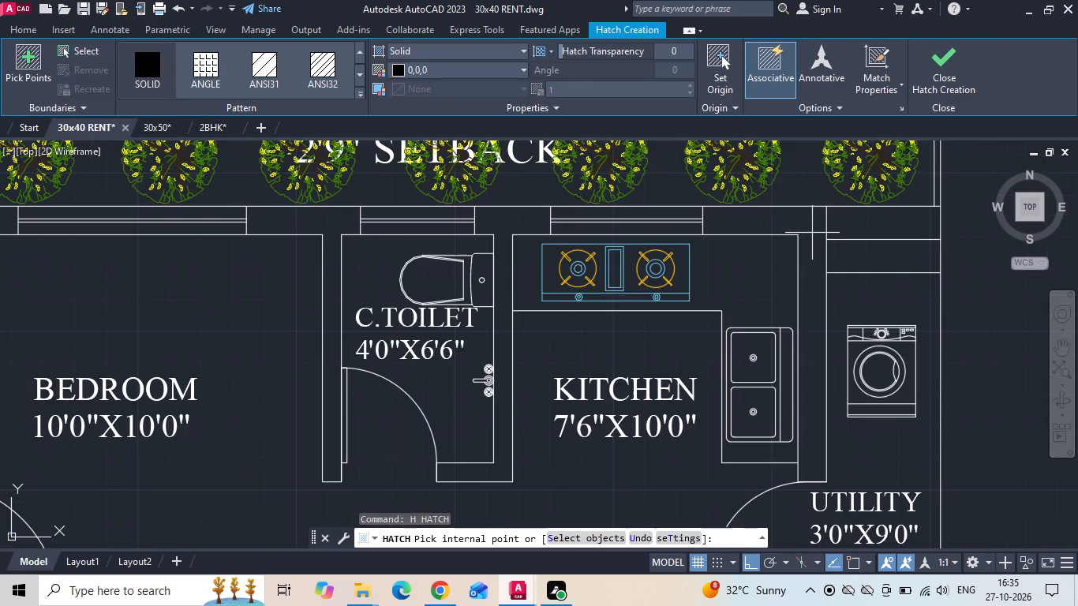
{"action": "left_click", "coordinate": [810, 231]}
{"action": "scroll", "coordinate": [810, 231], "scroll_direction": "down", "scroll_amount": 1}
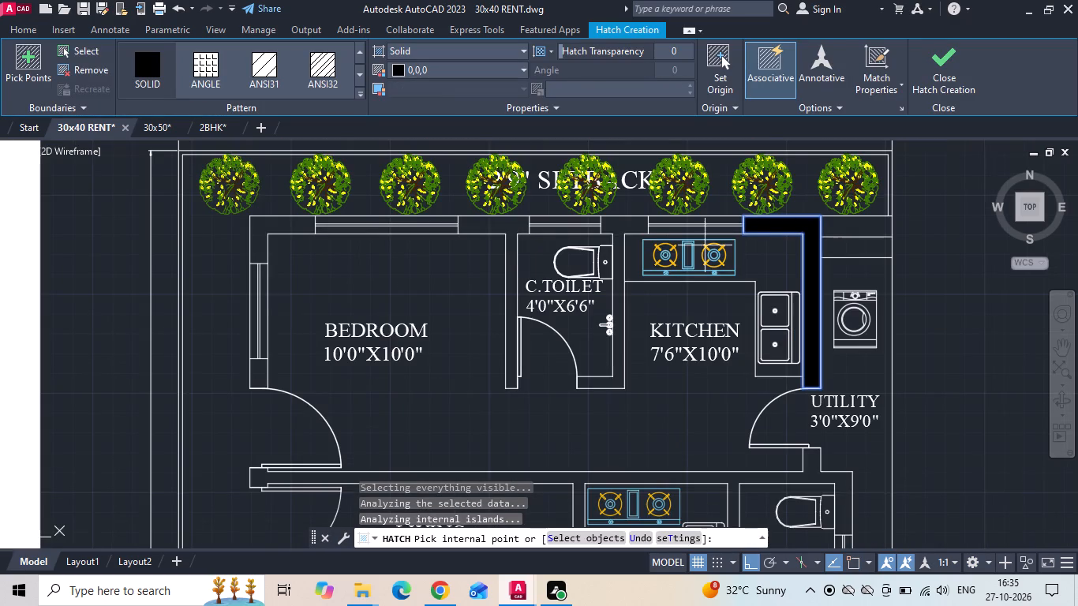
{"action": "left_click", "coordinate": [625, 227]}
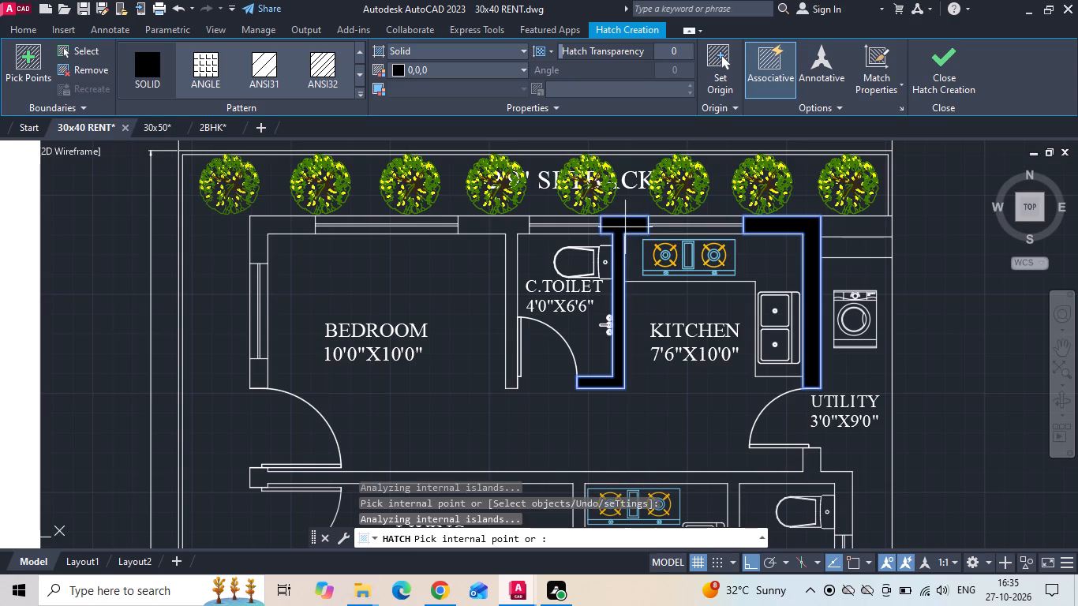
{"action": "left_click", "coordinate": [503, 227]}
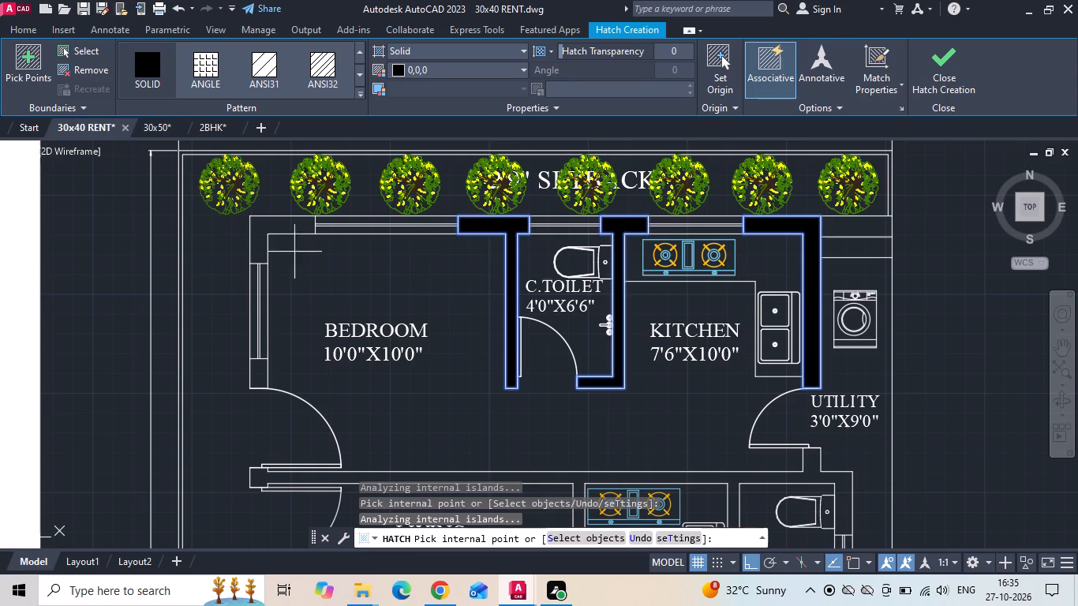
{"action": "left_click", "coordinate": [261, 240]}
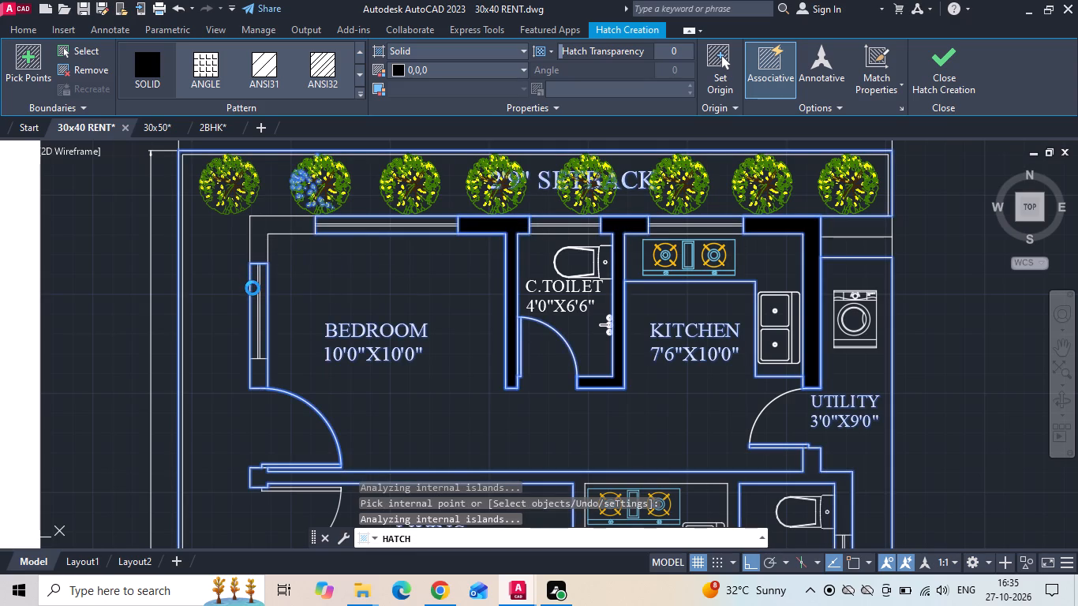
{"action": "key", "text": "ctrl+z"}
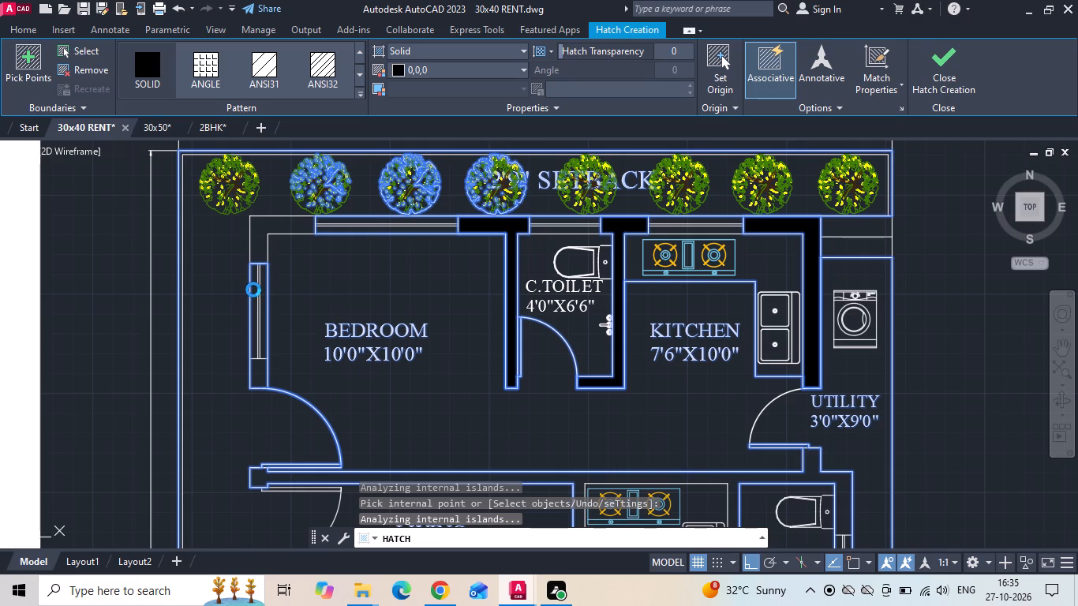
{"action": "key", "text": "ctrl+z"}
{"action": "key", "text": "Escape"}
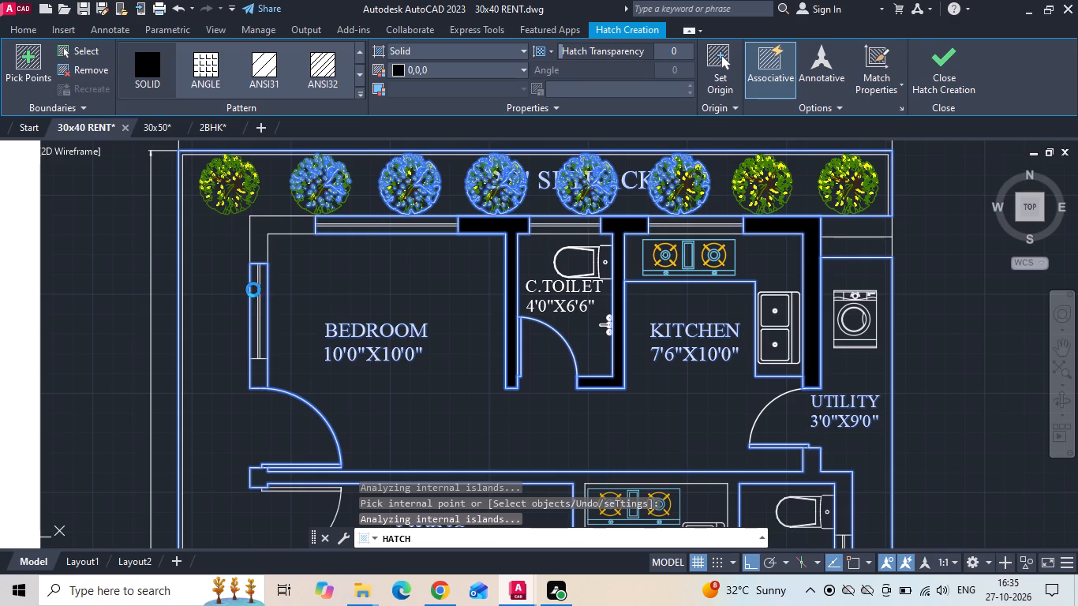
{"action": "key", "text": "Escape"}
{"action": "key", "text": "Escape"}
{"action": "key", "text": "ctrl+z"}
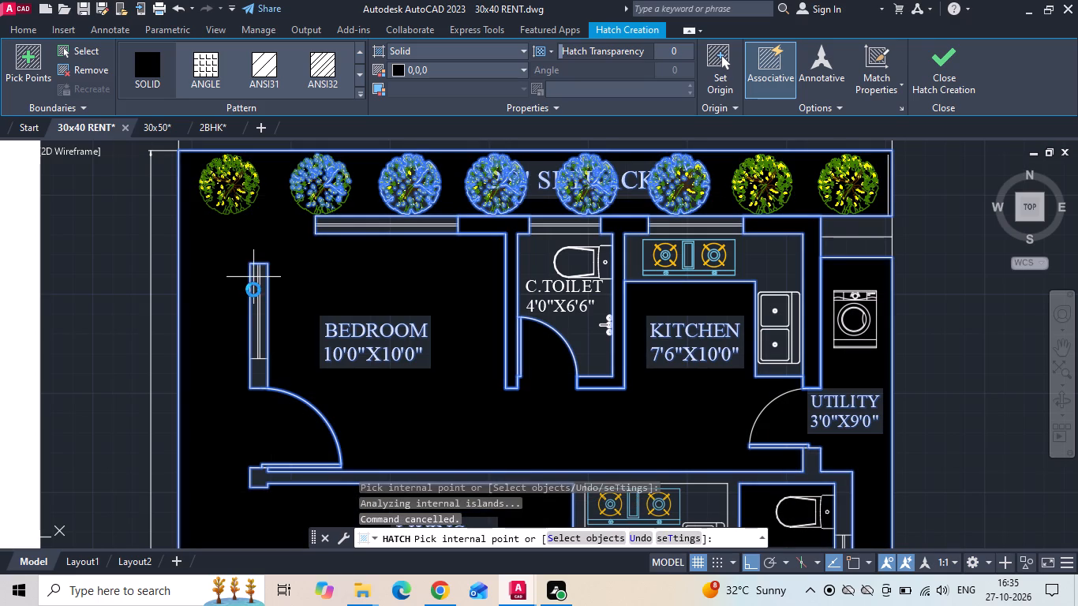
Fill the walls around the 10'0"X10'0" bedroom, 4'0"X6'6" C.TOILET and 7'6"X10'0" kitchen of the original plan with solid black hatch.
{"action": "type", "text": "H"}
{"action": "key", "text": "space"}
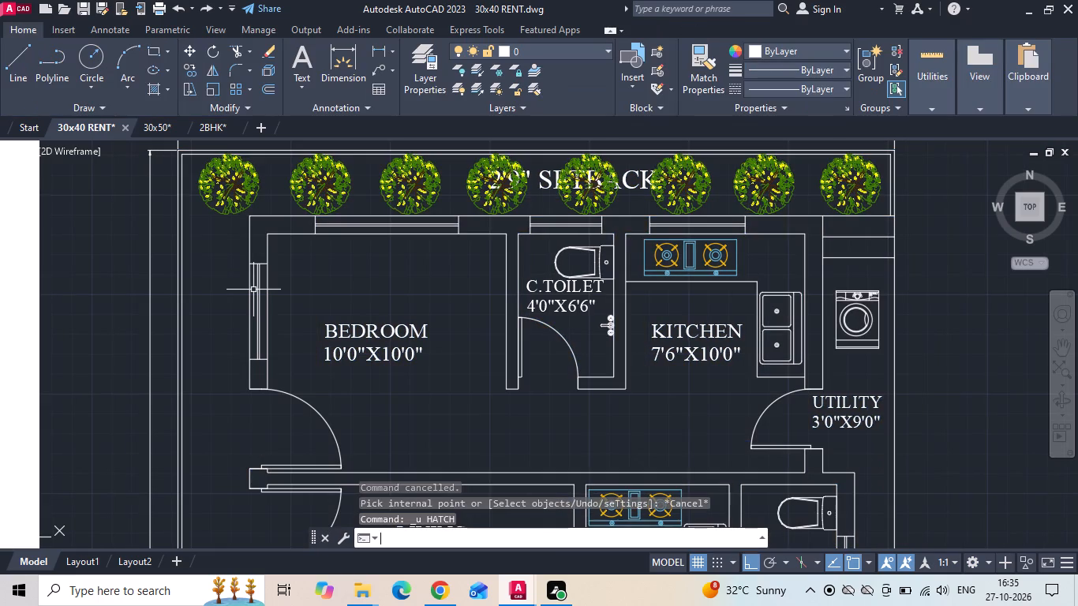
{"action": "left_click", "coordinate": [262, 229]}
{"action": "left_click", "coordinate": [258, 372]}
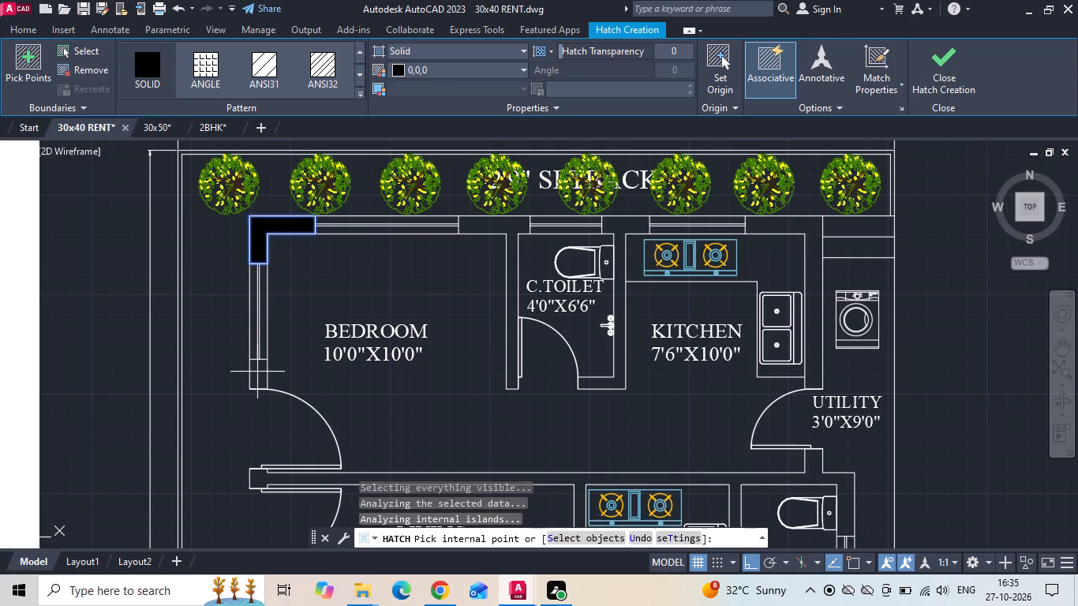
{"action": "left_click", "coordinate": [499, 226]}
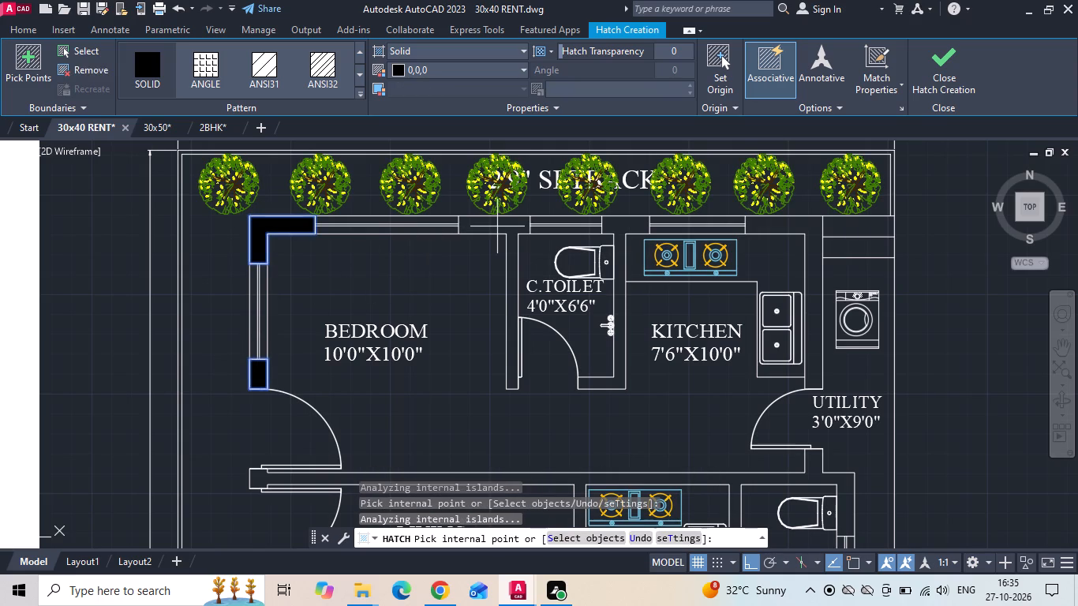
{"action": "left_click", "coordinate": [635, 225]}
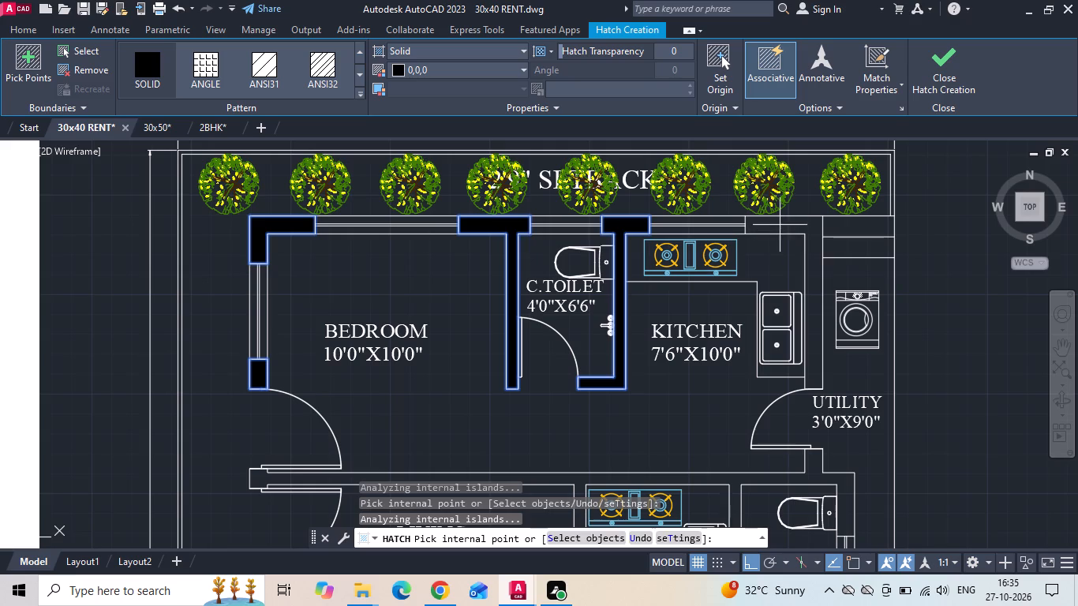
{"action": "left_click", "coordinate": [780, 225]}
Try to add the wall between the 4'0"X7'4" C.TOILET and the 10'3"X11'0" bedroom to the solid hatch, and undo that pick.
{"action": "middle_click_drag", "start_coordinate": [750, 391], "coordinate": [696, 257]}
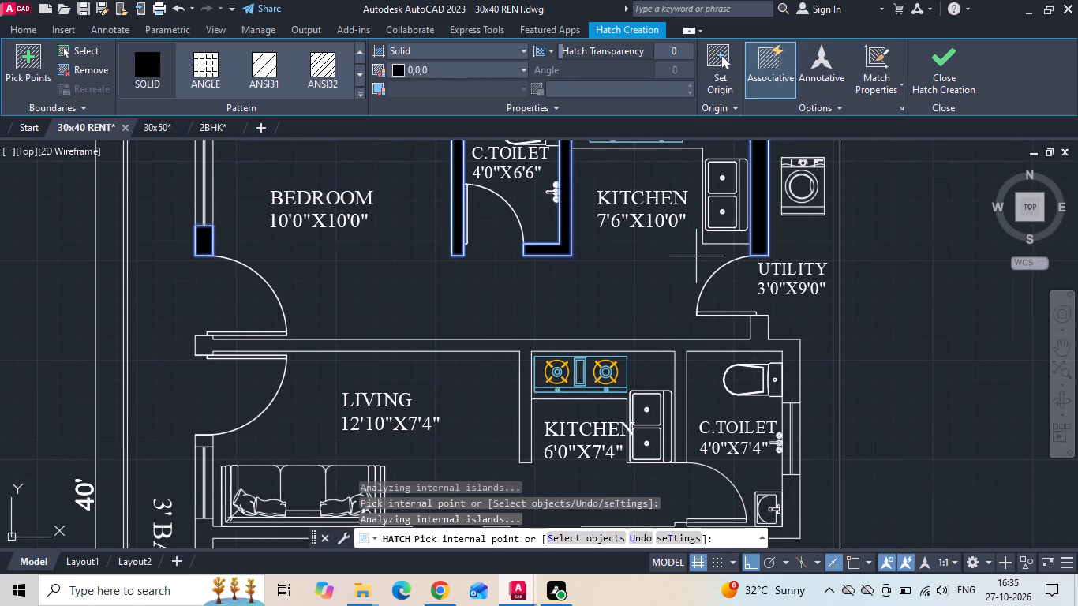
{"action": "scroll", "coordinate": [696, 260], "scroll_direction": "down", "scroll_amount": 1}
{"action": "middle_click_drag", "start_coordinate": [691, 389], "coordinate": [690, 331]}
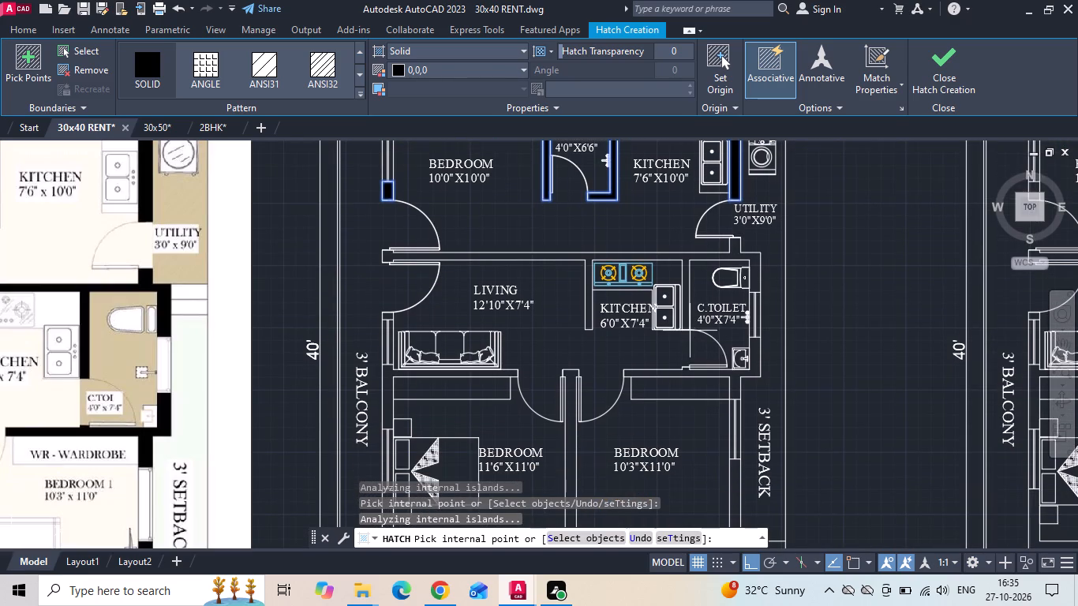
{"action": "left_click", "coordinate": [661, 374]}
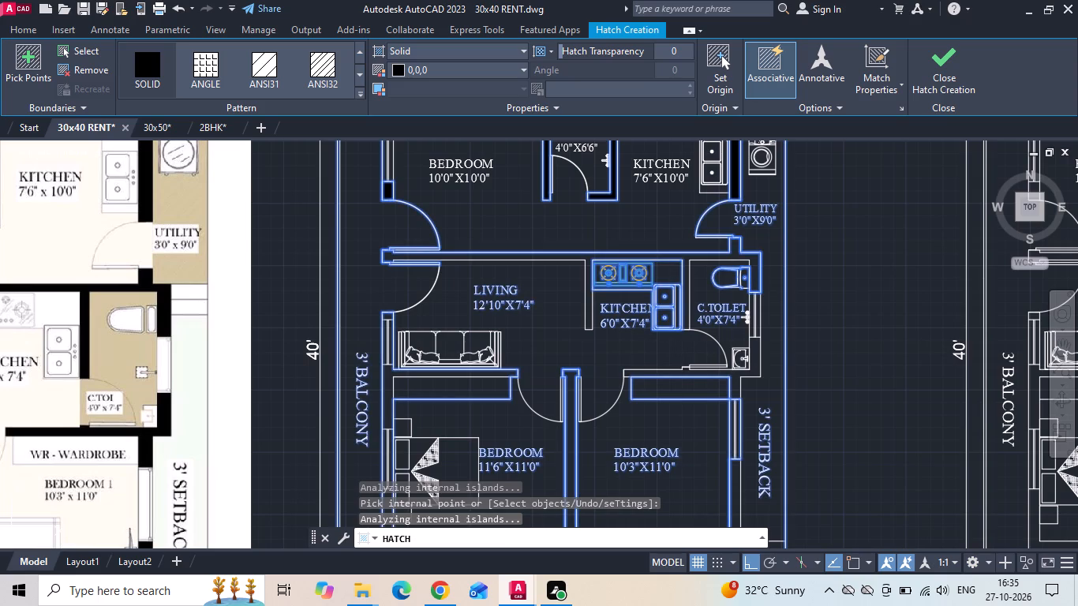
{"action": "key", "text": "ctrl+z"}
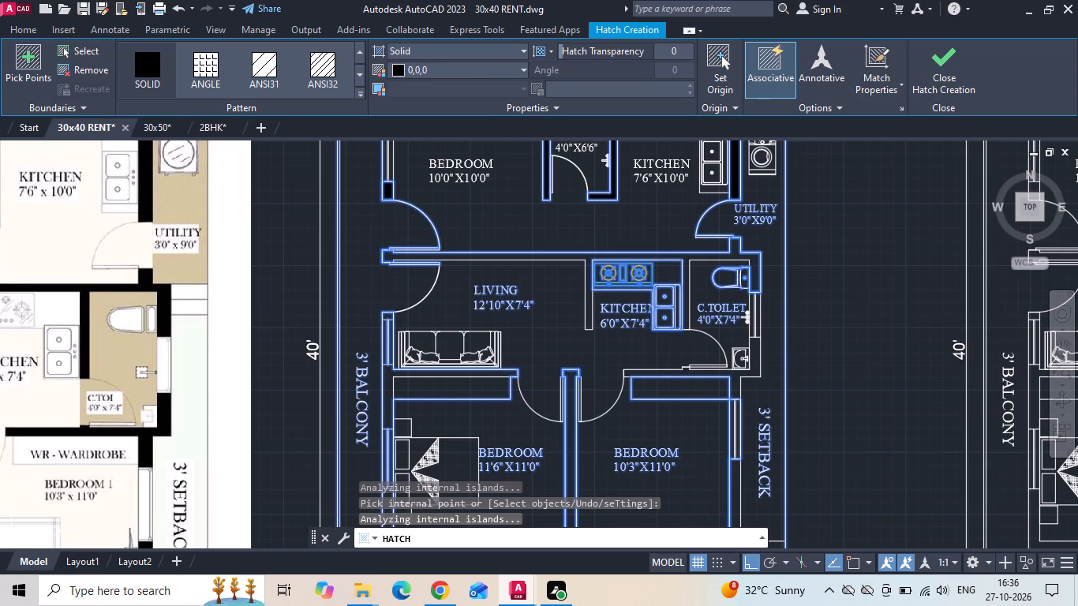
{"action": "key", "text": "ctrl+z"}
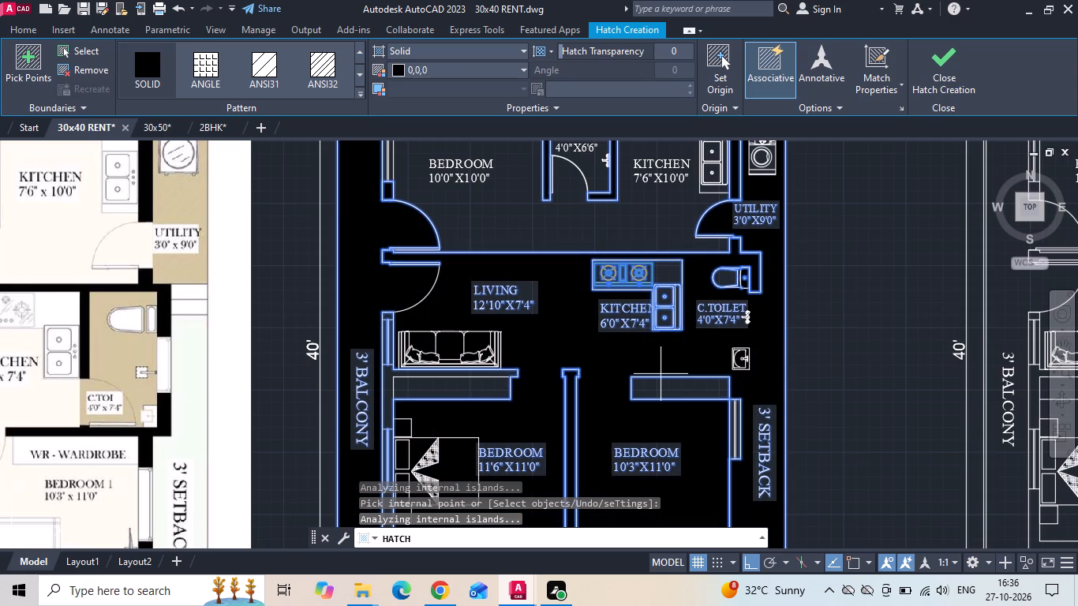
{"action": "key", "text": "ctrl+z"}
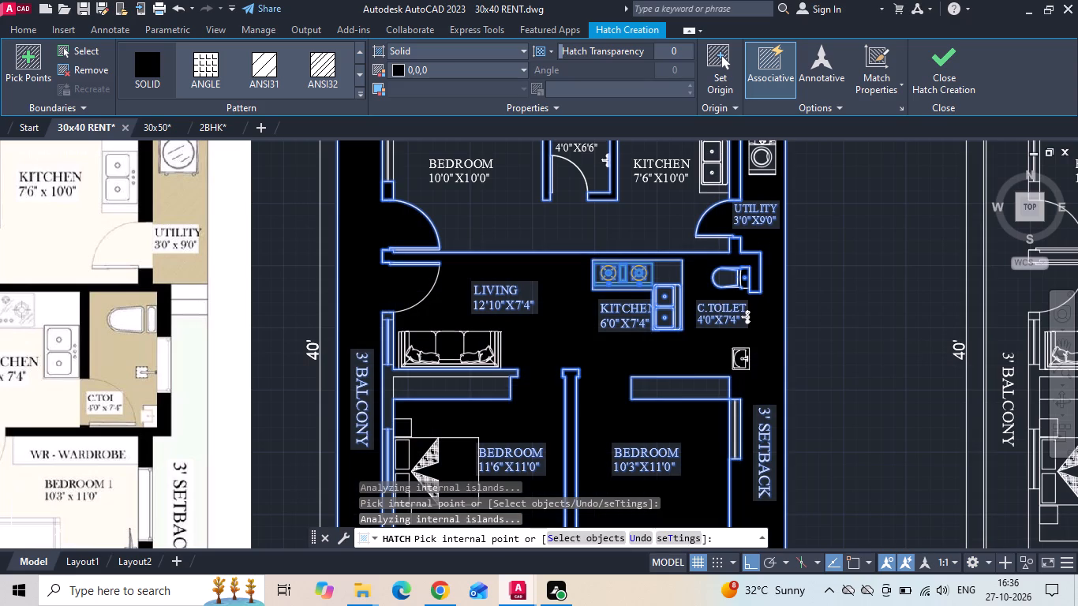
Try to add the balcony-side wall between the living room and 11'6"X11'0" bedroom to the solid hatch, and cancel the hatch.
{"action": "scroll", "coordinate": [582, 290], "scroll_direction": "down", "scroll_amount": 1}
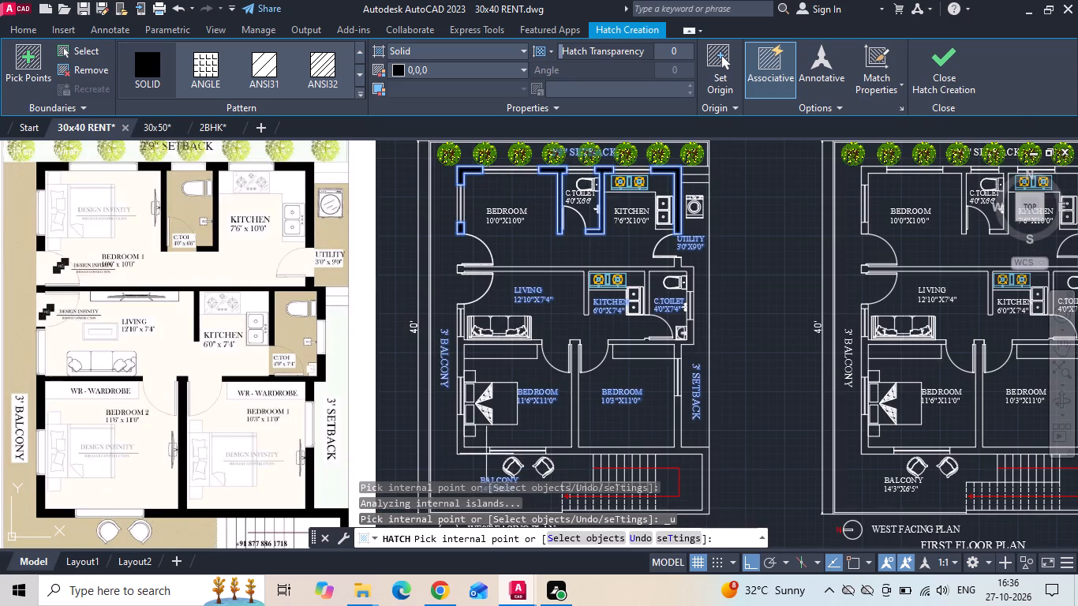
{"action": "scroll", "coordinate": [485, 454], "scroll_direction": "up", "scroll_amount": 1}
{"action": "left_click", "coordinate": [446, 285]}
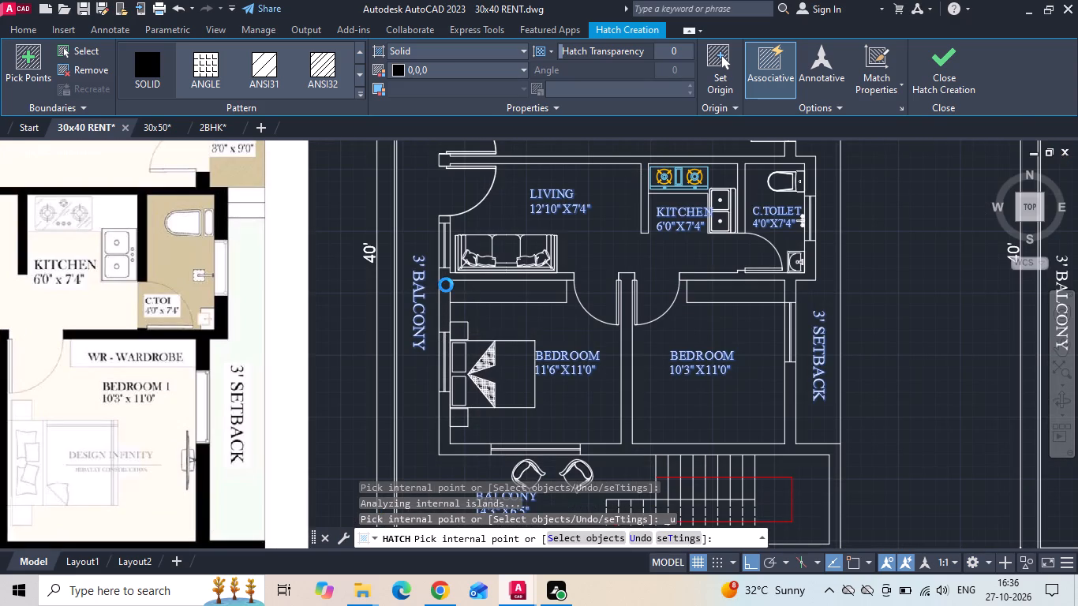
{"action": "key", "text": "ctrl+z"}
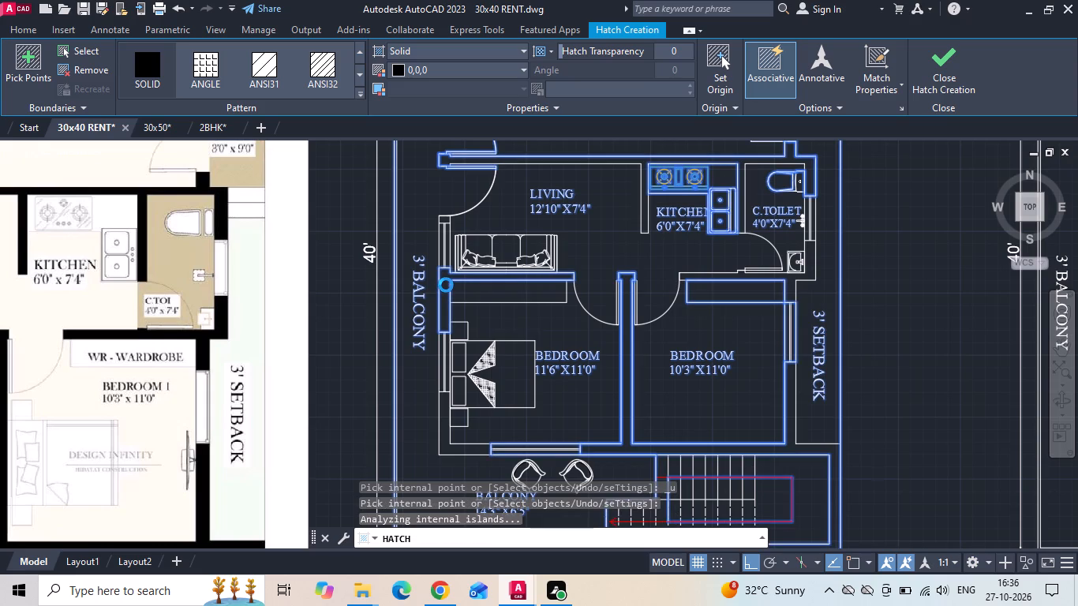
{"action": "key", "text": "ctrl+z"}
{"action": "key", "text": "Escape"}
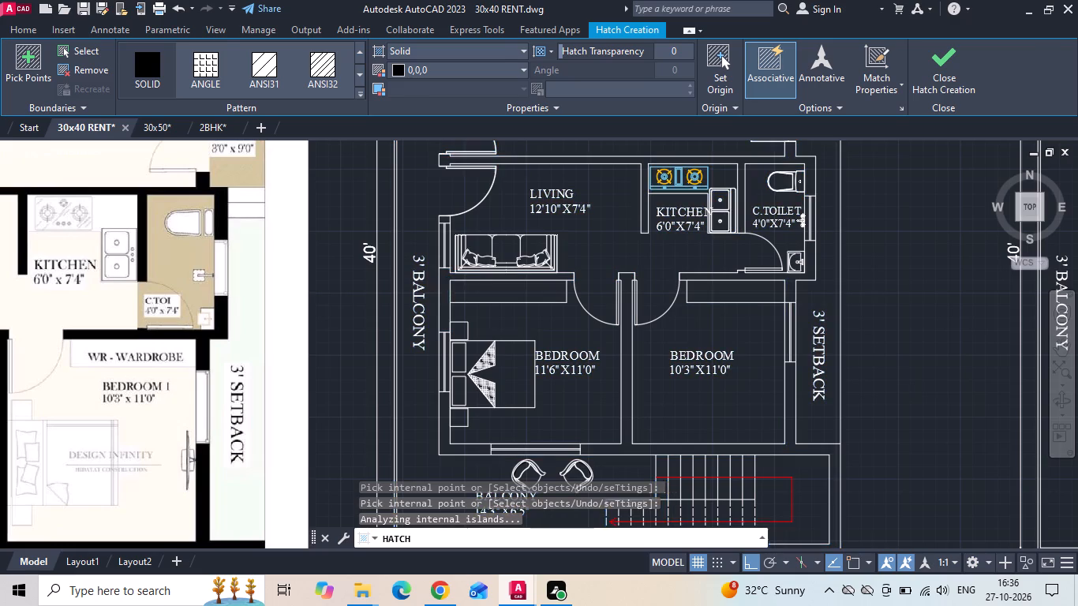
Solid-hatch in black the original plan's walls around the 11'6"X11'0" and 10'3"X11'0" bedrooms, including the 4'0"X7'4" C.TOILET's lower wall.
{"action": "type", "text": "H"}
{"action": "key", "text": "space"}
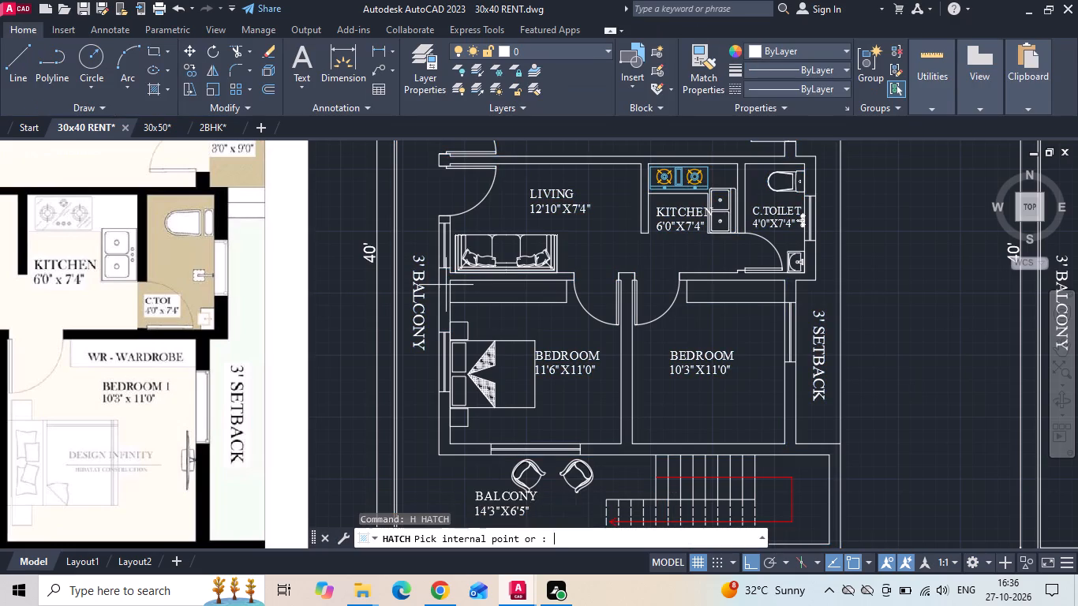
{"action": "scroll", "coordinate": [470, 395], "scroll_direction": "down", "scroll_amount": 1}
{"action": "scroll", "coordinate": [459, 357], "scroll_direction": "up", "scroll_amount": 2}
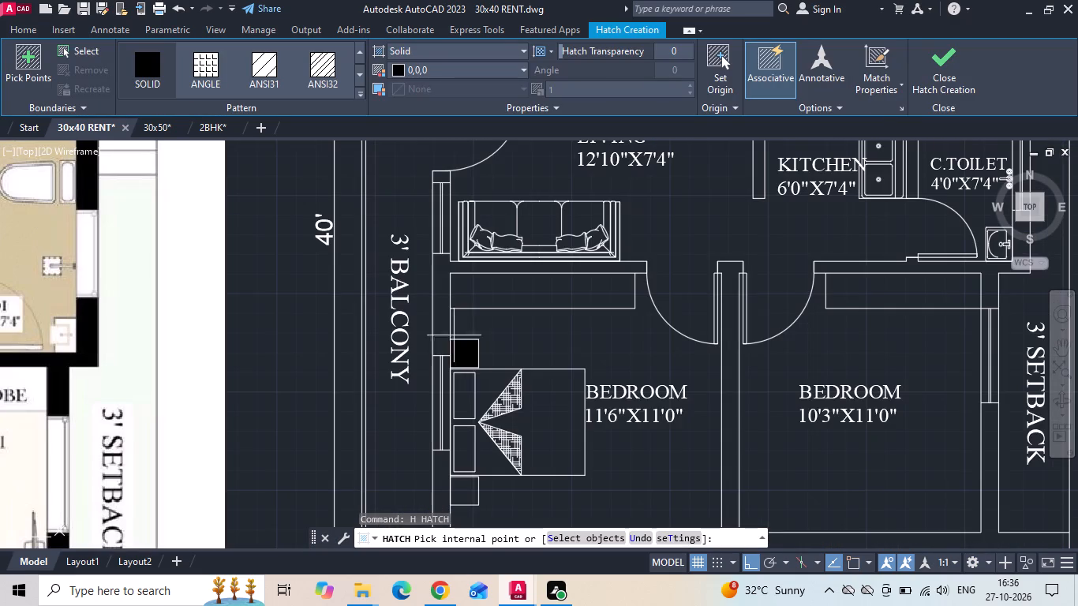
{"action": "scroll", "coordinate": [441, 282], "scroll_direction": "down", "scroll_amount": 1}
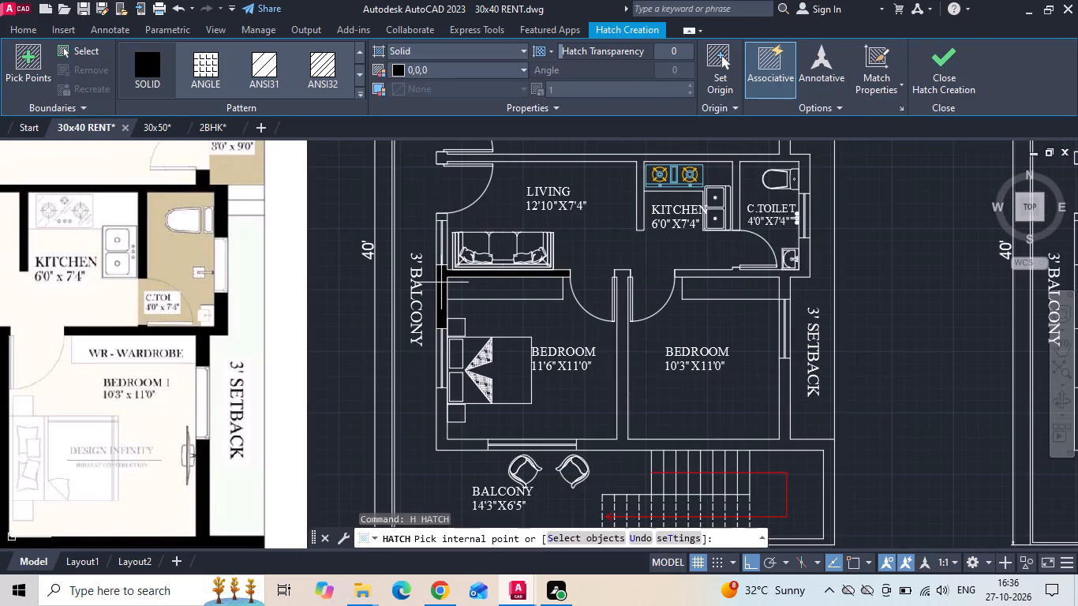
{"action": "left_click", "coordinate": [441, 282]}
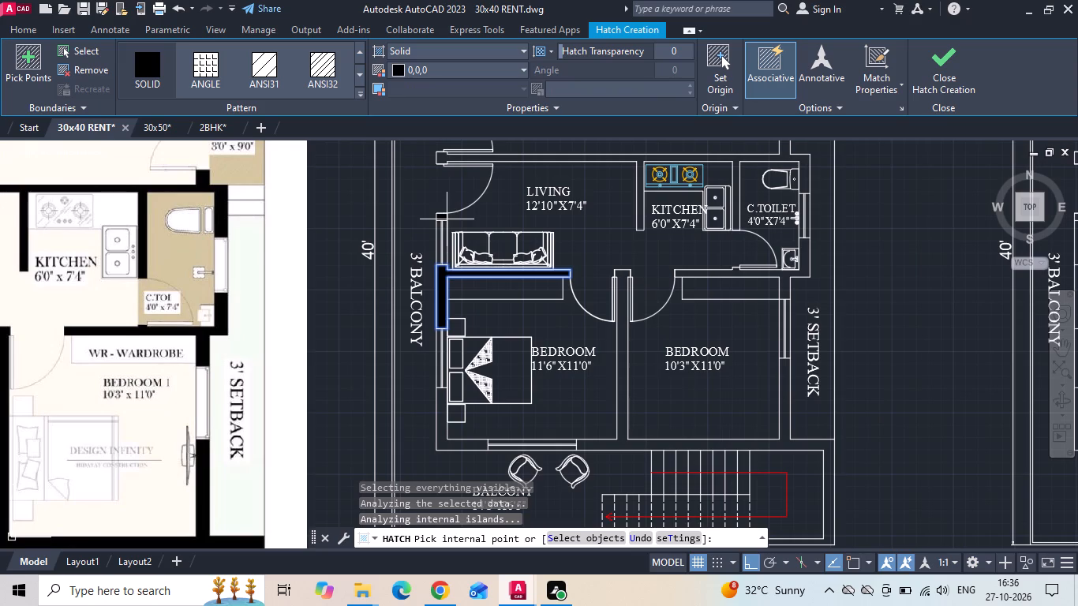
{"action": "left_click", "coordinate": [444, 218]}
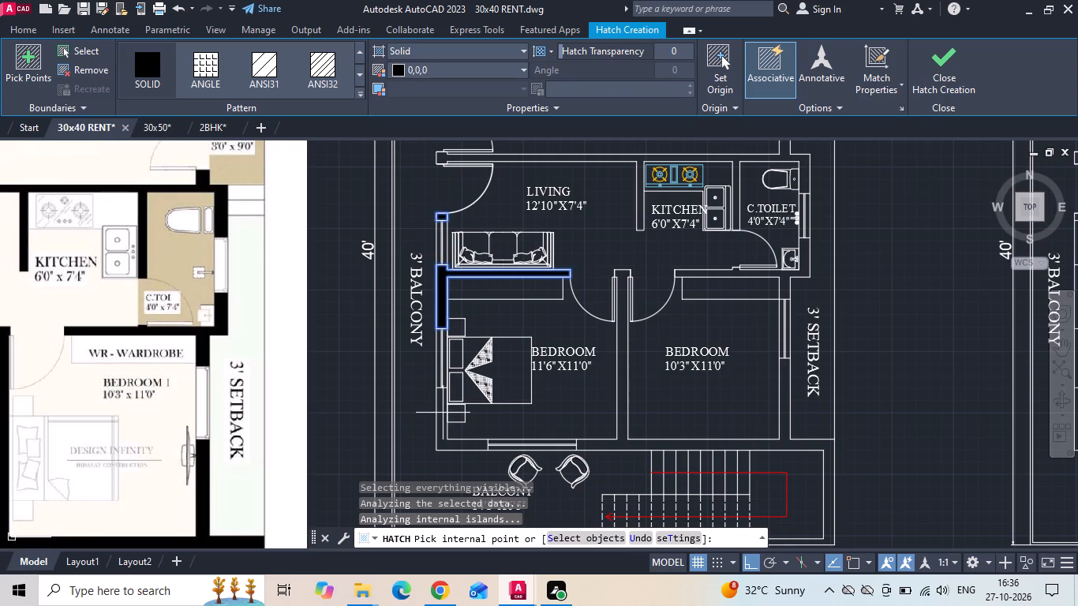
{"action": "left_click", "coordinate": [443, 413]}
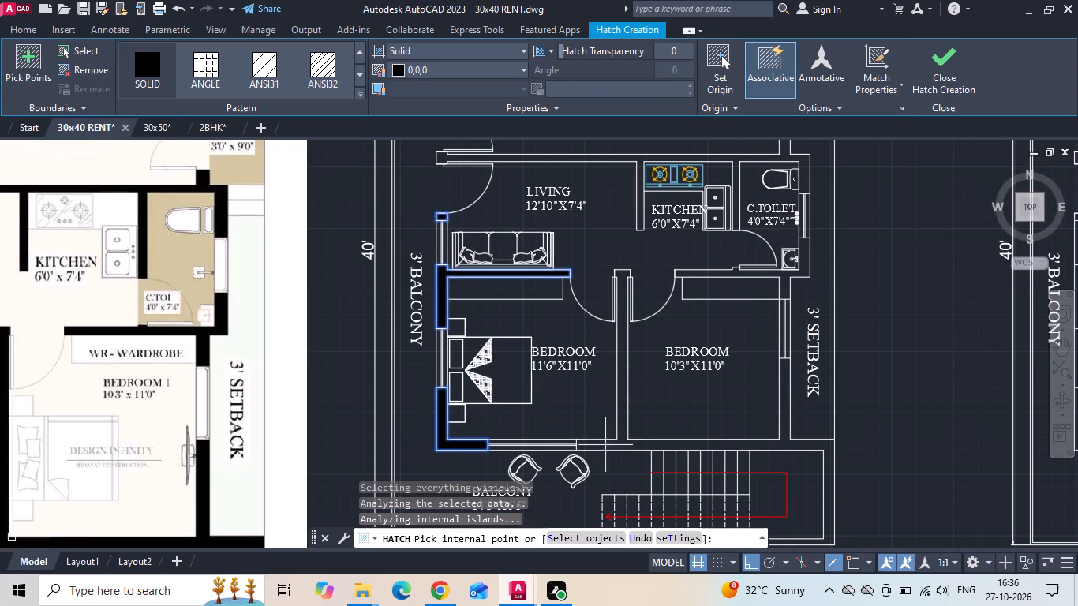
{"action": "middle_click_drag", "start_coordinate": [613, 447], "coordinate": [612, 435]}
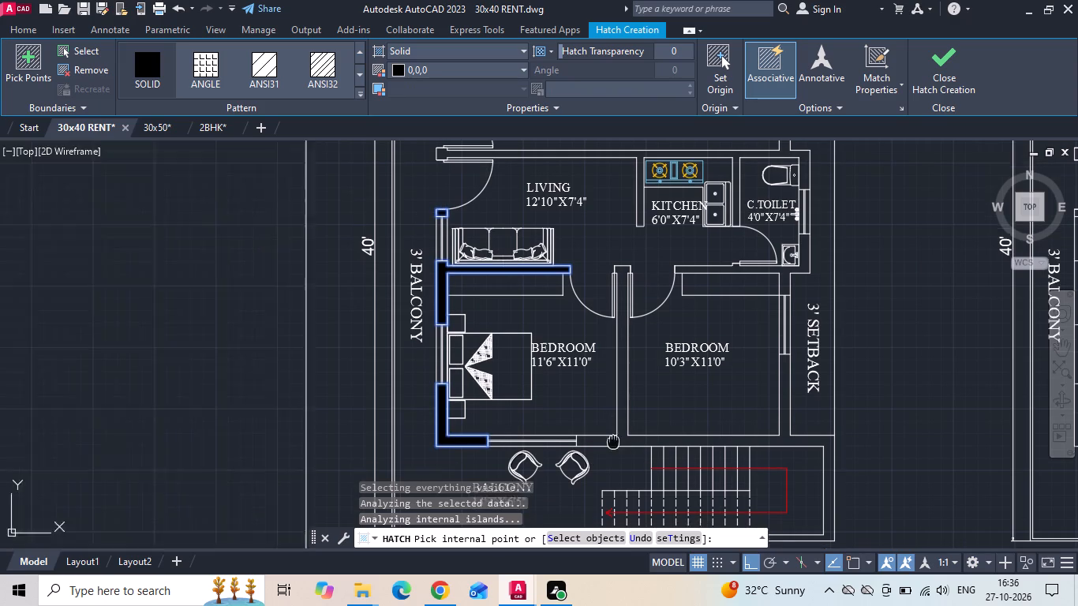
{"action": "middle_click_drag", "start_coordinate": [612, 435], "coordinate": [612, 397]}
{"action": "left_click", "coordinate": [612, 397]}
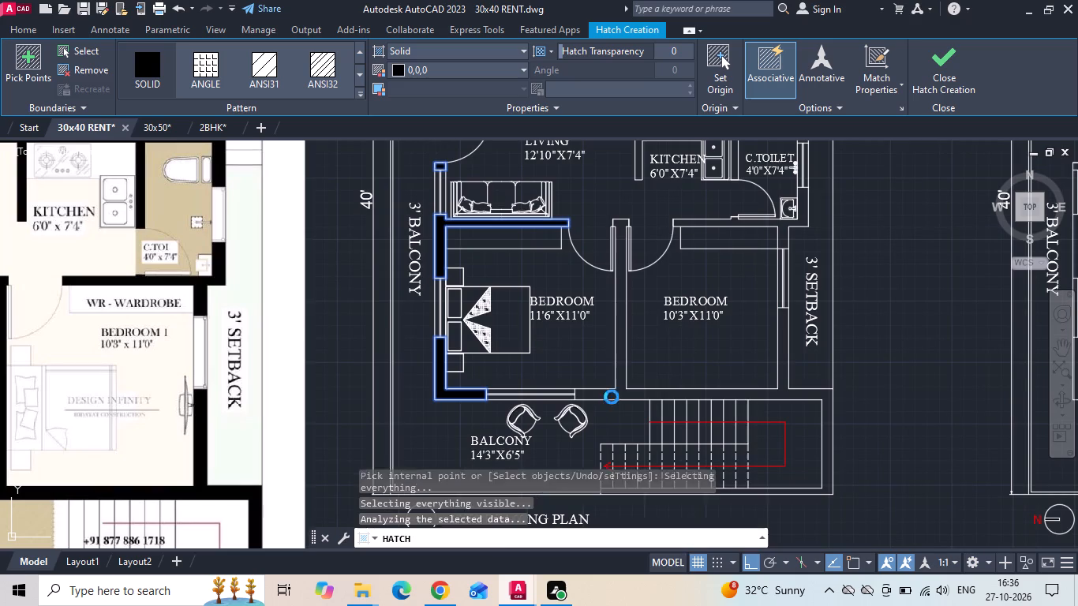
{"action": "middle_click_drag", "start_coordinate": [697, 316], "coordinate": [688, 492]}
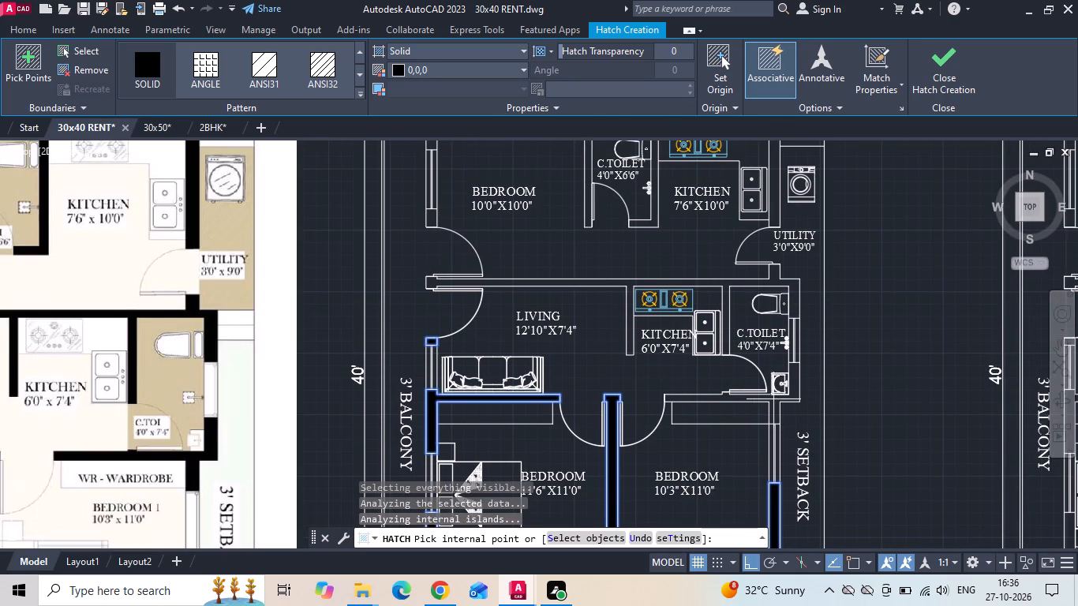
{"action": "left_click", "coordinate": [772, 400]}
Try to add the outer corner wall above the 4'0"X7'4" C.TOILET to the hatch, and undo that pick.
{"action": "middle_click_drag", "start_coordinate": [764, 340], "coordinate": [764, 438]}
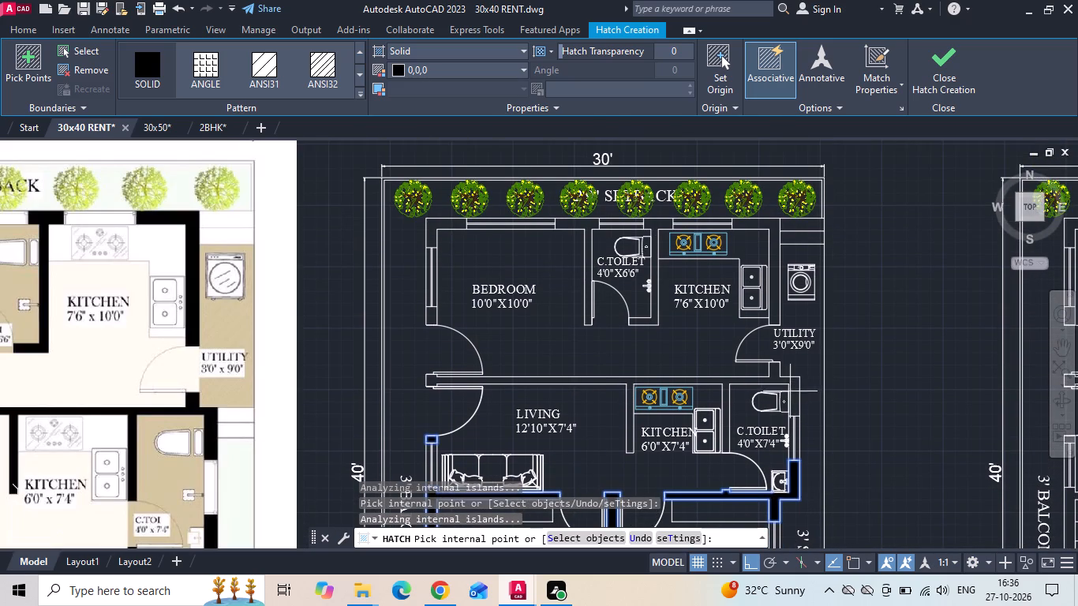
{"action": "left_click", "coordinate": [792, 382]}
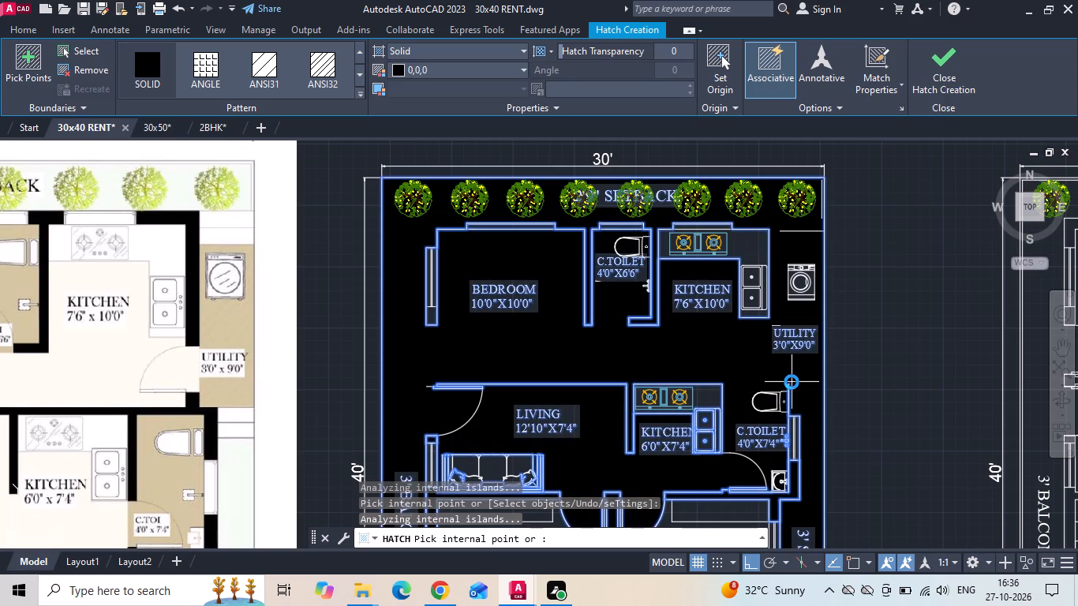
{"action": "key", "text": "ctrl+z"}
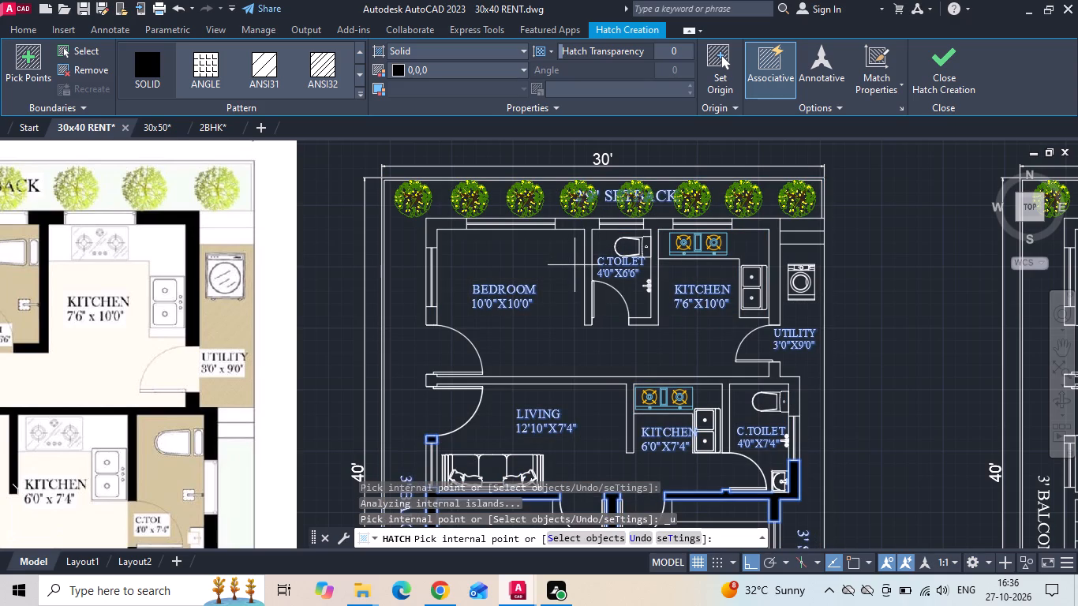
Finish that hatch and solid-fill the wall above the living room, 6'0"X7'4" kitchen walls, and upper bedroom, toilet and kitchen walls.
{"action": "key", "text": "space"}
{"action": "key", "text": "space"}
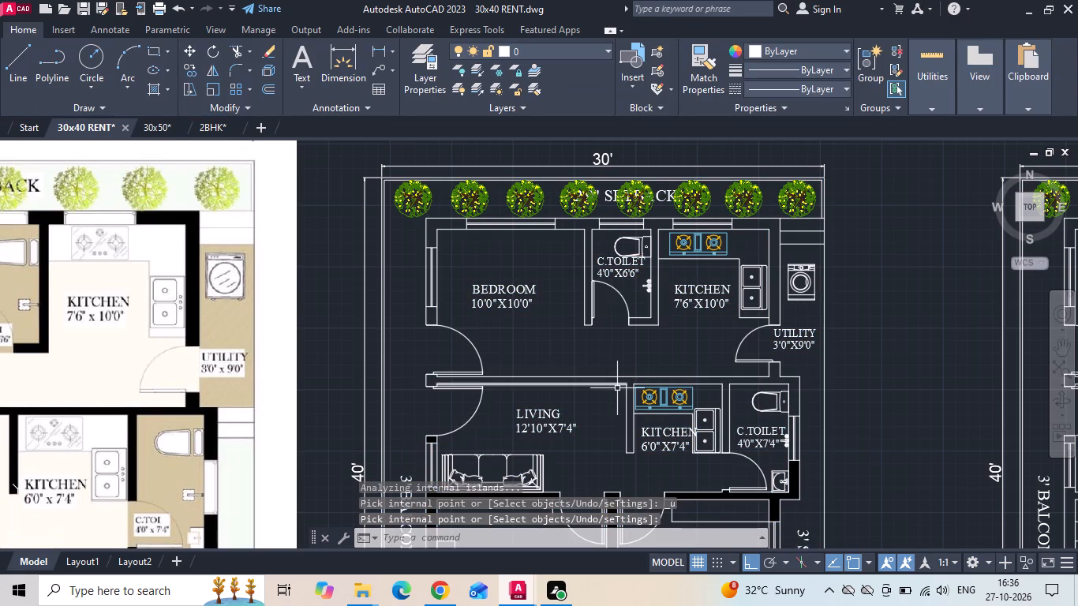
{"action": "left_click", "coordinate": [631, 380]}
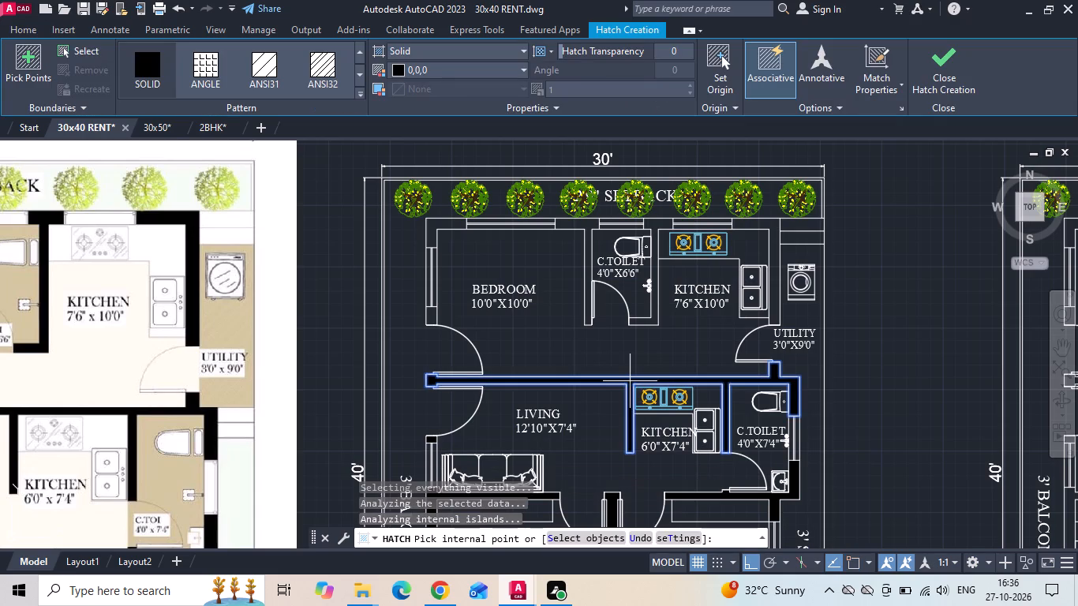
{"action": "left_click", "coordinate": [766, 223]}
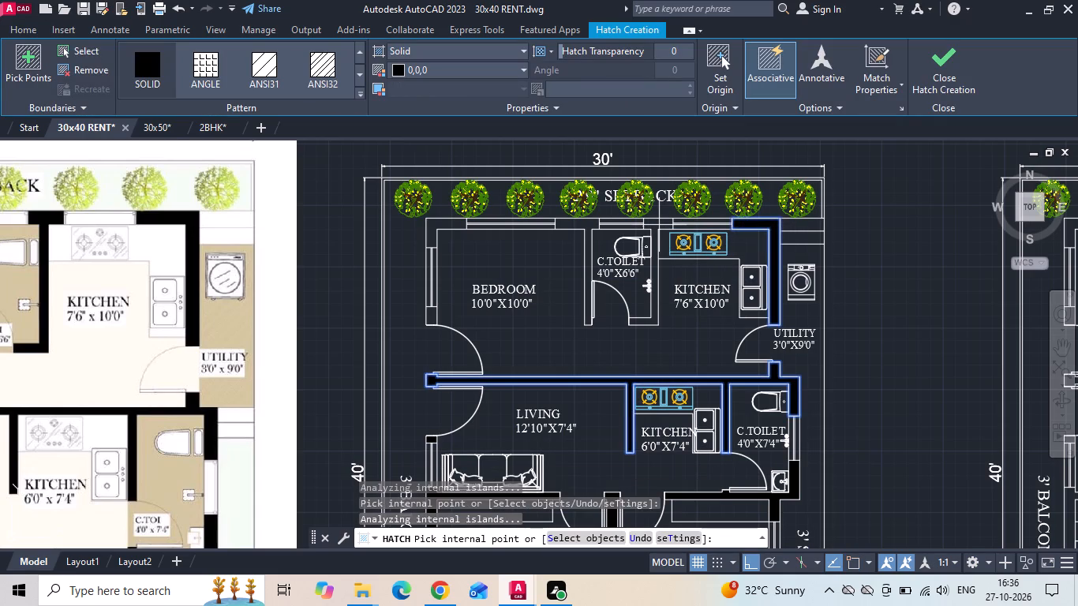
{"action": "left_click", "coordinate": [659, 225]}
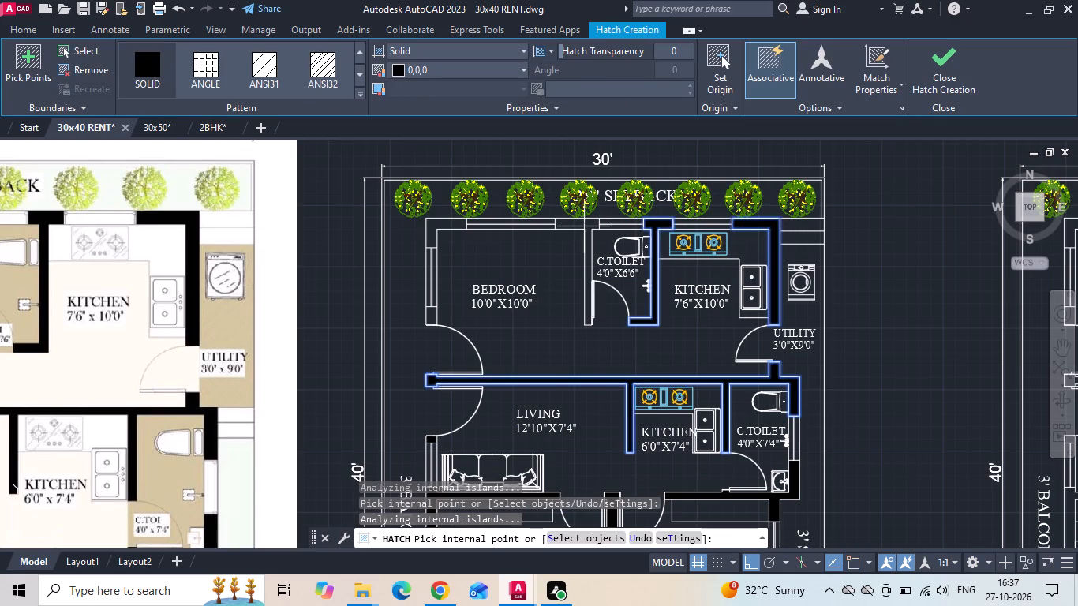
{"action": "left_click", "coordinate": [584, 226]}
{"action": "left_click", "coordinate": [432, 226]}
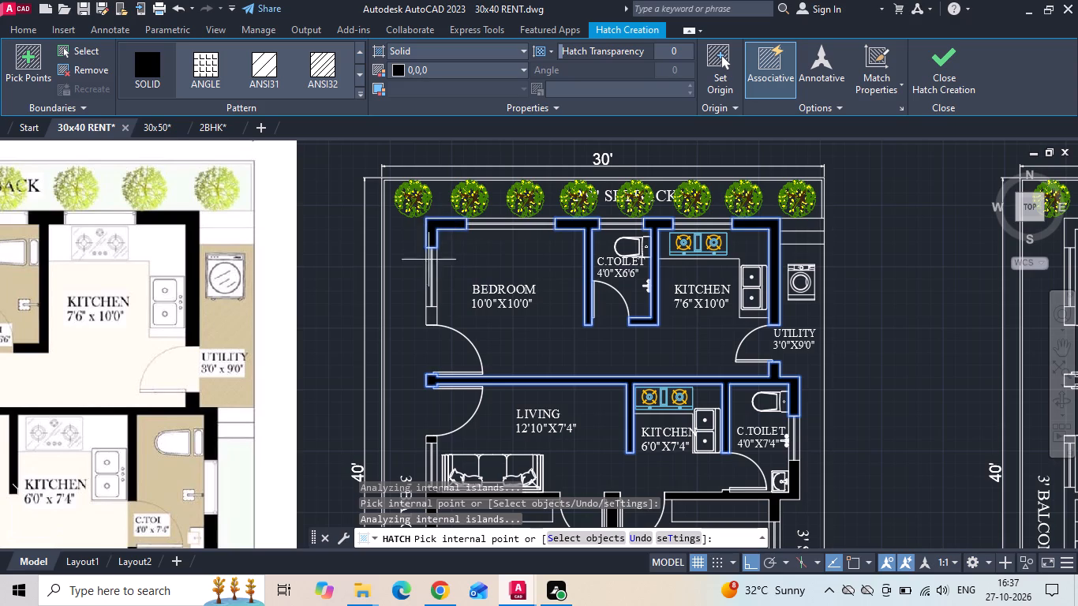
{"action": "left_click", "coordinate": [429, 312]}
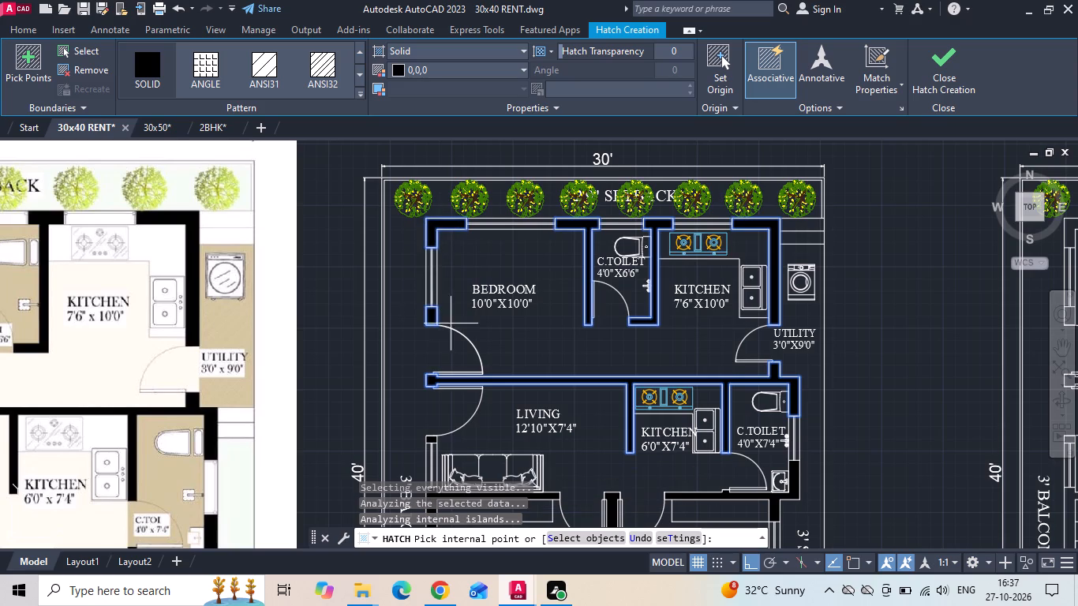
{"action": "key", "text": "space"}
Switch to the 2BHK drawing and copy the WA-WARDROBE label from its 11'6"X11'0" bedroom to the clipboard.
{"action": "scroll", "coordinate": [594, 275], "scroll_direction": "down", "scroll_amount": 1}
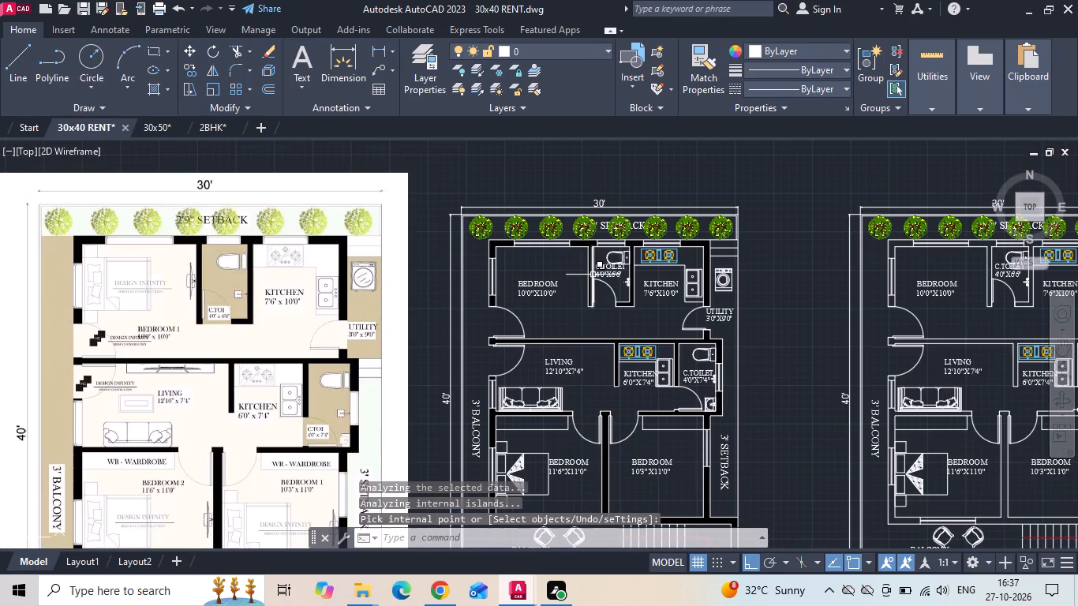
{"action": "middle_click_drag", "start_coordinate": [614, 342], "coordinate": [568, 318]}
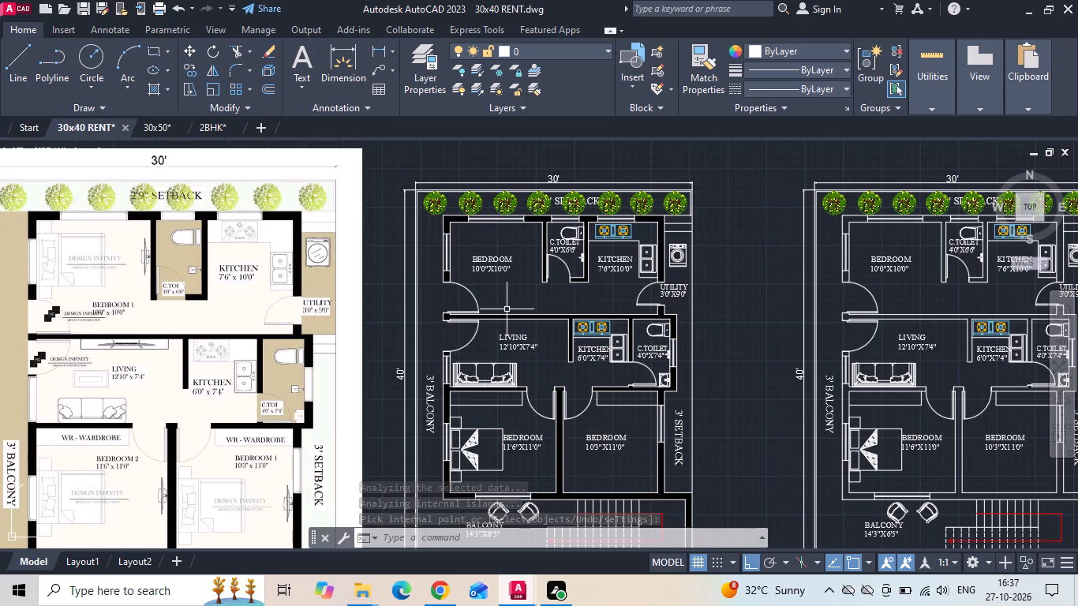
{"action": "scroll", "coordinate": [506, 309], "scroll_direction": "down", "scroll_amount": 2}
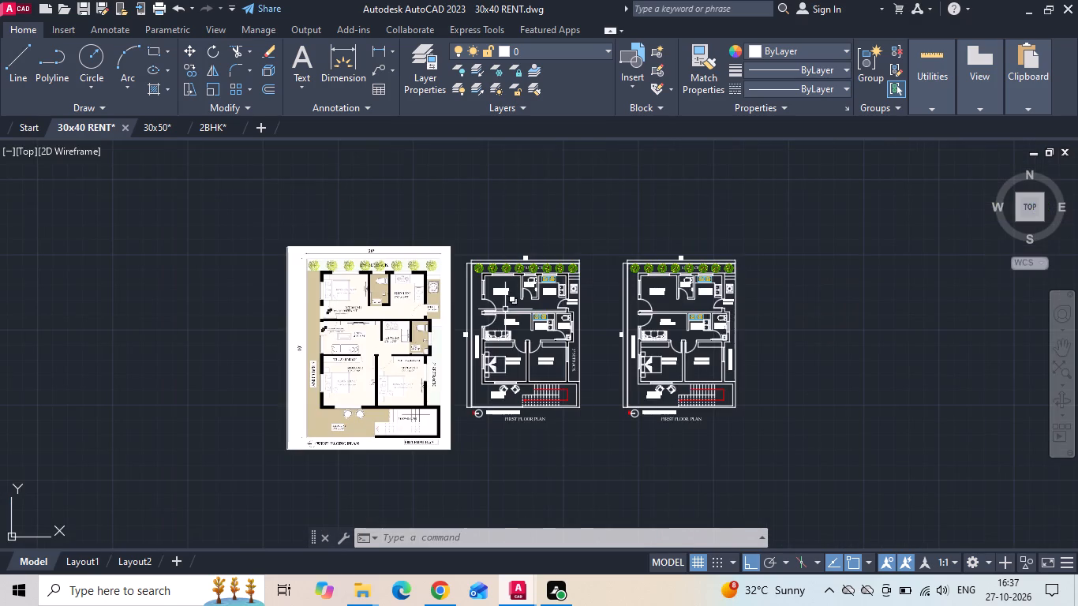
{"action": "scroll", "coordinate": [509, 313], "scroll_direction": "down", "scroll_amount": 2}
{"action": "scroll", "coordinate": [512, 322], "scroll_direction": "up", "scroll_amount": 2}
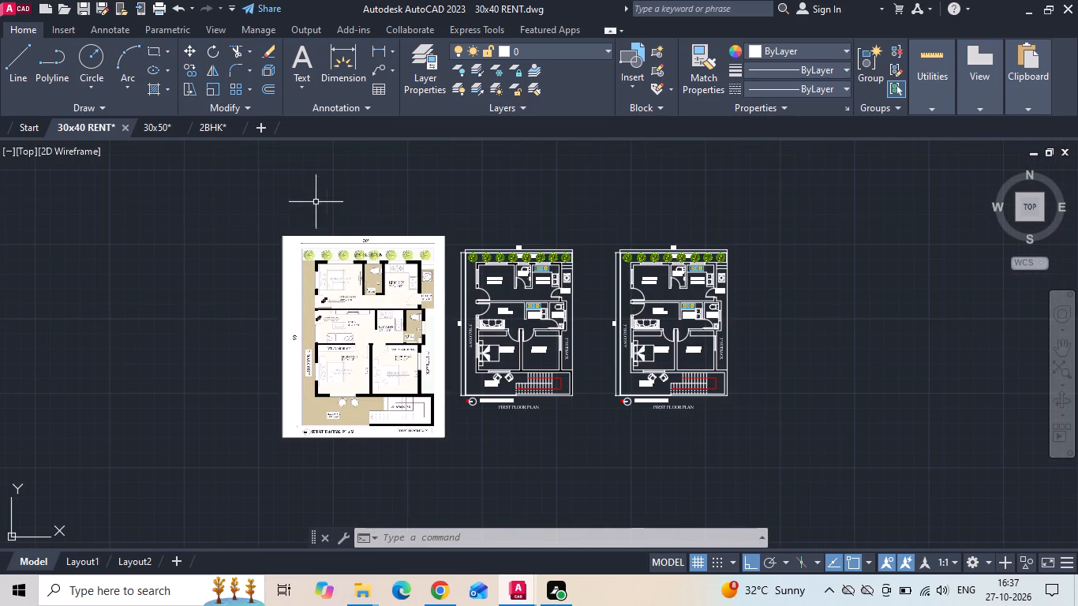
{"action": "left_click", "coordinate": [208, 126]}
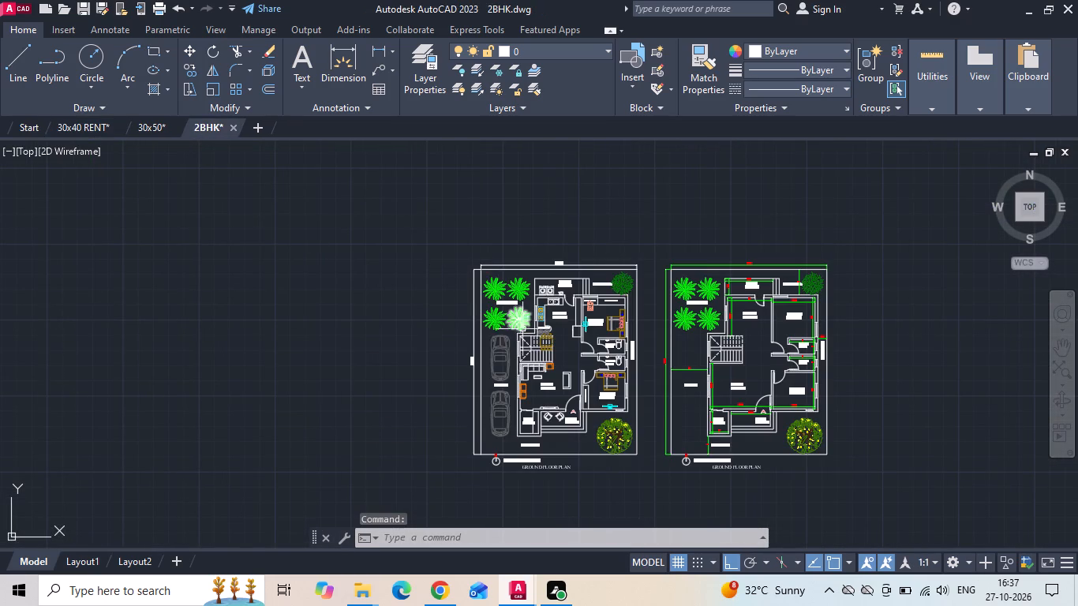
{"action": "scroll", "coordinate": [563, 382], "scroll_direction": "up", "scroll_amount": 2}
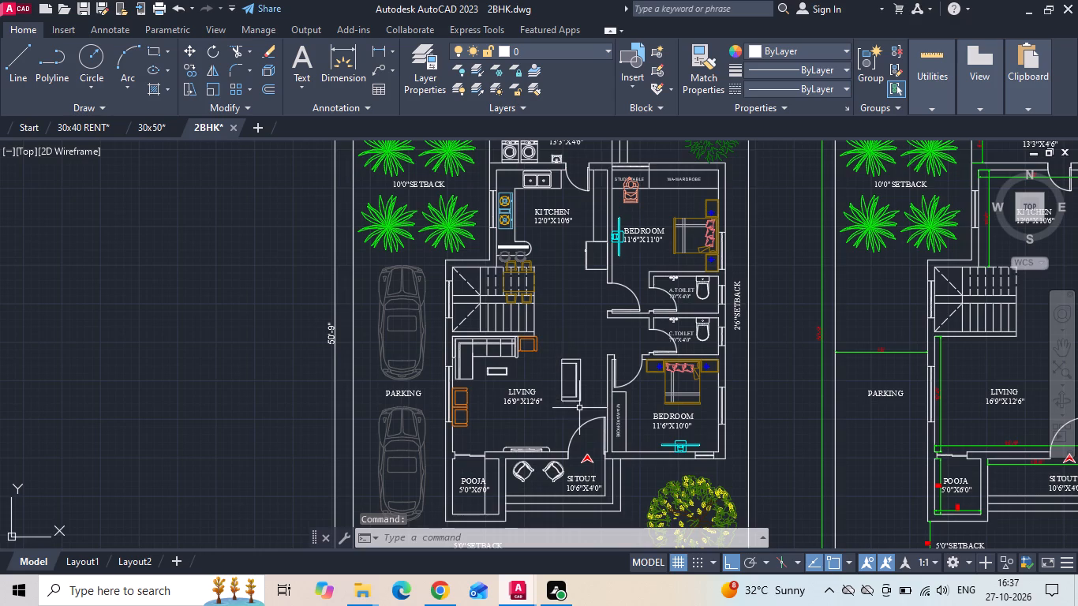
{"action": "scroll", "coordinate": [417, 374], "scroll_direction": "down", "scroll_amount": 1}
{"action": "scroll", "coordinate": [593, 249], "scroll_direction": "up", "scroll_amount": 3}
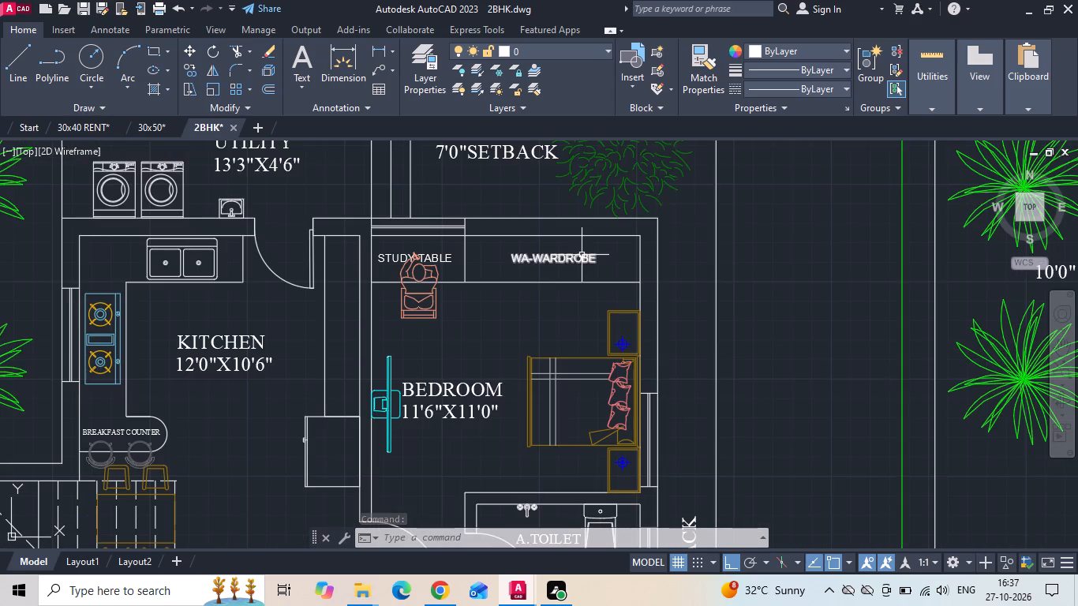
{"action": "left_click", "coordinate": [582, 255]}
{"action": "key", "text": "ctrl+c"}
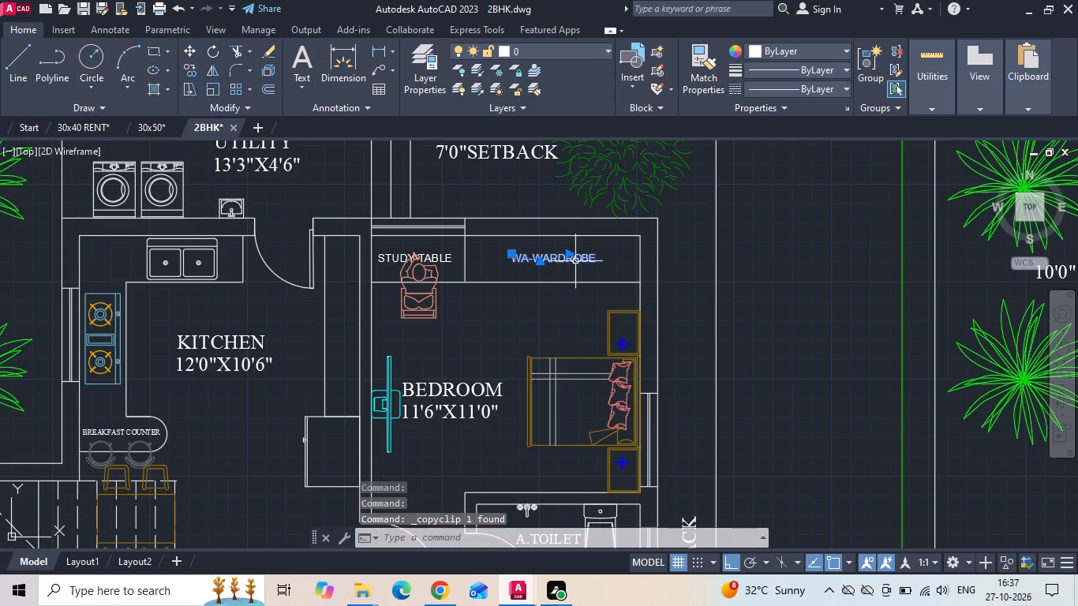
Paste the WA-WARDROBE label into the 11'6"X11'0" bedroom's wardrobe in the 30x40 RENT drawing's original plan.
{"action": "left_click", "coordinate": [66, 128]}
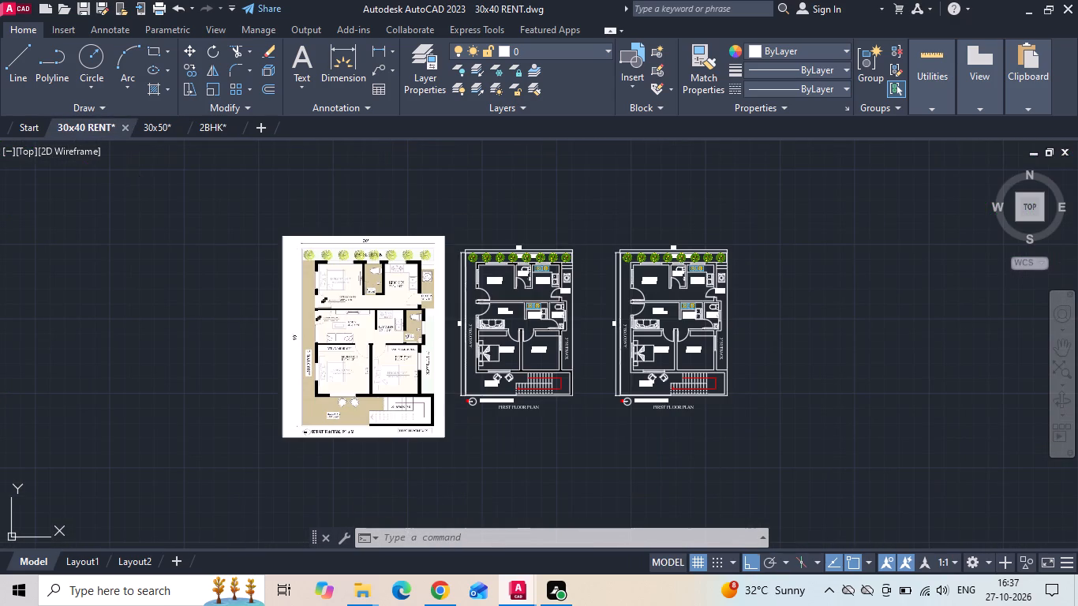
{"action": "key", "text": "ctrl+v"}
{"action": "scroll", "coordinate": [492, 295], "scroll_direction": "up", "scroll_amount": 2}
{"action": "scroll", "coordinate": [494, 410], "scroll_direction": "up", "scroll_amount": 3}
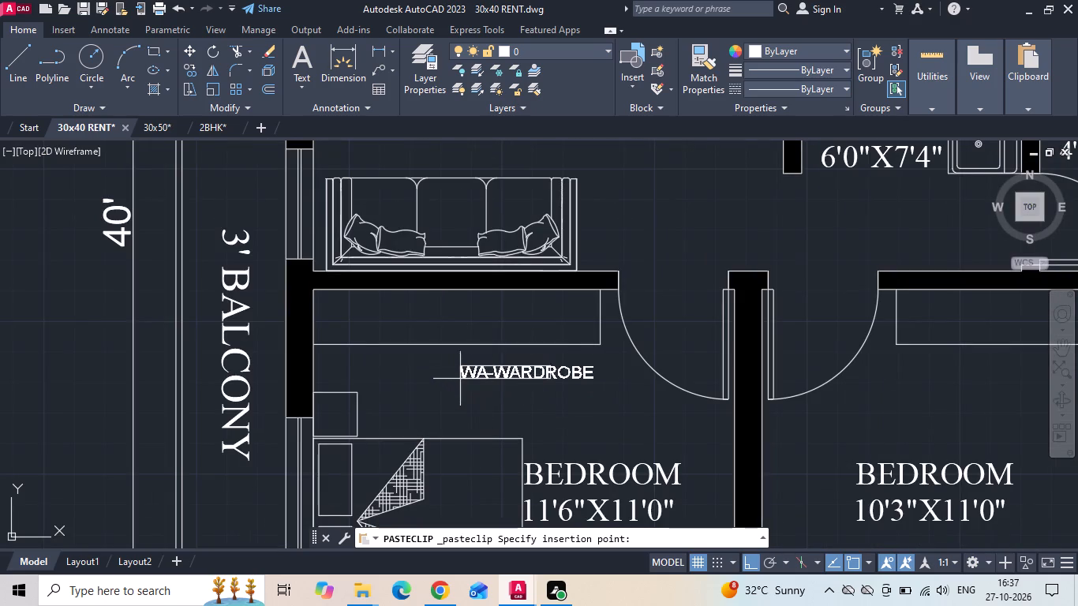
{"action": "left_click", "coordinate": [382, 324]}
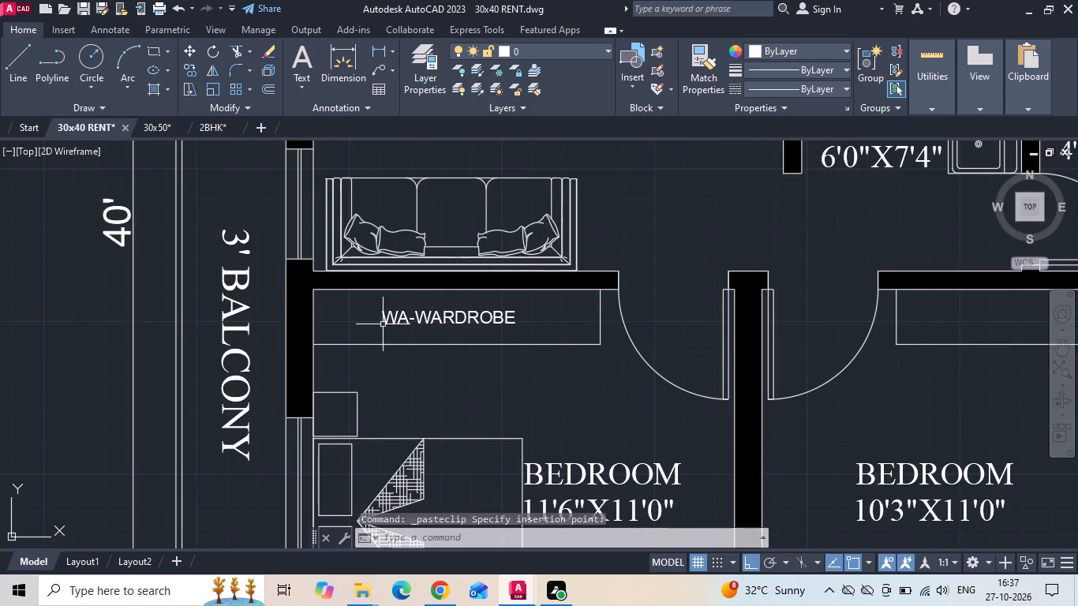
Copy the WA-WARDROBE label from the 11'6"X11'0" bedroom horizontally about 15'-3.9" into the 10'3"X11'0" bedroom's wardrobe.
{"action": "left_click", "coordinate": [417, 318]}
{"action": "right_click", "coordinate": [417, 317]}
{"action": "left_click", "coordinate": [448, 310]}
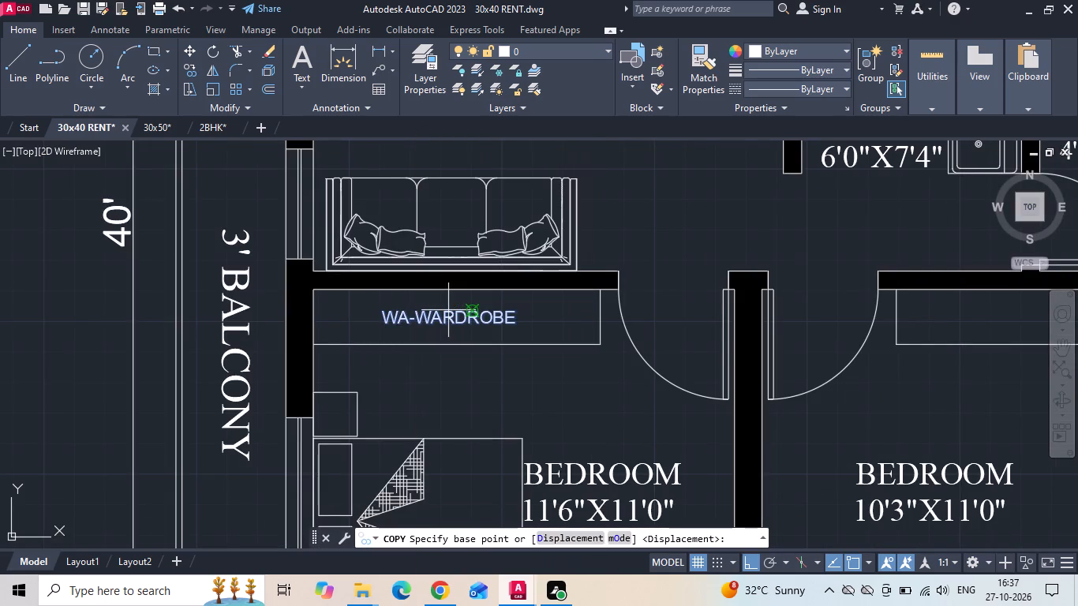
{"action": "key", "text": "F8"}
{"action": "scroll", "coordinate": [391, 320], "scroll_direction": "down", "scroll_amount": 1}
{"action": "left_click", "coordinate": [429, 326]}
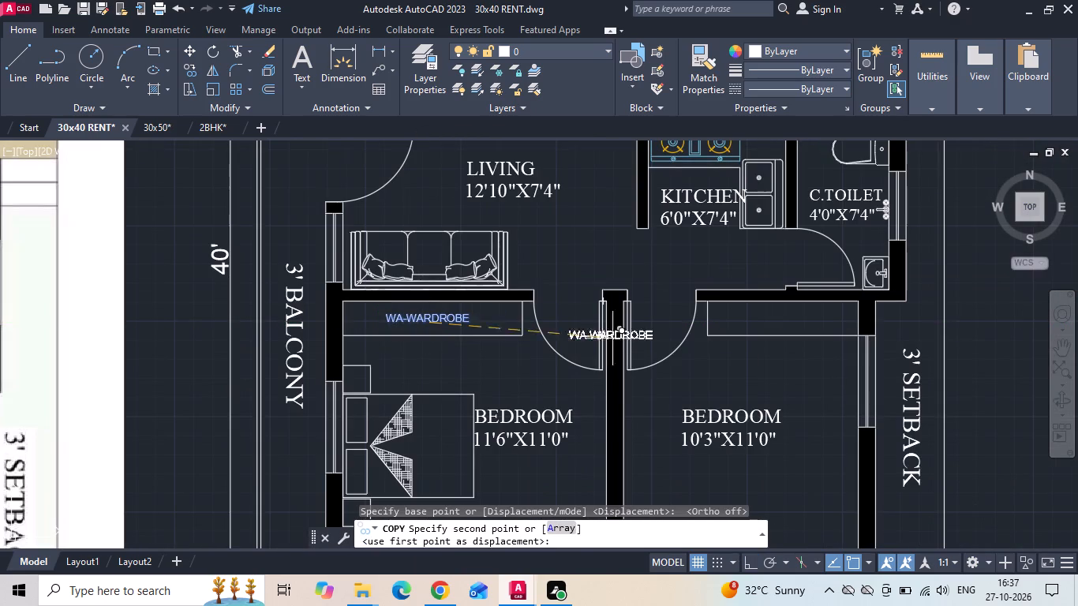
{"action": "key", "text": "F8"}
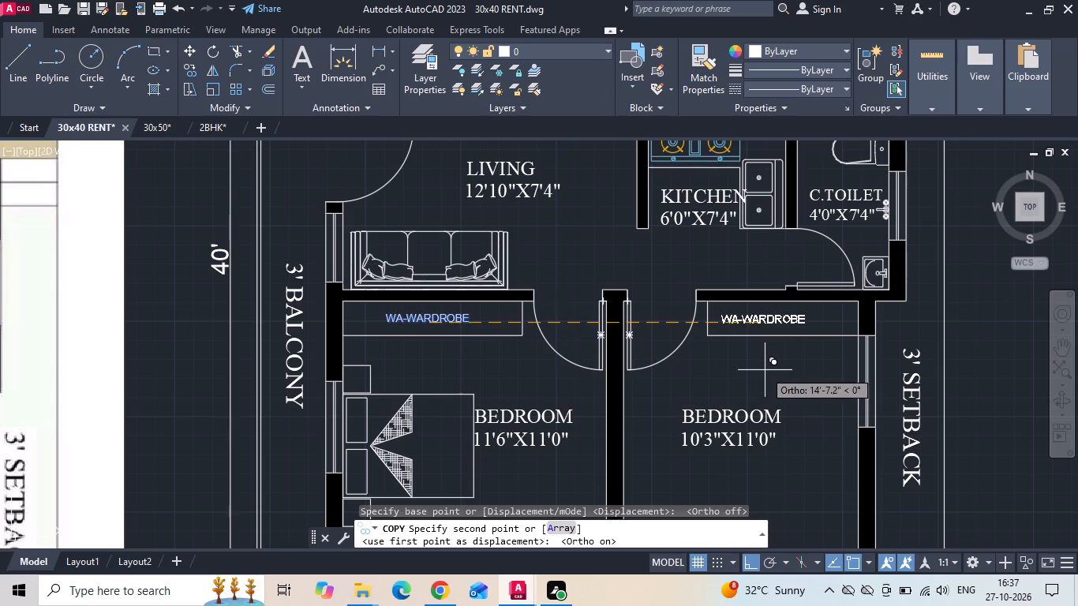
{"action": "left_click", "coordinate": [780, 370]}
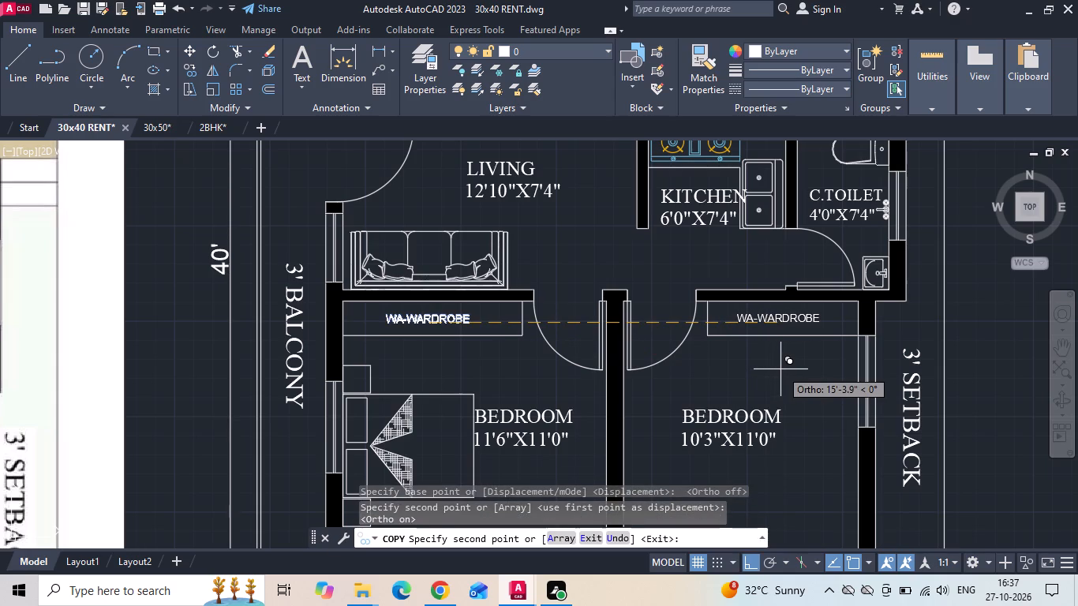
End the copy and save the 30x40 RENT drawing.
{"action": "key", "text": "ctrl+s"}
{"action": "key", "text": "ctrl+s"}
{"action": "key", "text": "ctrl+s"}
{"action": "key", "text": "ctrl+s"}
{"action": "key", "text": "ctrl+s"}
{"action": "key", "text": "ctrl+s"}
{"action": "key", "text": "ctrl+s"}
{"action": "key", "text": "ctrl+s"}
{"action": "key", "text": "ctrl+s"}
{"action": "key", "text": "ctrl+s"}
{"action": "key", "text": "ctrl+s"}
{"action": "key", "text": "ctrl+s"}
{"action": "key", "text": "ctrl+s"}
Erase the stove, sink and counter lines from the 7'6"X10'0" kitchen in the duplicate plan.
{"action": "scroll", "coordinate": [753, 335], "scroll_direction": "down", "scroll_amount": 2}
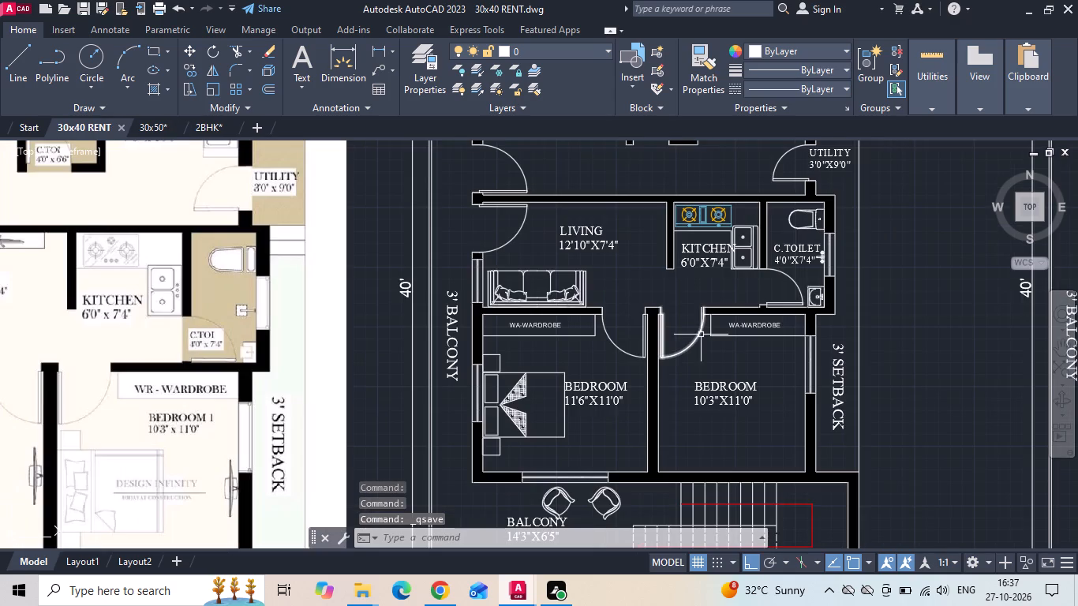
{"action": "scroll", "coordinate": [531, 347], "scroll_direction": "down", "scroll_amount": 2}
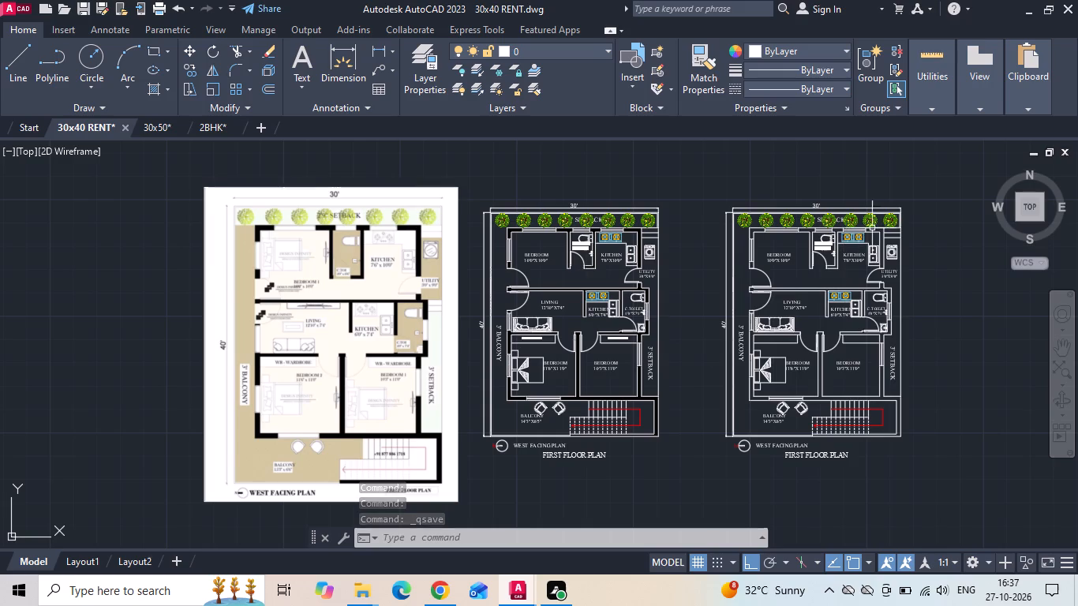
{"action": "scroll", "coordinate": [886, 232], "scroll_direction": "up", "scroll_amount": 3}
{"action": "left_click_drag", "start_coordinate": [839, 249], "coordinate": [824, 272]}
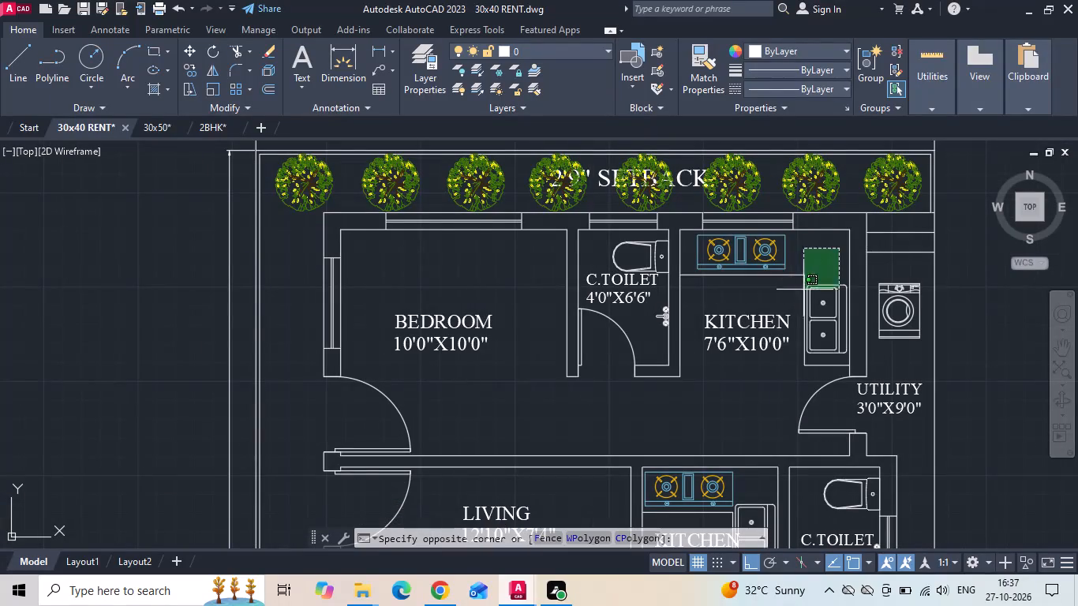
{"action": "left_click", "coordinate": [768, 287]}
{"action": "key", "text": "Delete"}
{"action": "left_click_drag", "start_coordinate": [822, 350], "coordinate": [818, 377]}
{"action": "left_click", "coordinate": [814, 379]}
{"action": "key", "text": "Delete"}
Erase the washing machine from the 3'0"X9'0" utility area in the duplicate plan.
{"action": "middle_click_drag", "start_coordinate": [811, 360], "coordinate": [715, 316]}
{"action": "left_click", "coordinate": [802, 239]}
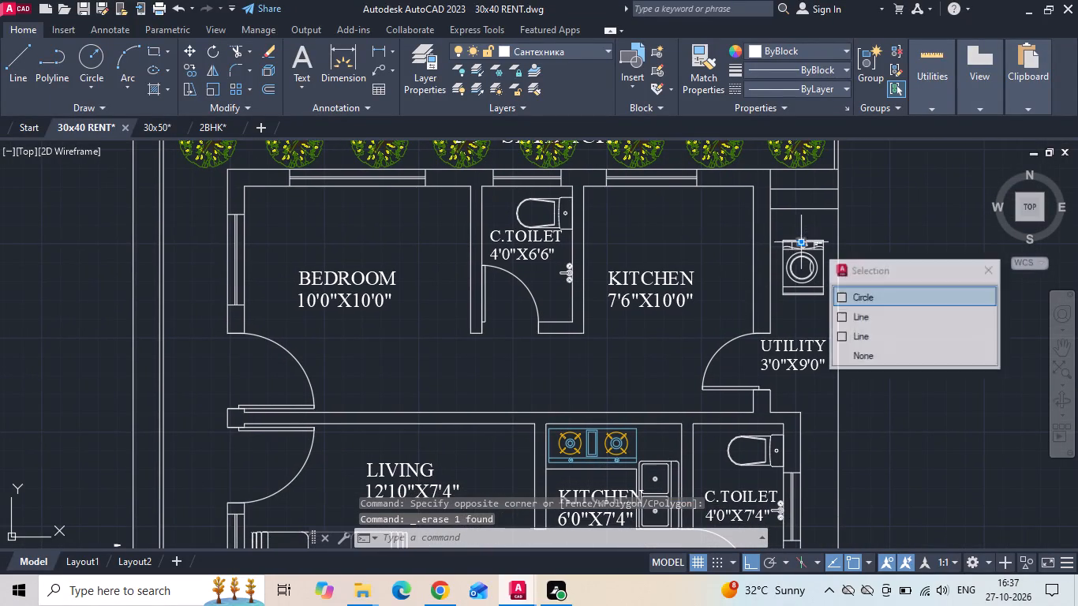
{"action": "key", "text": "Delete"}
{"action": "left_click_drag", "start_coordinate": [778, 230], "coordinate": [792, 260]}
{"action": "left_click", "coordinate": [824, 323]}
{"action": "key", "text": "Delete"}
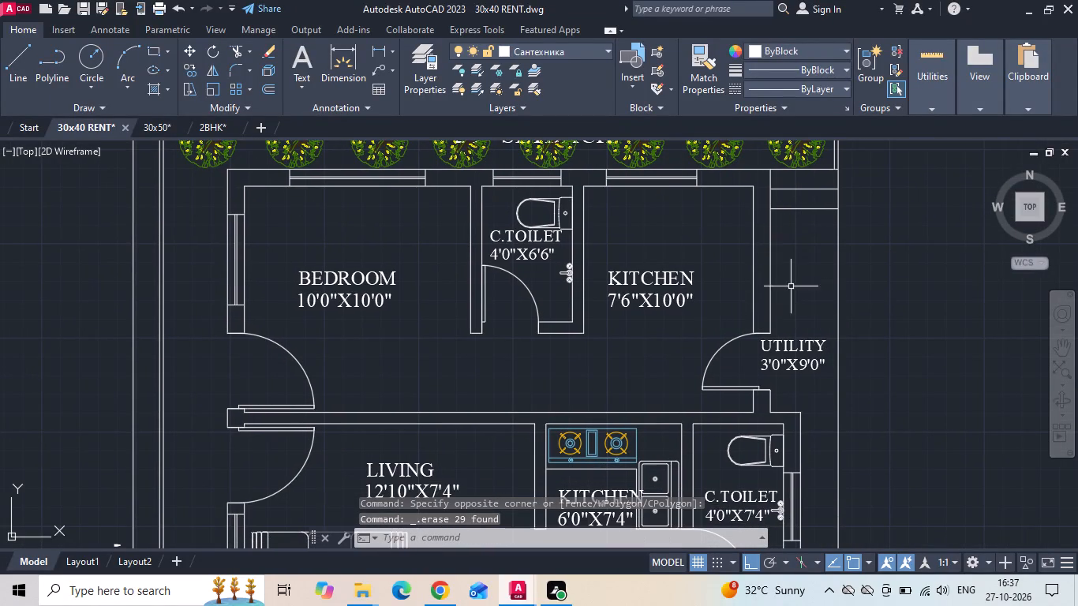
Erase the toilet and the wall-mounted tap fixture from the duplicate plan's 4'0"X6'6" C.TOILET.
{"action": "left_click", "coordinate": [555, 201]}
{"action": "key", "text": "Delete"}
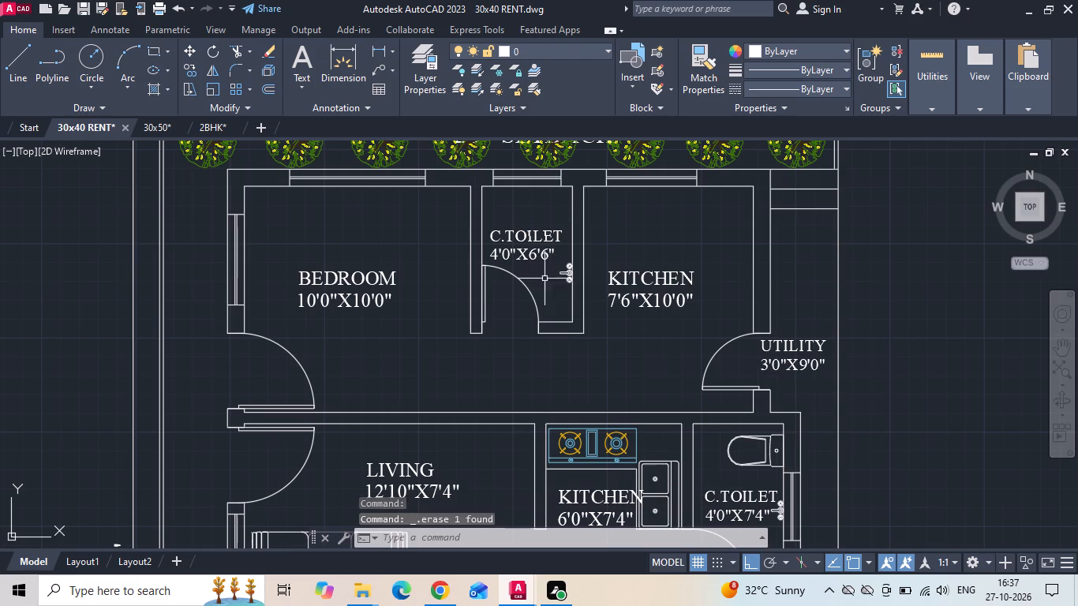
{"action": "left_click", "coordinate": [563, 273]}
{"action": "key", "text": "Delete"}
Erase the sofa from the 12'10"X7'4" living room in the duplicate plan.
{"action": "scroll", "coordinate": [609, 249], "scroll_direction": "down", "scroll_amount": 2}
{"action": "scroll", "coordinate": [564, 367], "scroll_direction": "up", "scroll_amount": 1}
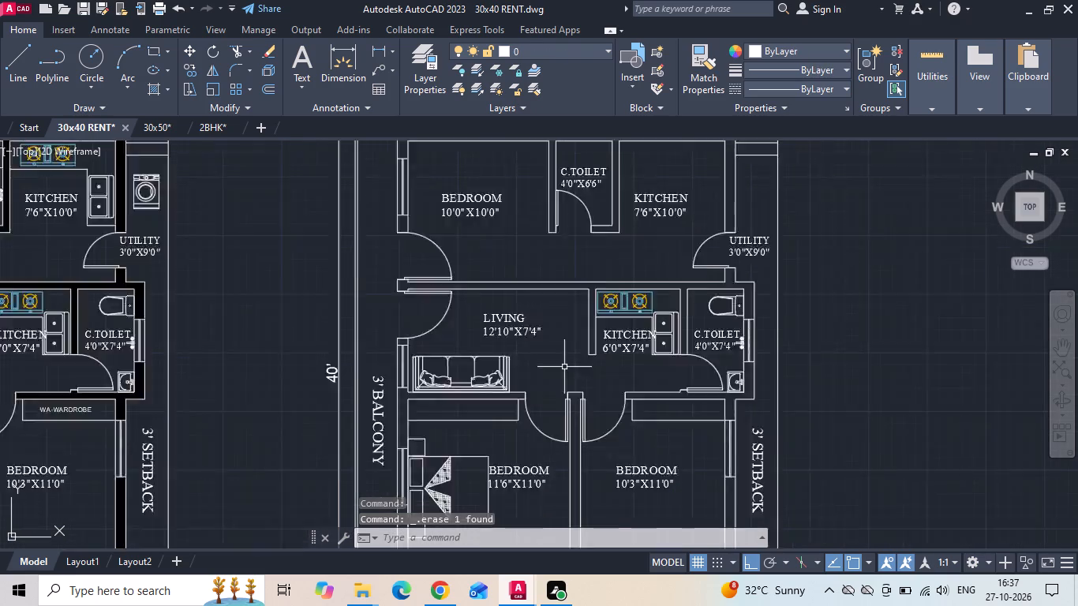
{"action": "scroll", "coordinate": [563, 368], "scroll_direction": "up", "scroll_amount": 1}
{"action": "left_click_drag", "start_coordinate": [532, 376], "coordinate": [428, 385]}
{"action": "left_click", "coordinate": [399, 386]}
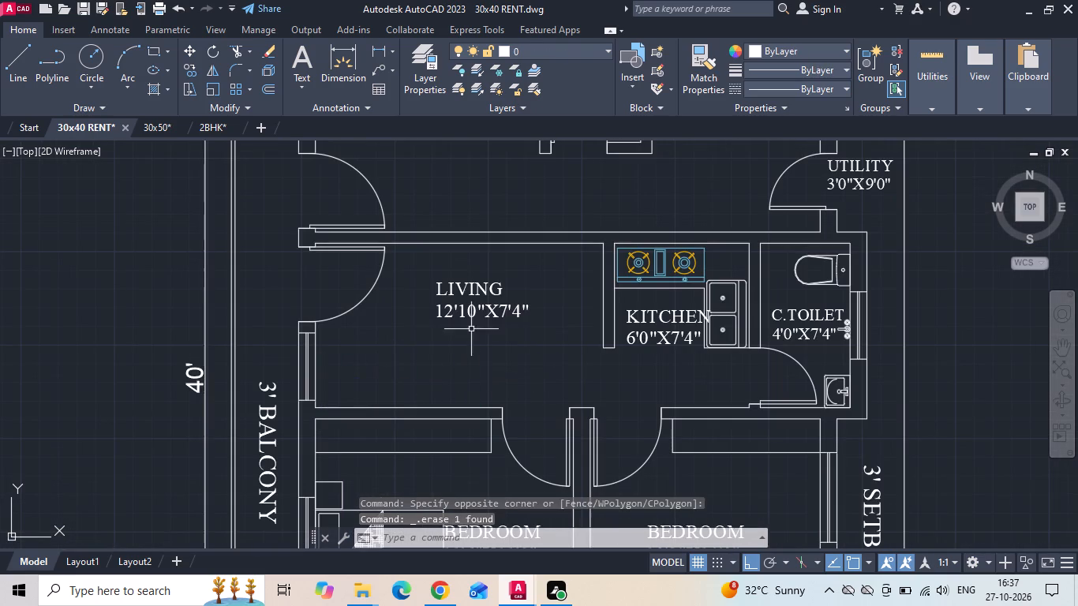
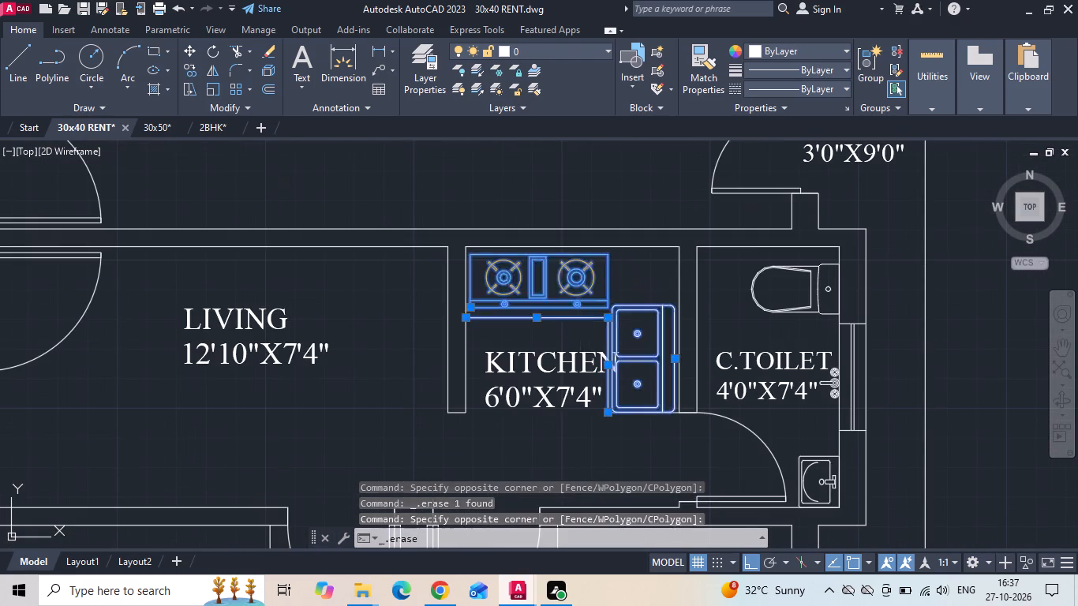
Trim away the leftover counter line projecting from the wall end beside the 6'0"X7'4" kitchen in the duplicate plan.
{"action": "scroll", "coordinate": [589, 283], "scroll_direction": "down", "scroll_amount": 2}
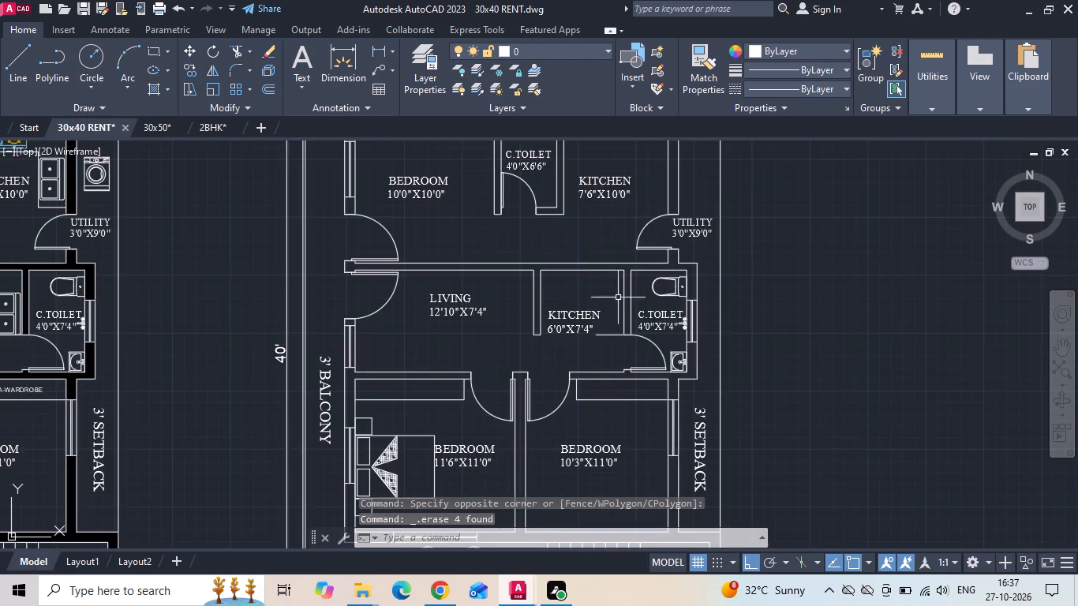
{"action": "scroll", "coordinate": [604, 328], "scroll_direction": "up", "scroll_amount": 1}
{"action": "left_click", "coordinate": [617, 335]}
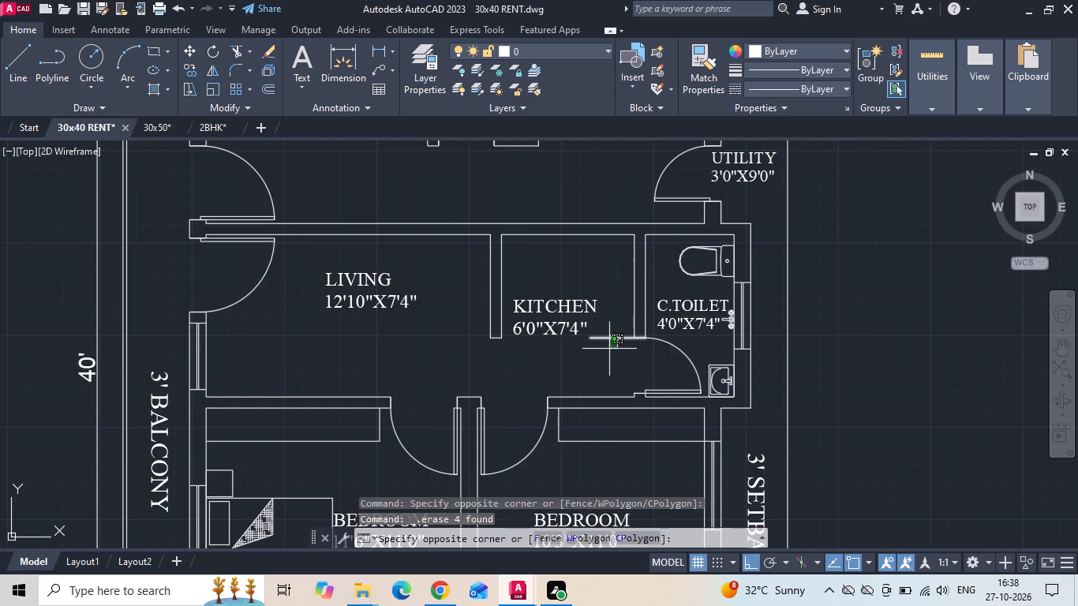
{"action": "left_click", "coordinate": [611, 287]}
{"action": "type", "text": "TR"}
{"action": "key", "text": "space"}
{"action": "left_click_drag", "start_coordinate": [609, 318], "coordinate": [608, 364]}
{"action": "key", "text": "Escape"}
Erase the toilet, wall-mounted tap fixture and washbasin from the duplicate plan's 4'0"X7'4" C.TOILET.
{"action": "left_click", "coordinate": [684, 271]}
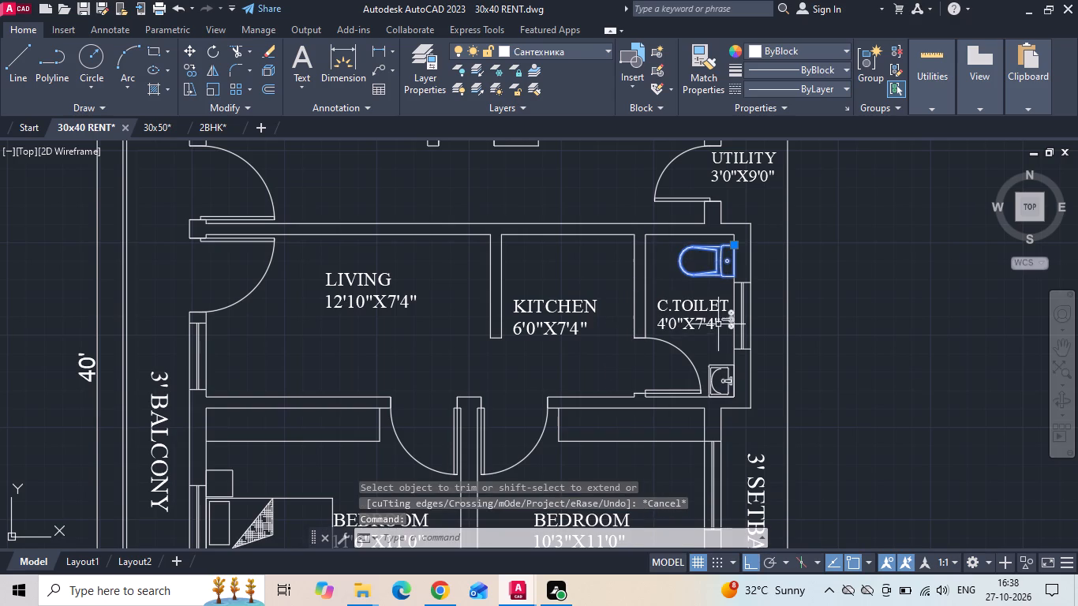
{"action": "left_click", "coordinate": [725, 321]}
{"action": "left_click", "coordinate": [720, 364]}
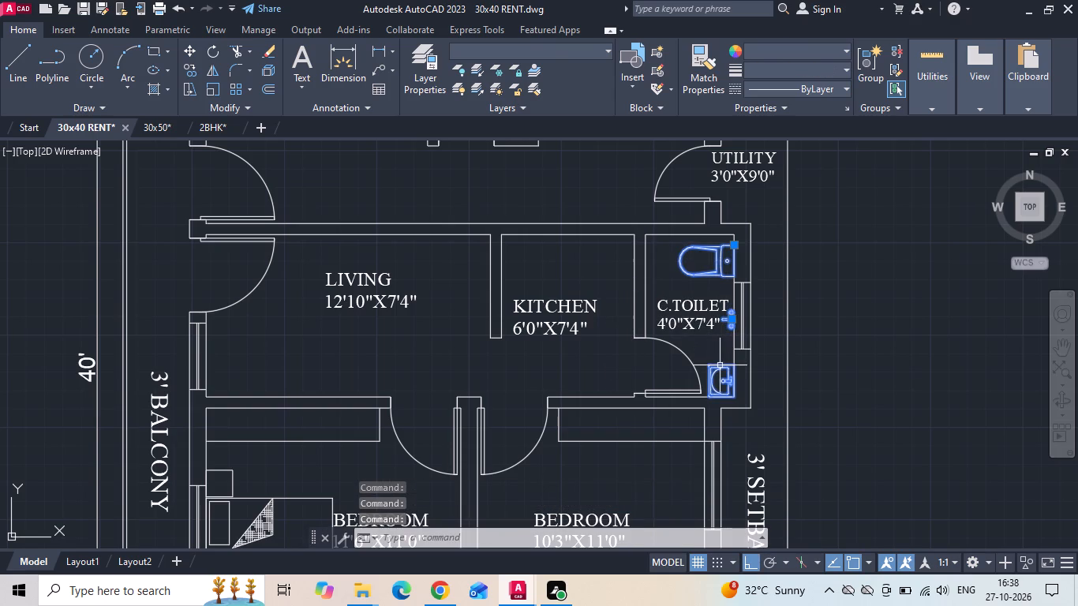
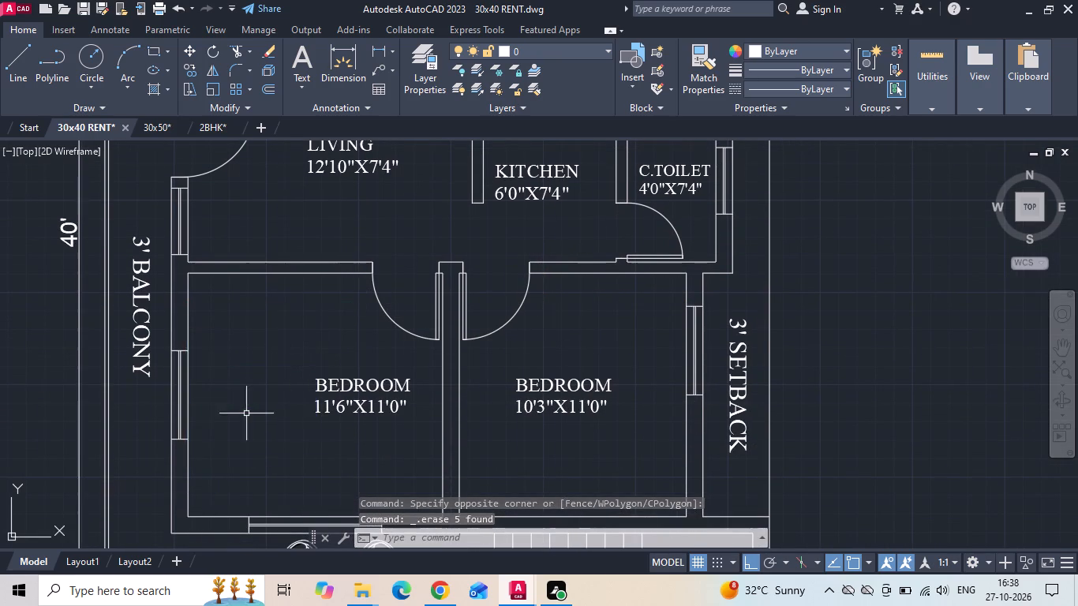
Copy the double bed from the 11'6"X11'0" bedroom into the 10'3"X11'0" bedroom, against the partition wall.
{"action": "scroll", "coordinate": [747, 402], "scroll_direction": "down", "scroll_amount": 3}
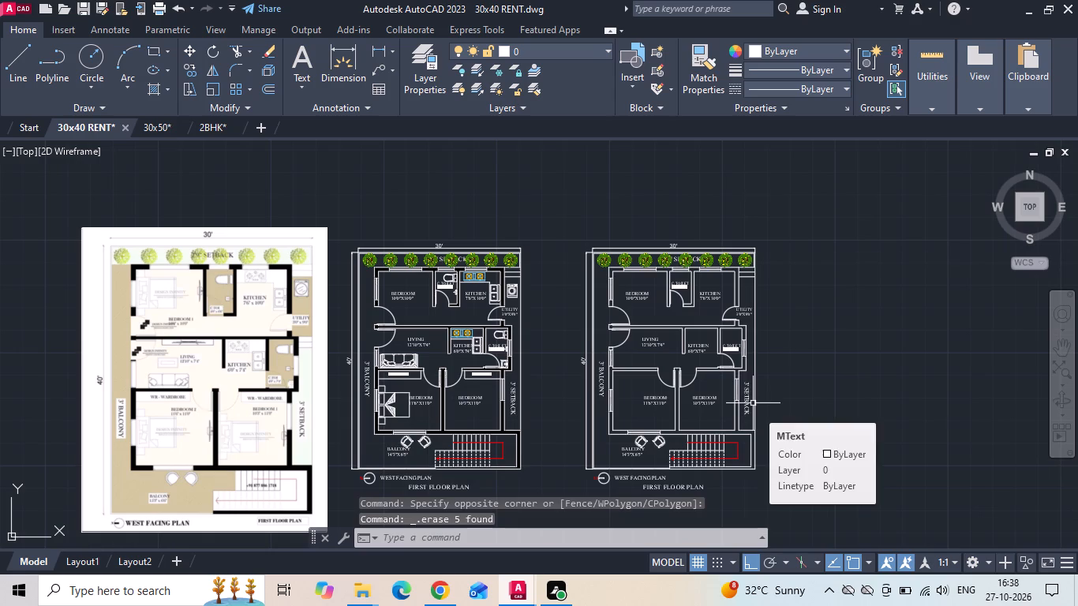
{"action": "scroll", "coordinate": [391, 423], "scroll_direction": "up", "scroll_amount": 2}
{"action": "left_click", "coordinate": [390, 411]}
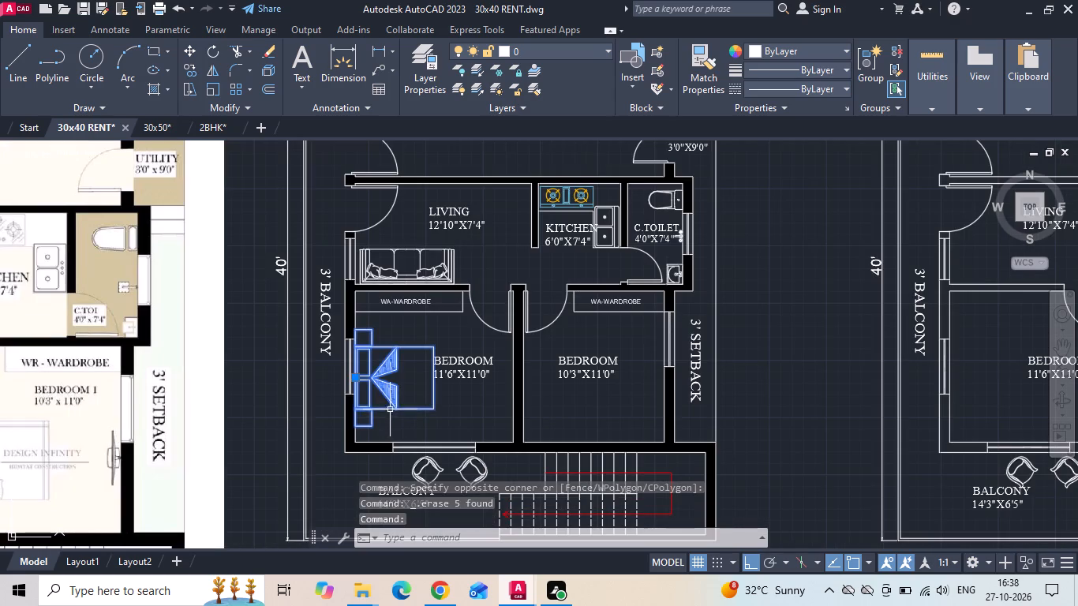
{"action": "left_click", "coordinate": [386, 395]}
{"action": "right_click", "coordinate": [384, 394]}
{"action": "left_click", "coordinate": [428, 305]}
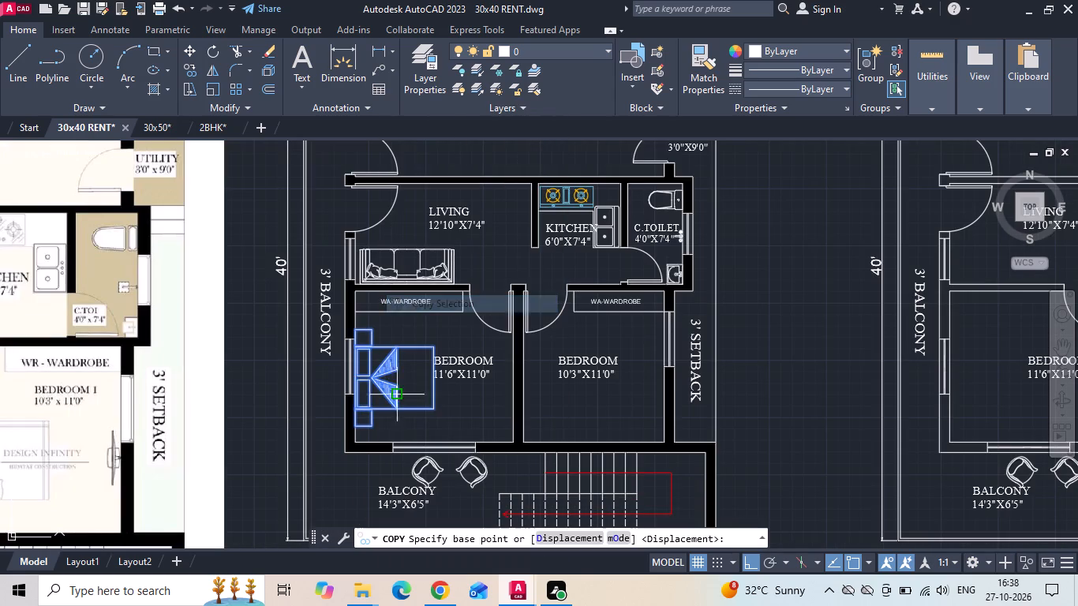
{"action": "left_click", "coordinate": [356, 444]}
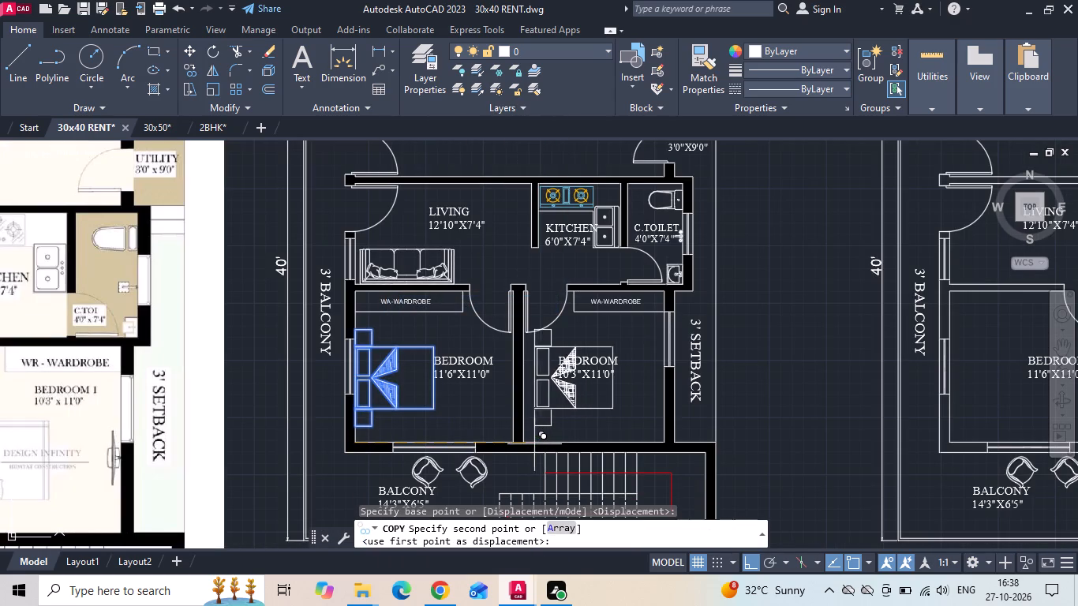
{"action": "left_click", "coordinate": [523, 441]}
{"action": "key", "text": "Escape"}
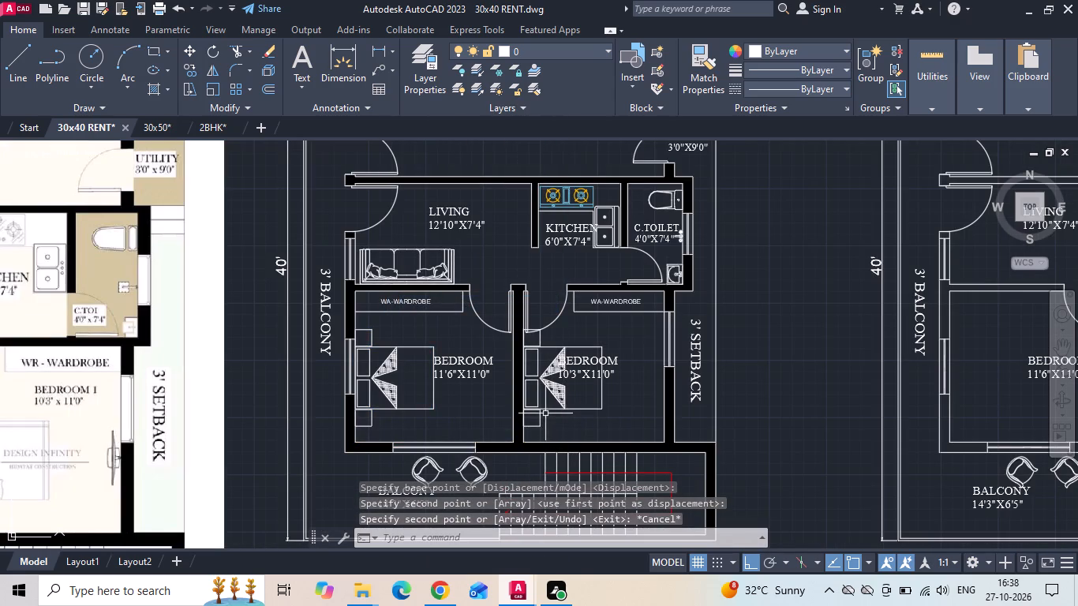
Move the copied bed along the partition wall so its lower side table meets the balcony-side wall.
{"action": "middle_click_drag", "start_coordinate": [551, 410], "coordinate": [706, 374]}
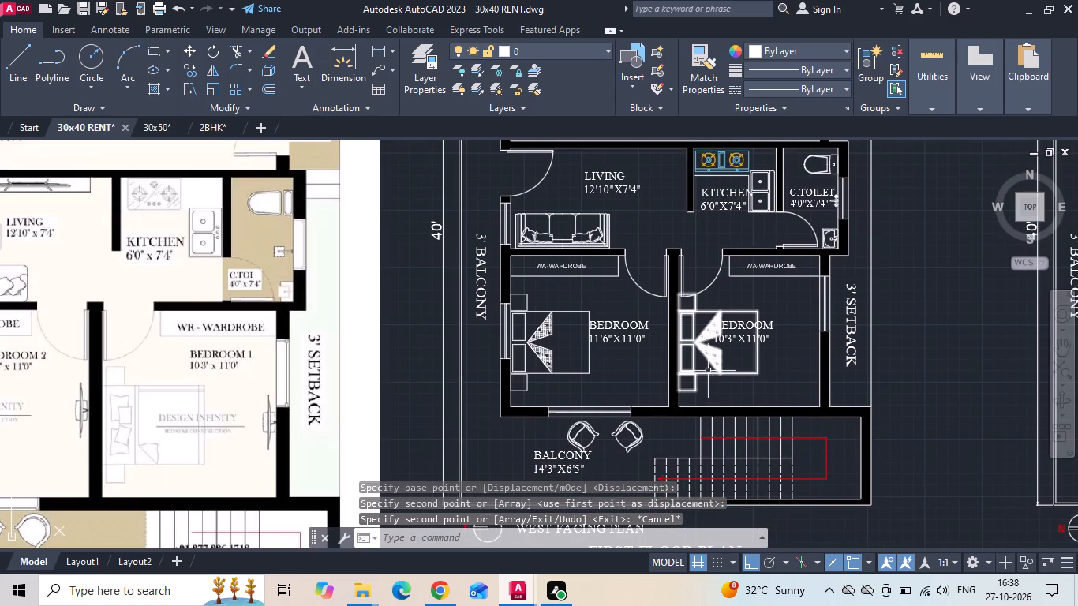
{"action": "left_click", "coordinate": [708, 367]}
{"action": "left_click", "coordinate": [691, 383]}
{"action": "scroll", "coordinate": [706, 381], "scroll_direction": "down", "scroll_amount": 1}
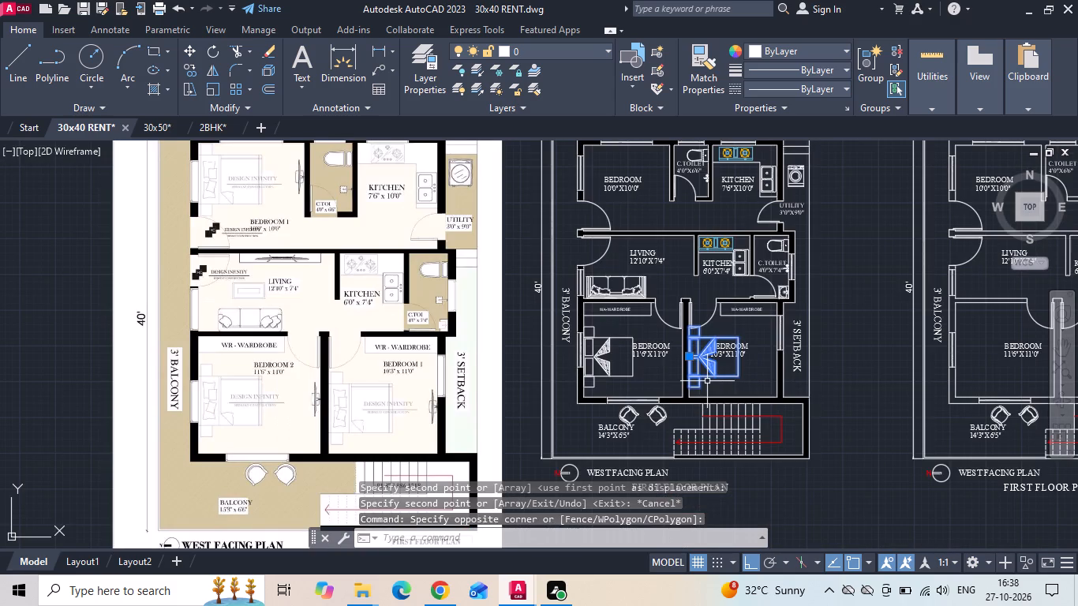
{"action": "scroll", "coordinate": [707, 381], "scroll_direction": "up", "scroll_amount": 1}
{"action": "right_click", "coordinate": [707, 381]}
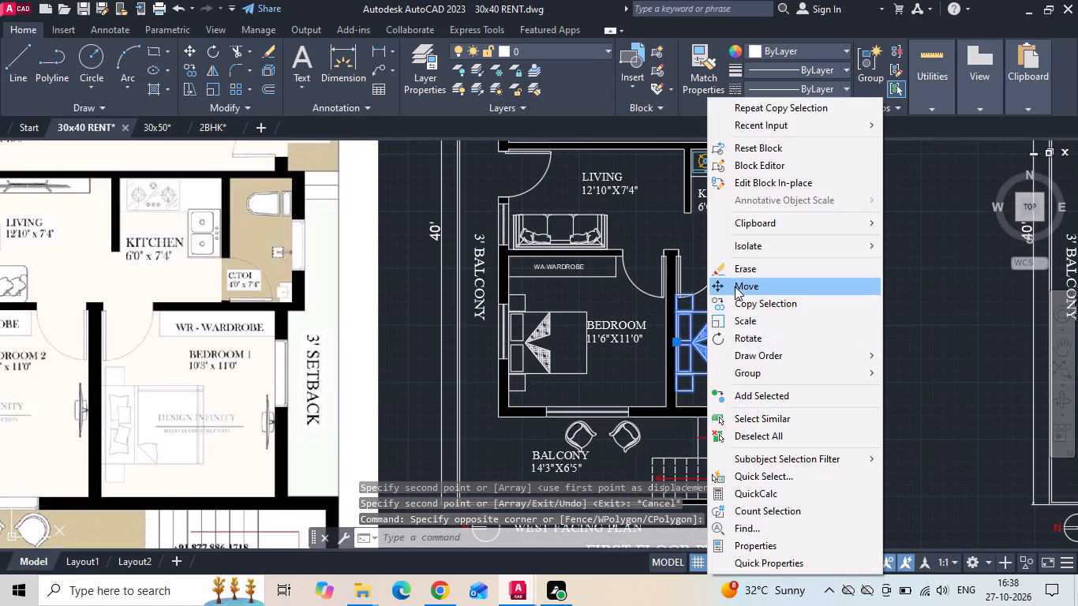
{"action": "left_click", "coordinate": [735, 286]}
{"action": "scroll", "coordinate": [696, 392], "scroll_direction": "up", "scroll_amount": 2}
{"action": "left_click_drag", "start_coordinate": [646, 388], "coordinate": [646, 400]}
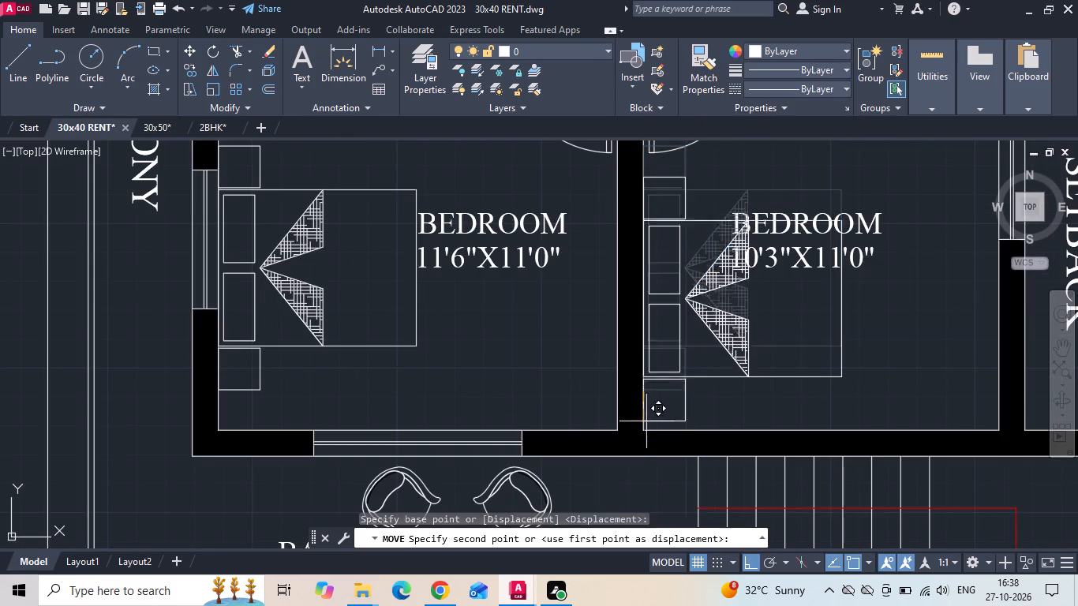
{"action": "left_click", "coordinate": [646, 434]}
Move the BEDROOM 10'3"X11'0" label off the bed into the clear space between the bed and wardrobe.
{"action": "scroll", "coordinate": [674, 433], "scroll_direction": "down", "scroll_amount": 2}
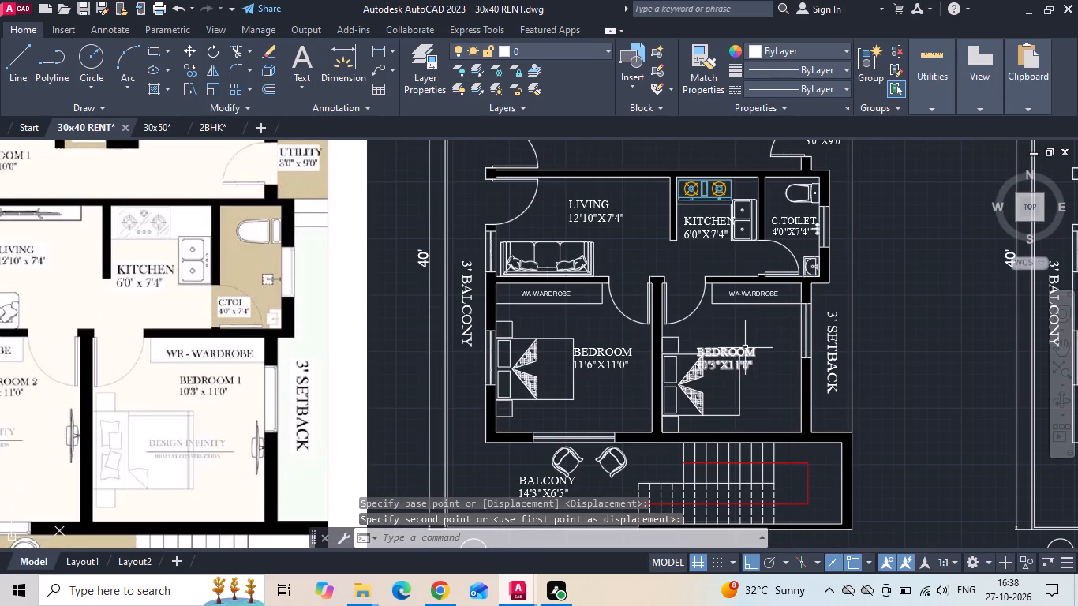
{"action": "left_click", "coordinate": [743, 349]}
{"action": "right_click", "coordinate": [743, 349]}
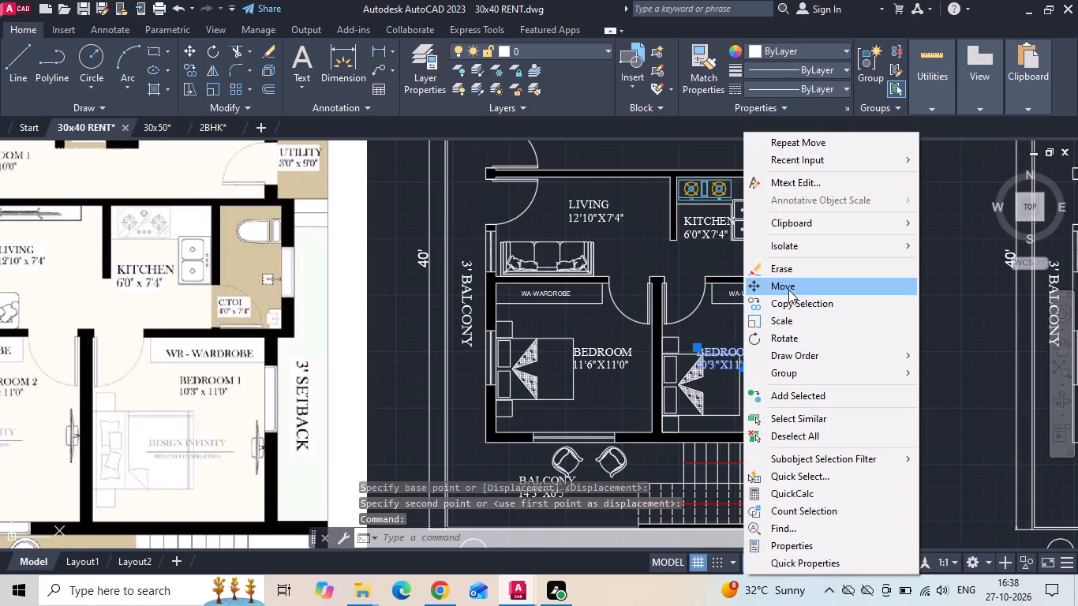
{"action": "left_click", "coordinate": [788, 289]}
{"action": "scroll", "coordinate": [764, 336], "scroll_direction": "up", "scroll_amount": 2}
{"action": "left_click", "coordinate": [758, 345]}
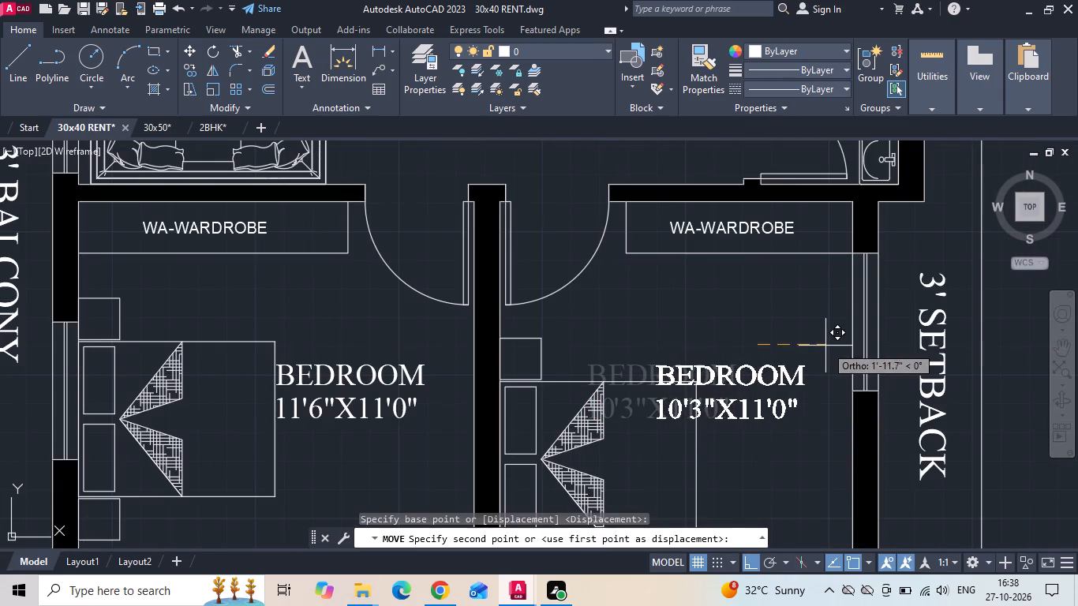
{"action": "left_click", "coordinate": [825, 346]}
{"action": "left_click", "coordinate": [757, 381]}
{"action": "right_click", "coordinate": [749, 368]}
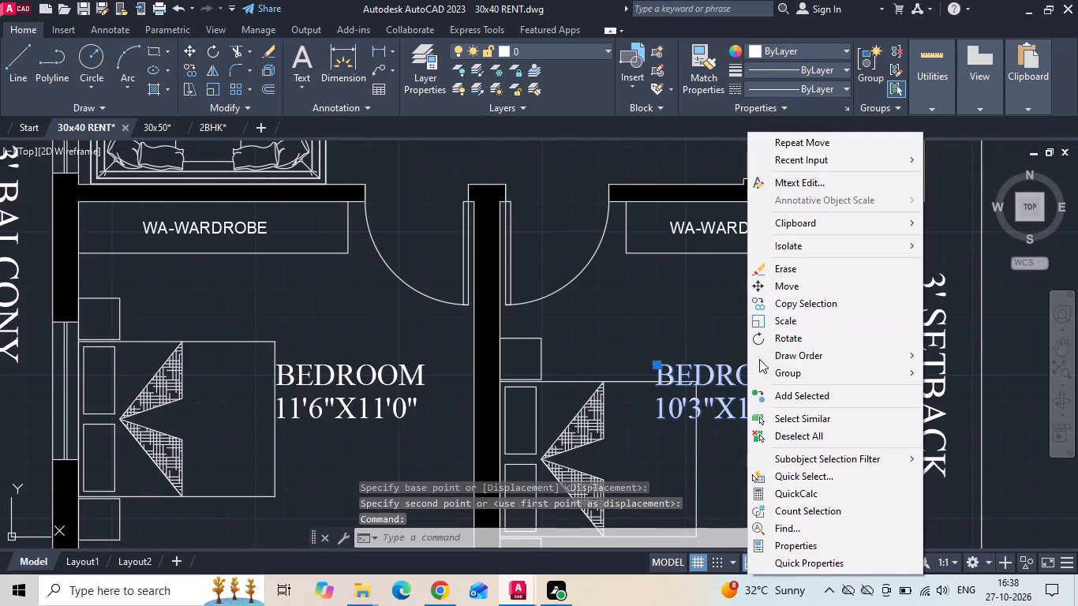
{"action": "left_click", "coordinate": [785, 289]}
{"action": "left_click", "coordinate": [778, 452]}
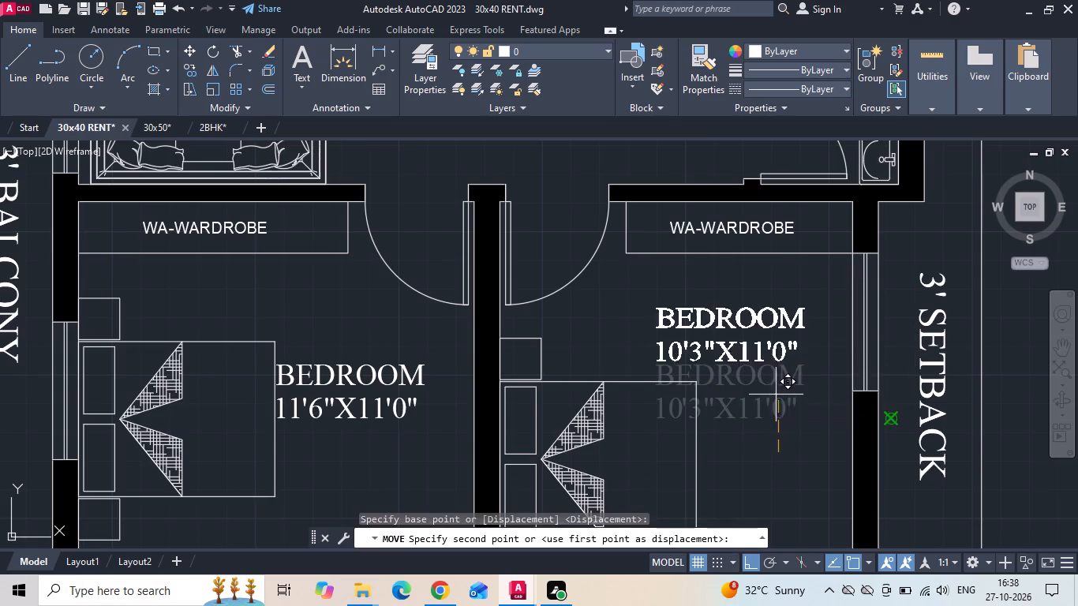
{"action": "scroll", "coordinate": [770, 399], "scroll_direction": "up", "scroll_amount": 2}
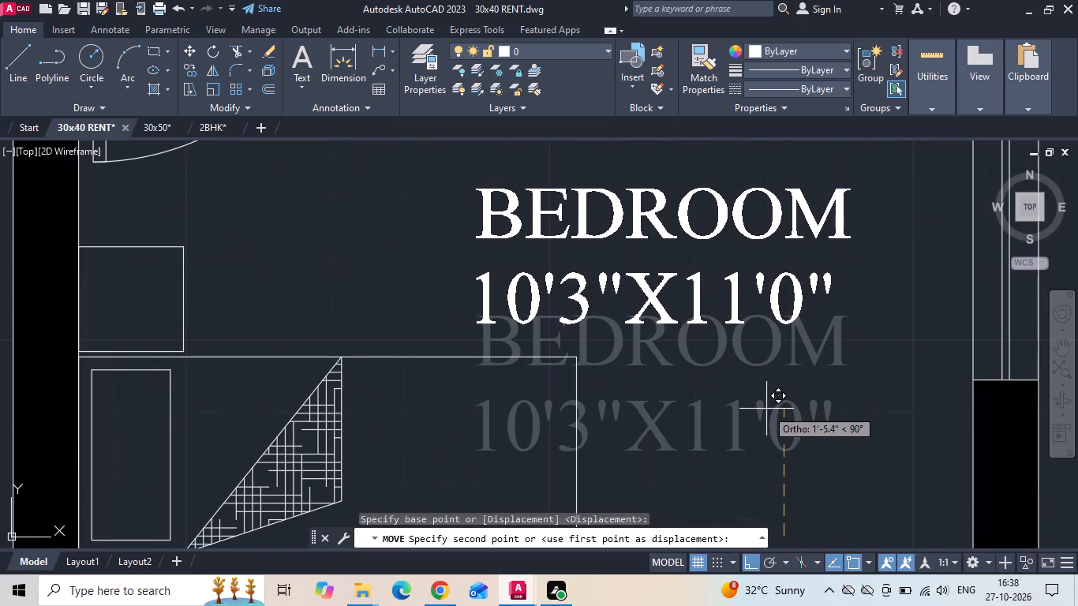
{"action": "left_click", "coordinate": [766, 409]}
{"action": "scroll", "coordinate": [764, 409], "scroll_direction": "down", "scroll_amount": 1}
{"action": "left_click", "coordinate": [747, 323]}
{"action": "left_click", "coordinate": [629, 279]}
{"action": "right_click", "coordinate": [627, 279]}
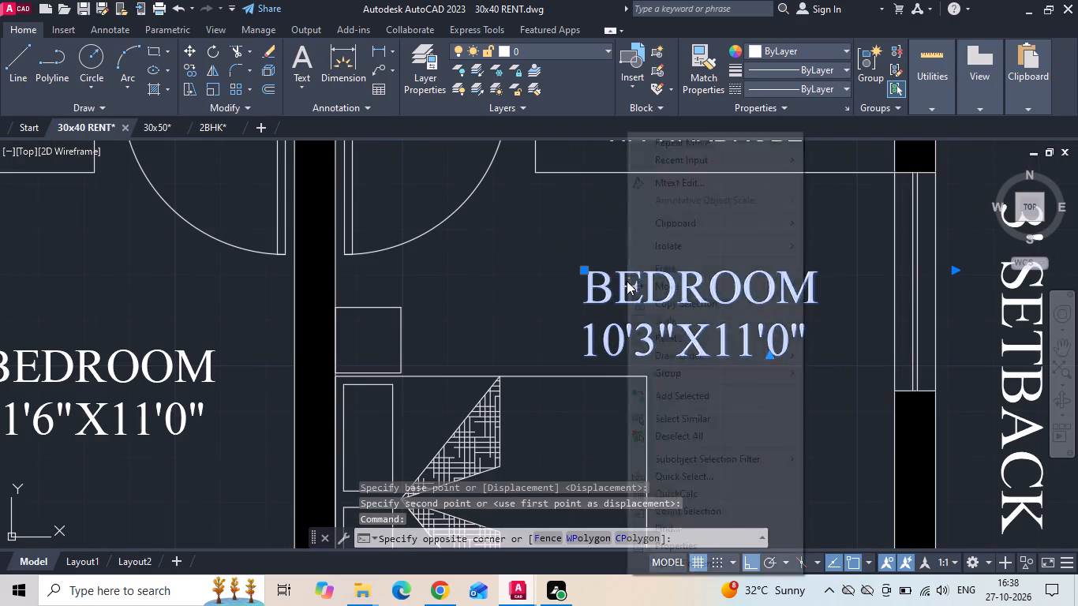
{"action": "left_click", "coordinate": [668, 288]}
{"action": "left_click", "coordinate": [815, 406]}
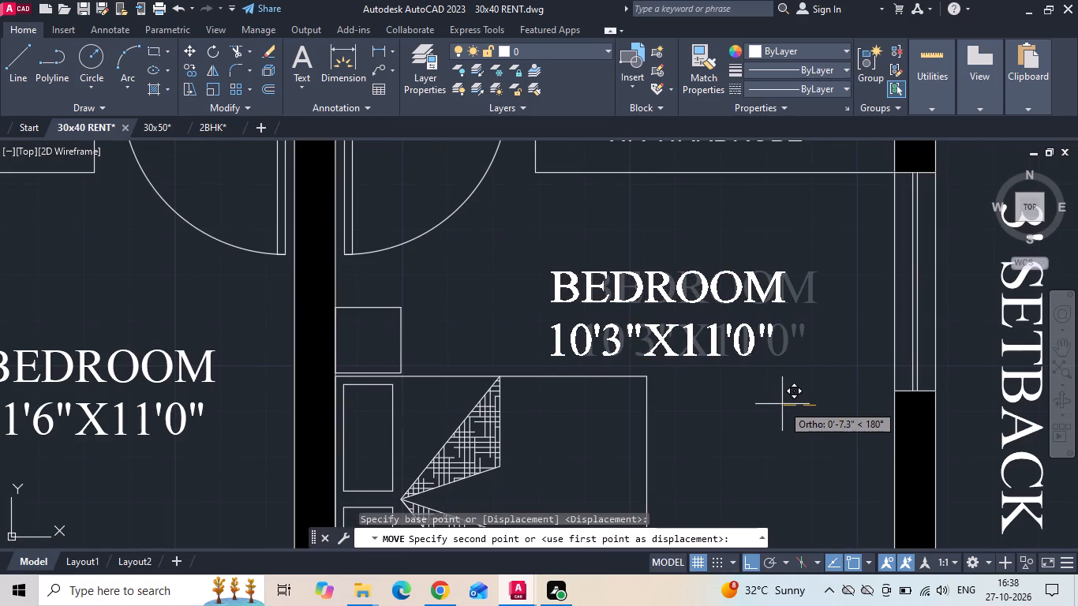
{"action": "left_click", "coordinate": [775, 404]}
Shift the BEDROOM 11'6"X11'0" label slightly away from the bed's foot, toward the partition wall.
{"action": "scroll", "coordinate": [778, 392], "scroll_direction": "down", "scroll_amount": 2}
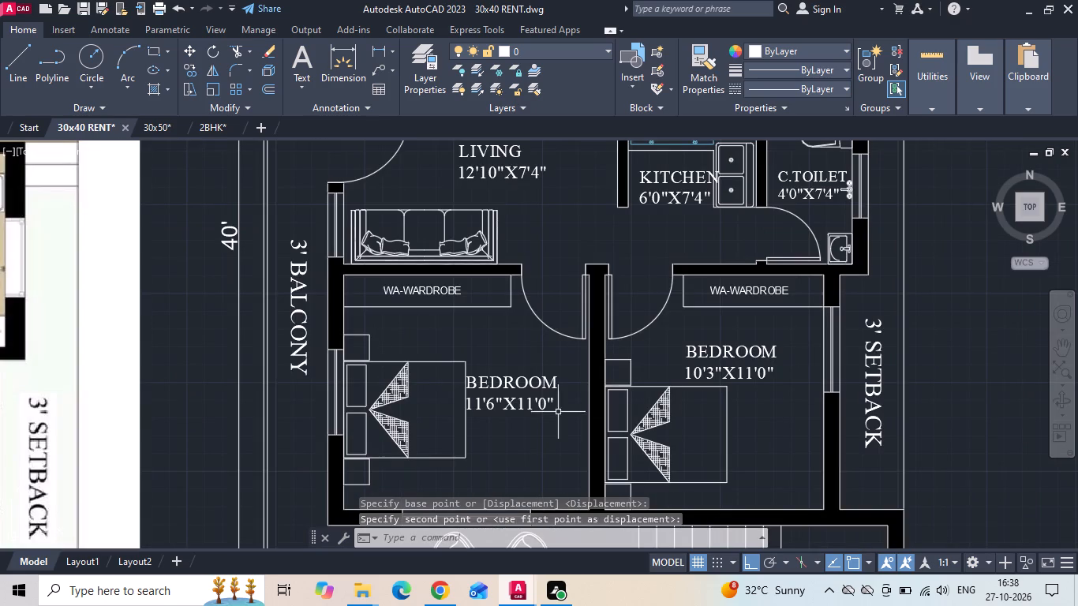
{"action": "left_click", "coordinate": [536, 397]}
{"action": "right_click", "coordinate": [527, 376]}
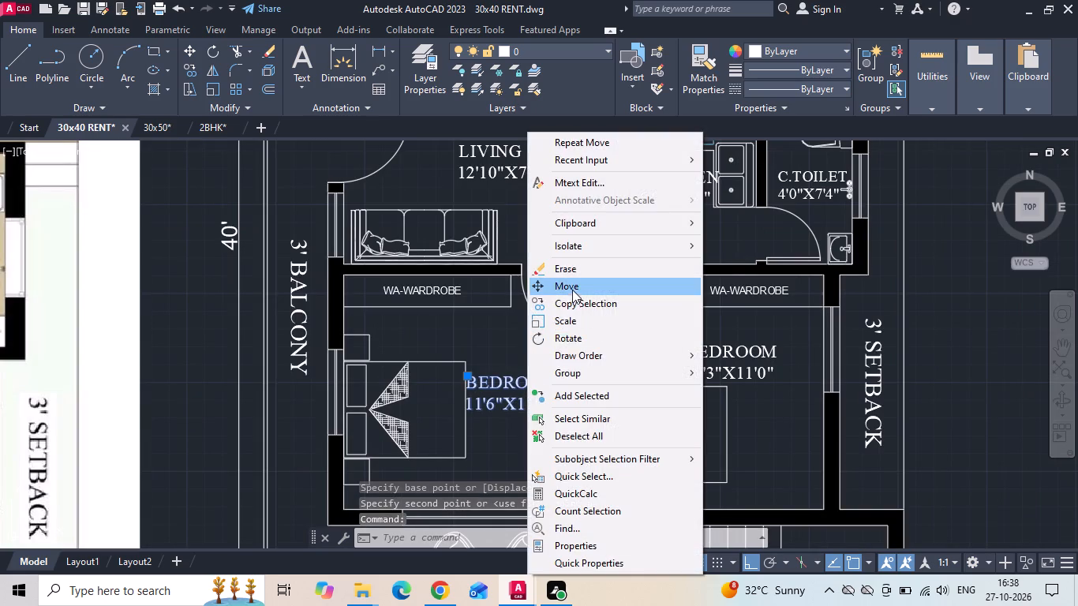
{"action": "left_click", "coordinate": [572, 289]}
{"action": "scroll", "coordinate": [513, 439], "scroll_direction": "up", "scroll_amount": 1}
{"action": "left_click", "coordinate": [511, 451]}
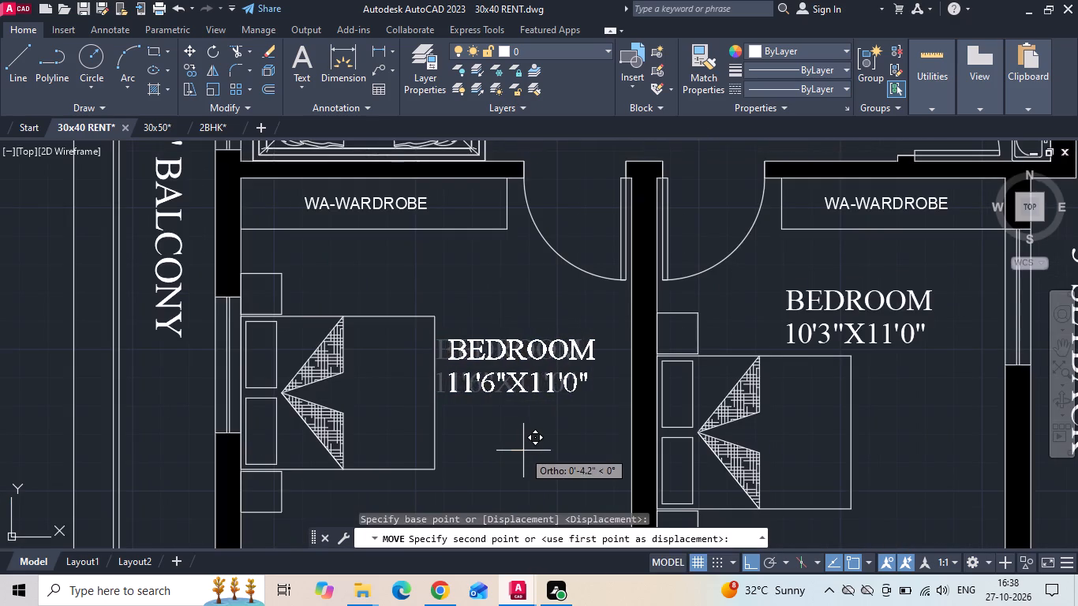
{"action": "left_click", "coordinate": [527, 450]}
Save the 30x40 RENT drawing.
{"action": "key", "text": "ctrl+s"}
{"action": "key", "text": "ctrl+s"}
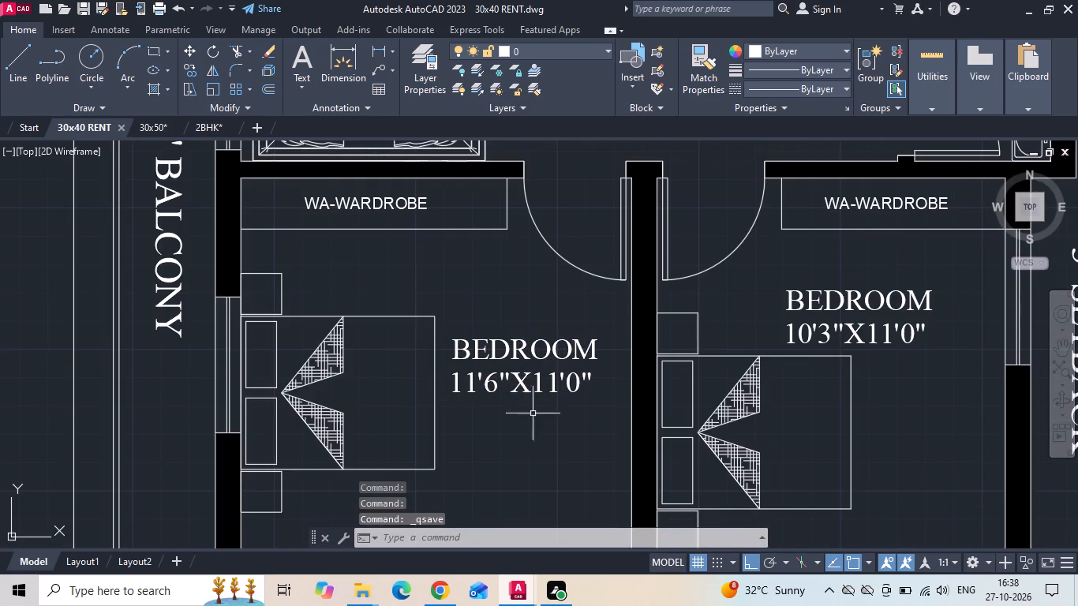
Copy the TV block from the 2BHK drawing's 11'6"X11'0" bedroom into the furnished 30x40 RENT plan near the LIVING label.
{"action": "scroll", "coordinate": [563, 377], "scroll_direction": "down", "scroll_amount": 3}
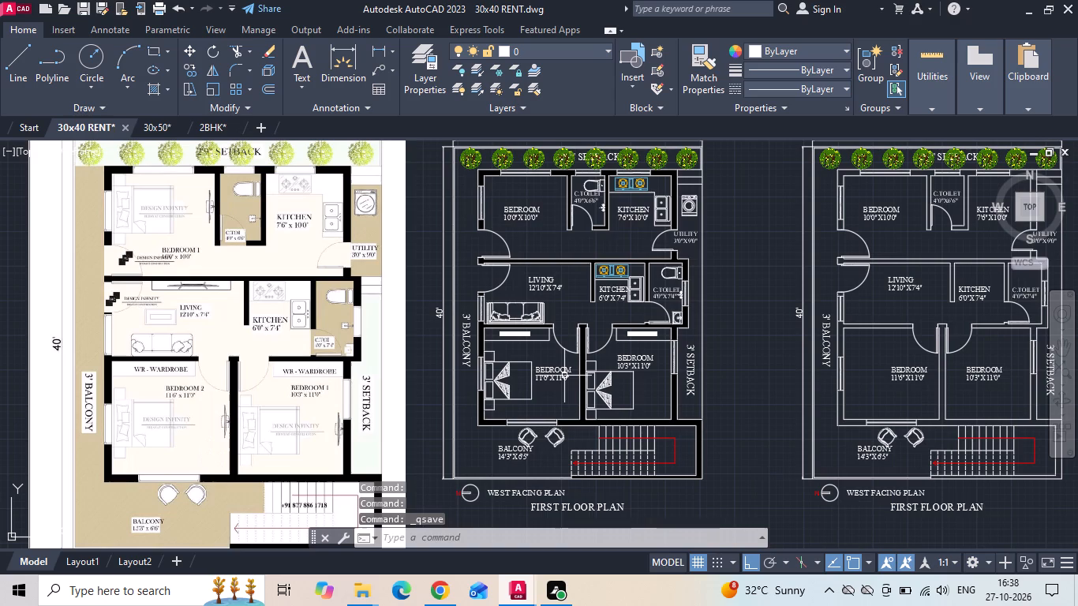
{"action": "scroll", "coordinate": [540, 378], "scroll_direction": "down", "scroll_amount": 1}
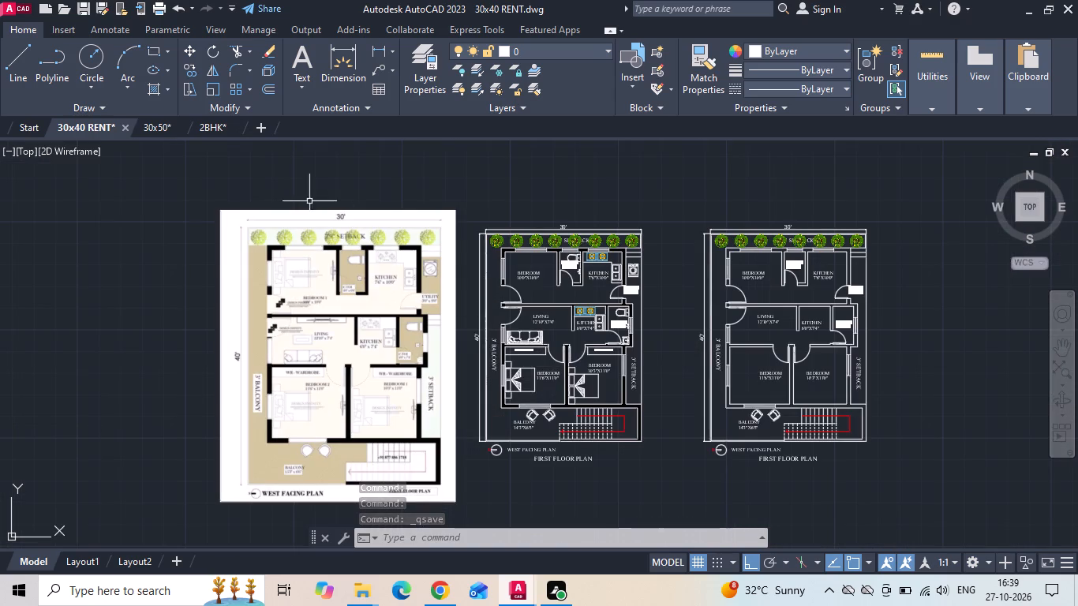
{"action": "left_click", "coordinate": [206, 122]}
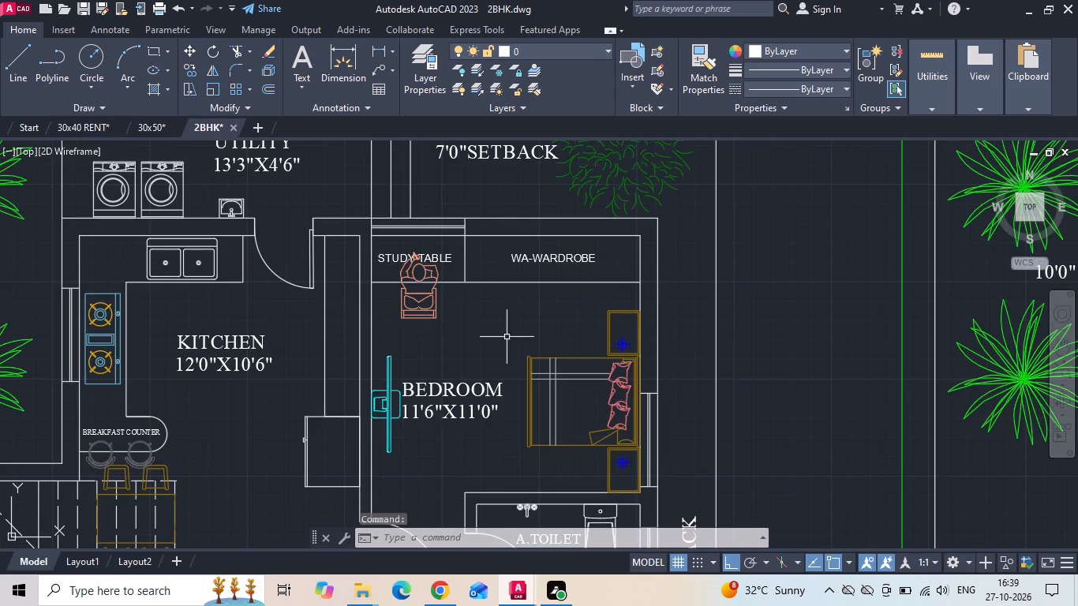
{"action": "left_click", "coordinate": [387, 387]}
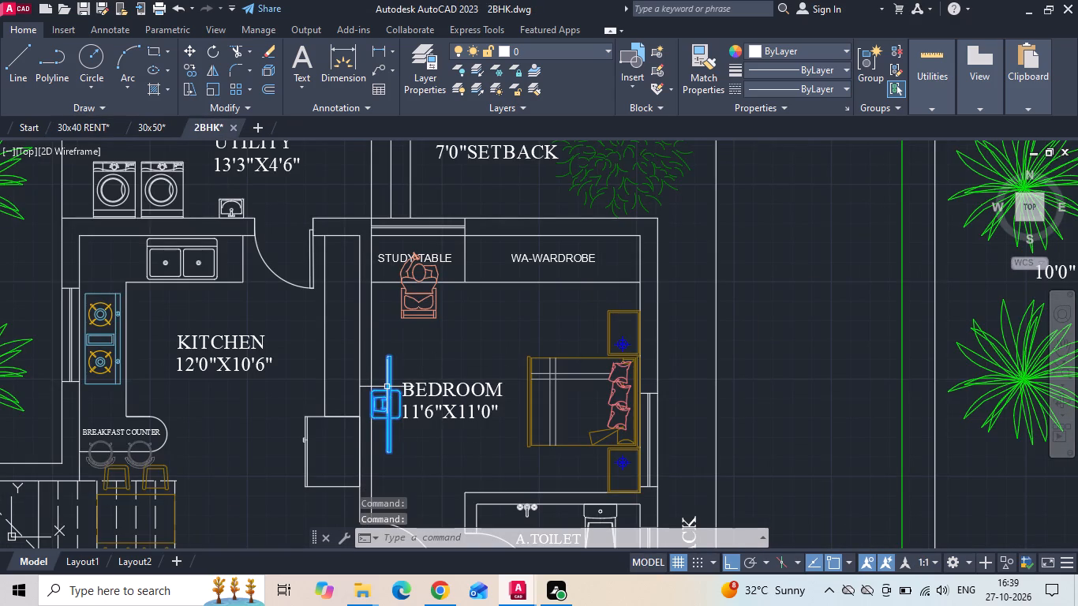
{"action": "key", "text": "ctrl+c"}
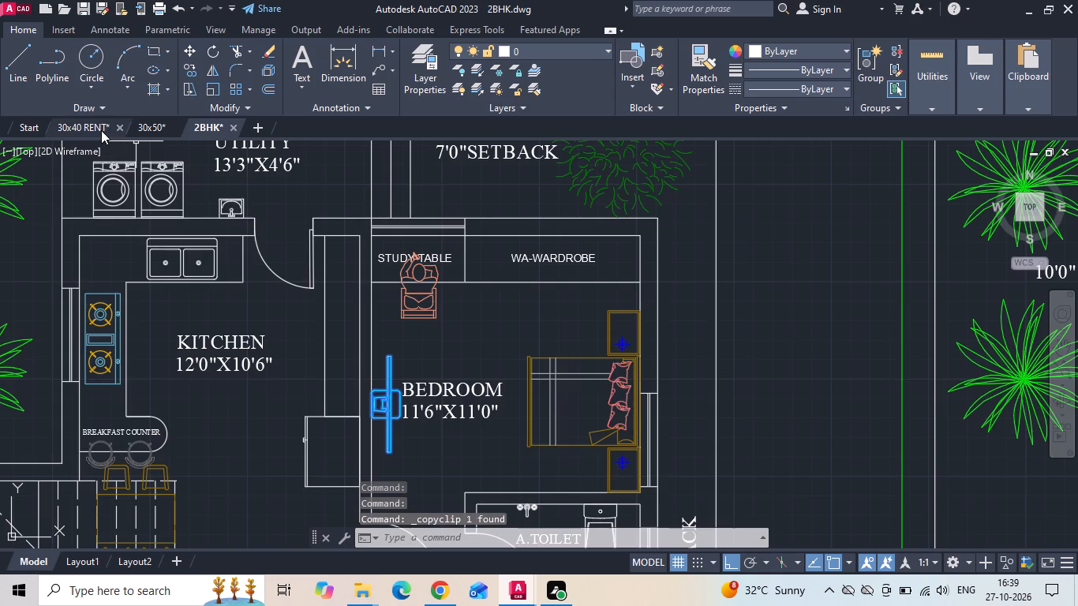
{"action": "left_click", "coordinate": [100, 130]}
{"action": "key", "text": "ctrl+v"}
{"action": "scroll", "coordinate": [613, 409], "scroll_direction": "up", "scroll_amount": 1}
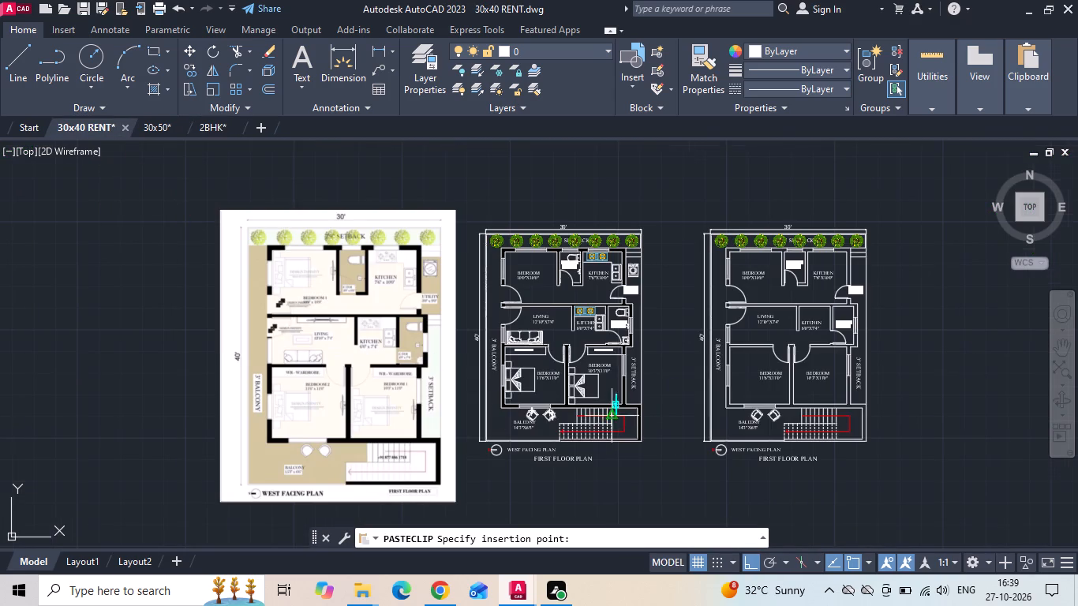
{"action": "scroll", "coordinate": [600, 396], "scroll_direction": "up", "scroll_amount": 2}
{"action": "scroll", "coordinate": [461, 383], "scroll_direction": "down", "scroll_amount": 3}
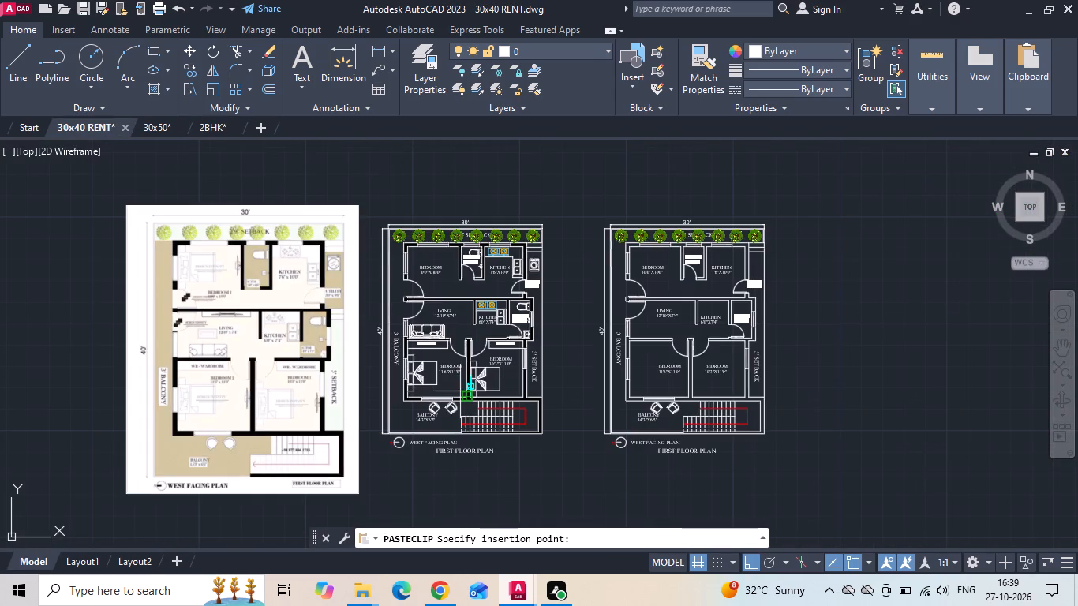
{"action": "scroll", "coordinate": [416, 306], "scroll_direction": "up", "scroll_amount": 4}
{"action": "left_click", "coordinate": [523, 350]}
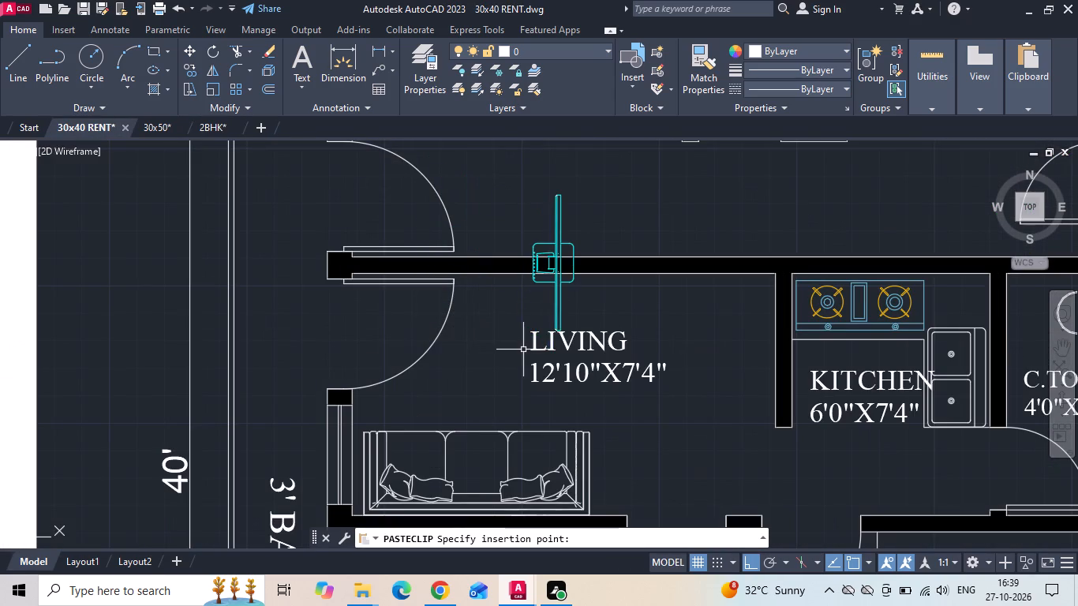
{"action": "key", "text": "Escape"}
Rotate the pasted TV block by 270° so its screen lies parallel to the living room's upper wall.
{"action": "left_click", "coordinate": [569, 303]}
{"action": "left_click", "coordinate": [528, 297]}
{"action": "right_click", "coordinate": [527, 295]}
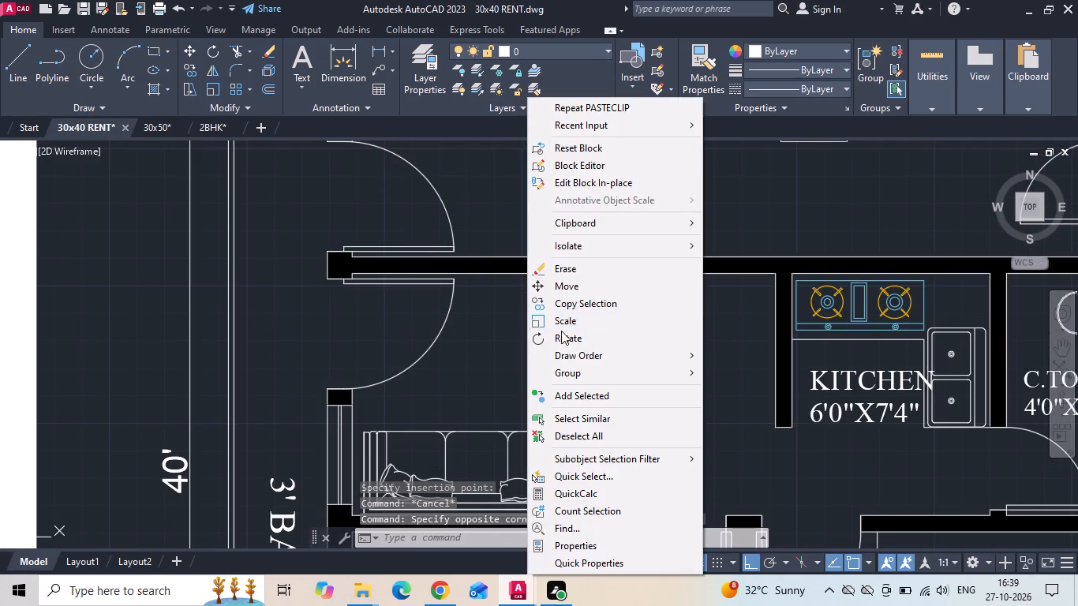
{"action": "left_click", "coordinate": [562, 335]}
{"action": "left_click_drag", "start_coordinate": [586, 200], "coordinate": [588, 217]}
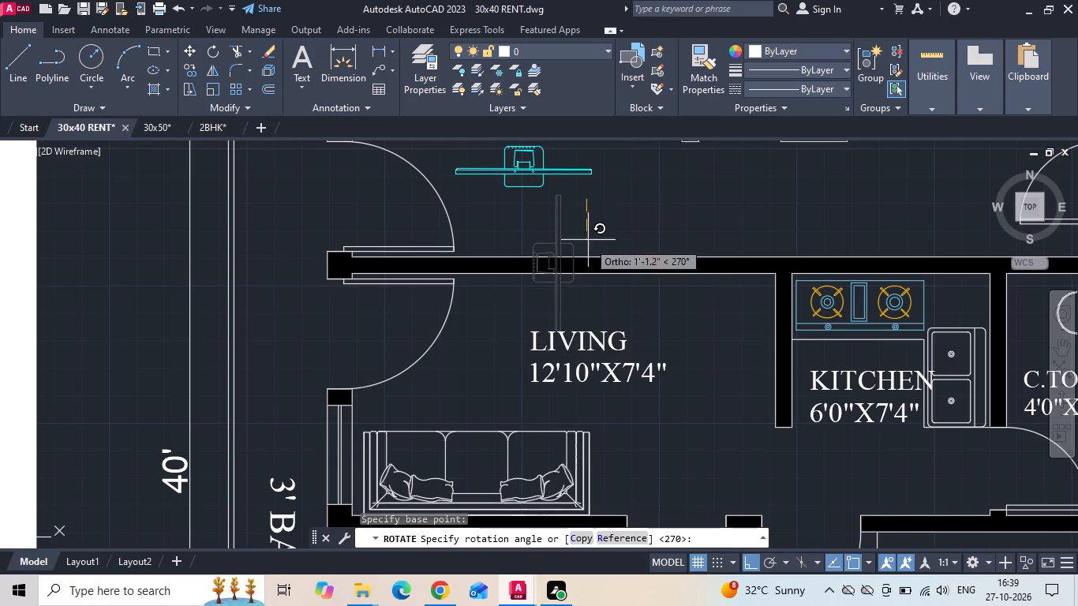
{"action": "left_click", "coordinate": [590, 301]}
Move the TV block by the middle of its back edge onto the inner face of the living room's upper wall.
{"action": "left_click", "coordinate": [546, 204]}
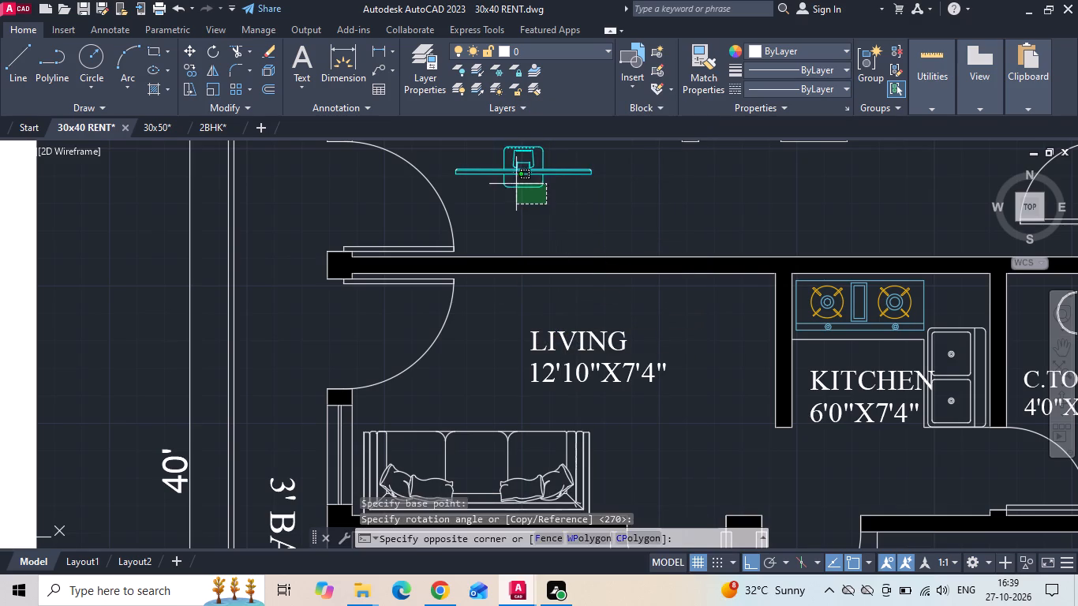
{"action": "left_click", "coordinate": [516, 184]}
{"action": "middle_click_drag", "start_coordinate": [518, 208], "coordinate": [529, 260]}
{"action": "right_click", "coordinate": [530, 262]}
{"action": "left_click", "coordinate": [561, 286]}
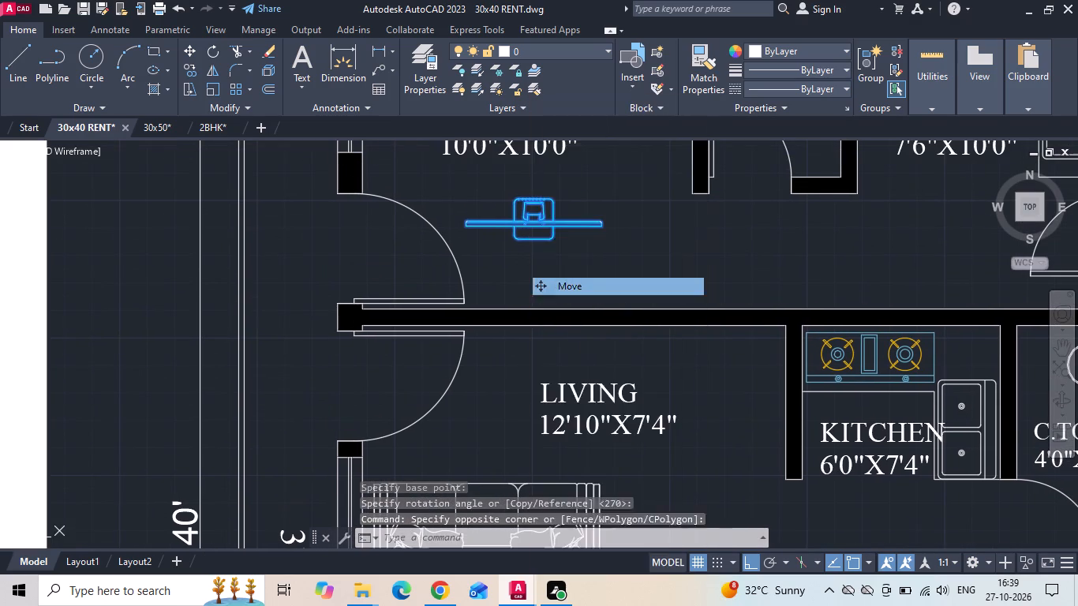
{"action": "scroll", "coordinate": [526, 202], "scroll_direction": "up", "scroll_amount": 4}
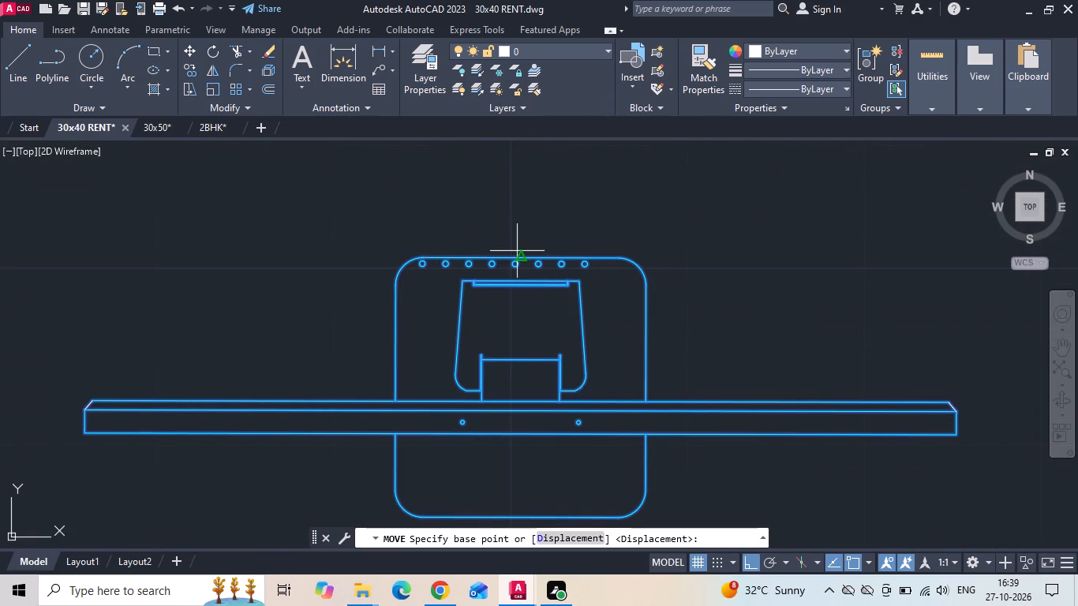
{"action": "scroll", "coordinate": [516, 252], "scroll_direction": "up", "scroll_amount": 3}
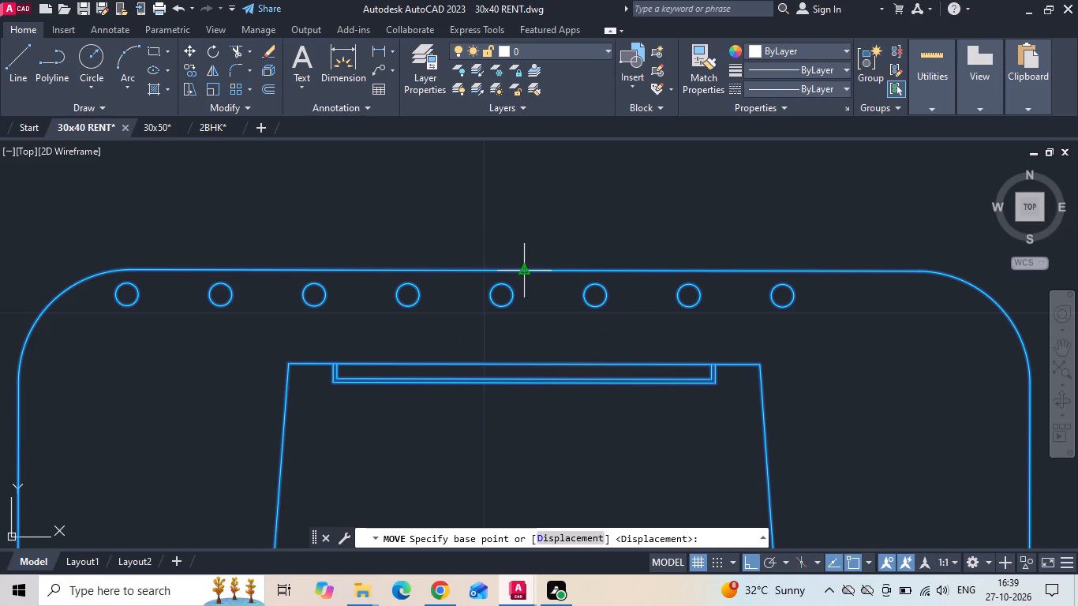
{"action": "left_click", "coordinate": [520, 272]}
{"action": "scroll", "coordinate": [536, 234], "scroll_direction": "down", "scroll_amount": 6}
{"action": "middle_click_drag", "start_coordinate": [593, 383], "coordinate": [563, 221]}
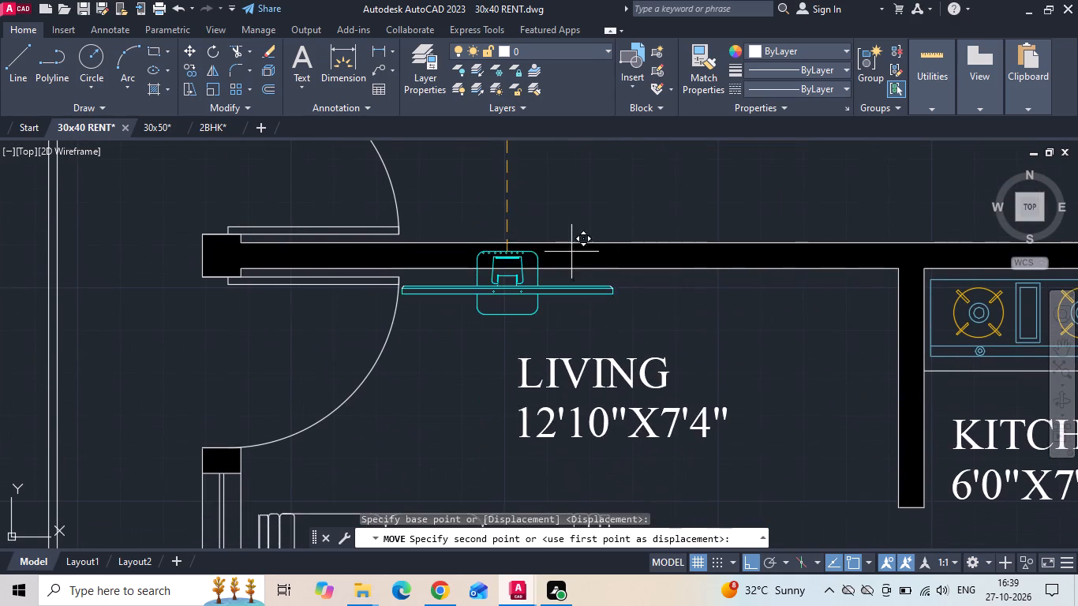
{"action": "left_click", "coordinate": [599, 267]}
{"action": "scroll", "coordinate": [605, 193], "scroll_direction": "down", "scroll_amount": 2}
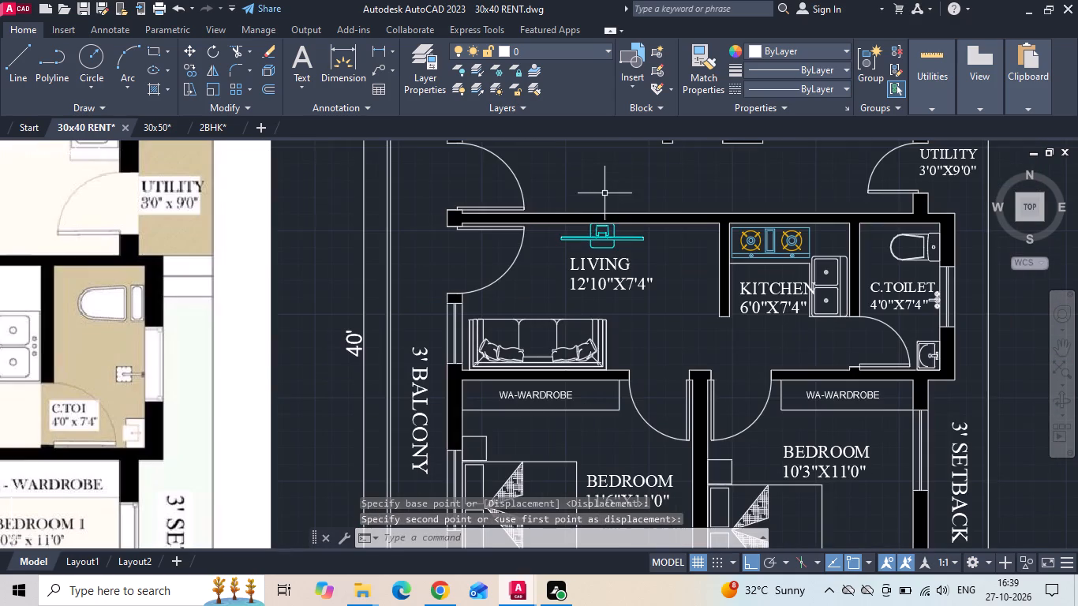
Copy the living room TV block into the 11'6"X11'0" bedroom, just below its room label.
{"action": "left_click", "coordinate": [612, 238]}
{"action": "right_click", "coordinate": [612, 238]}
{"action": "left_click", "coordinate": [638, 305]}
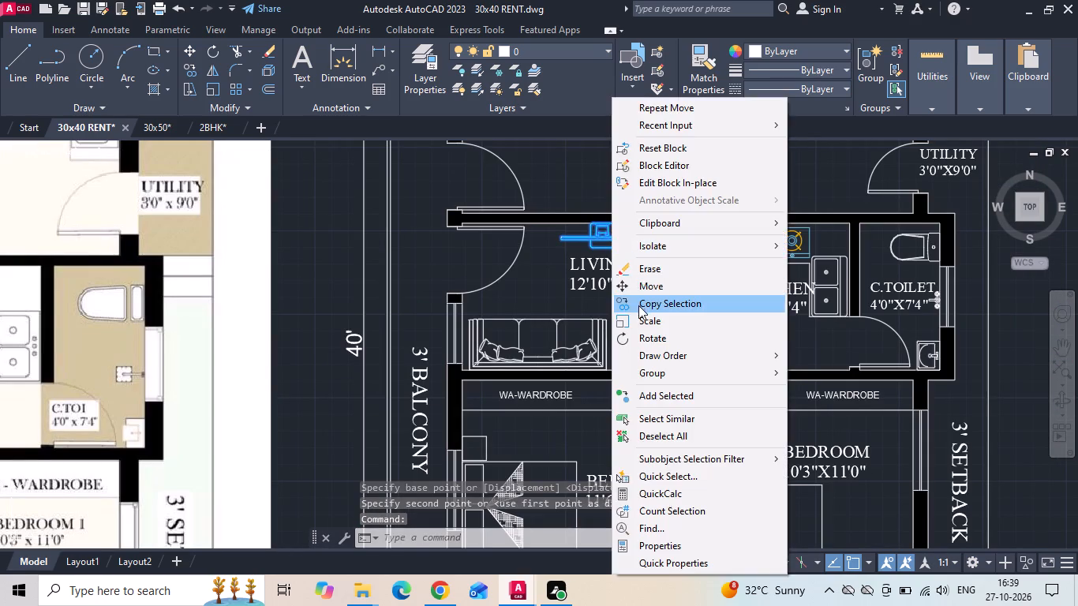
{"action": "left_click_drag", "start_coordinate": [619, 235], "coordinate": [619, 252]}
{"action": "middle_click_drag", "start_coordinate": [619, 339], "coordinate": [603, 138]}
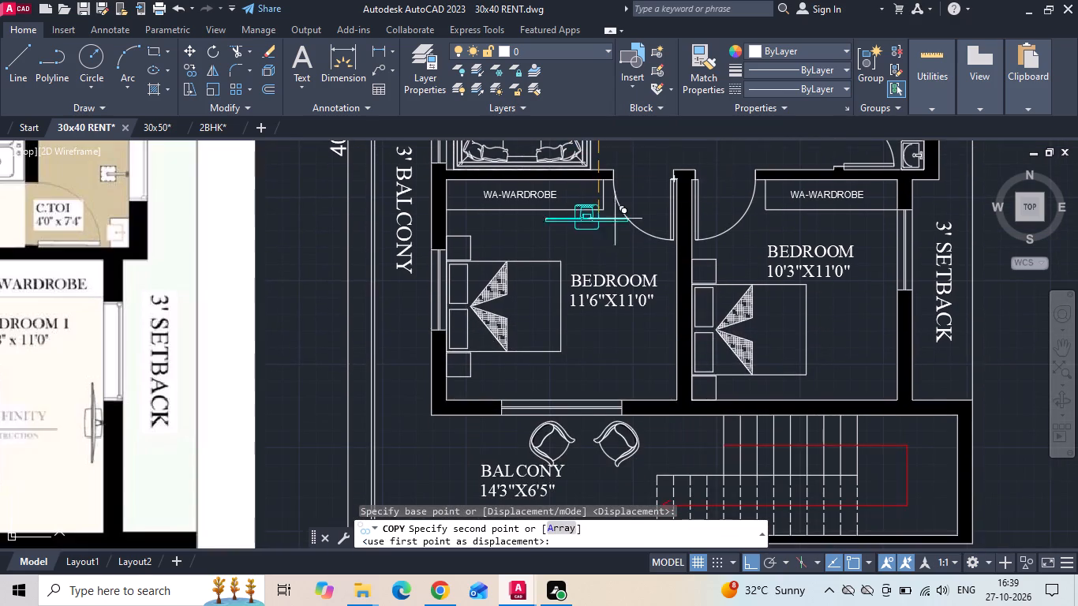
{"action": "scroll", "coordinate": [627, 333], "scroll_direction": "up", "scroll_amount": 1}
{"action": "left_click", "coordinate": [627, 335]}
{"action": "key", "text": "Escape"}
Rotate the copied TV by 270° so its screen runs parallel to the partition wall and faces the bed.
{"action": "left_click", "coordinate": [623, 330]}
{"action": "left_click", "coordinate": [601, 350]}
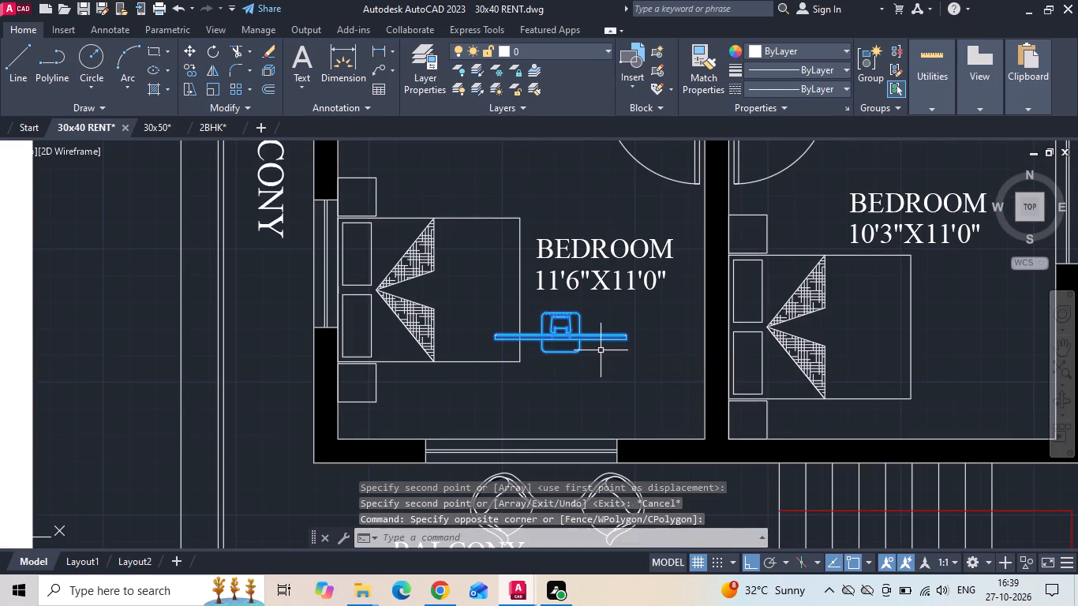
{"action": "right_click", "coordinate": [599, 350]}
{"action": "left_click", "coordinate": [631, 336]}
{"action": "left_click", "coordinate": [619, 339]}
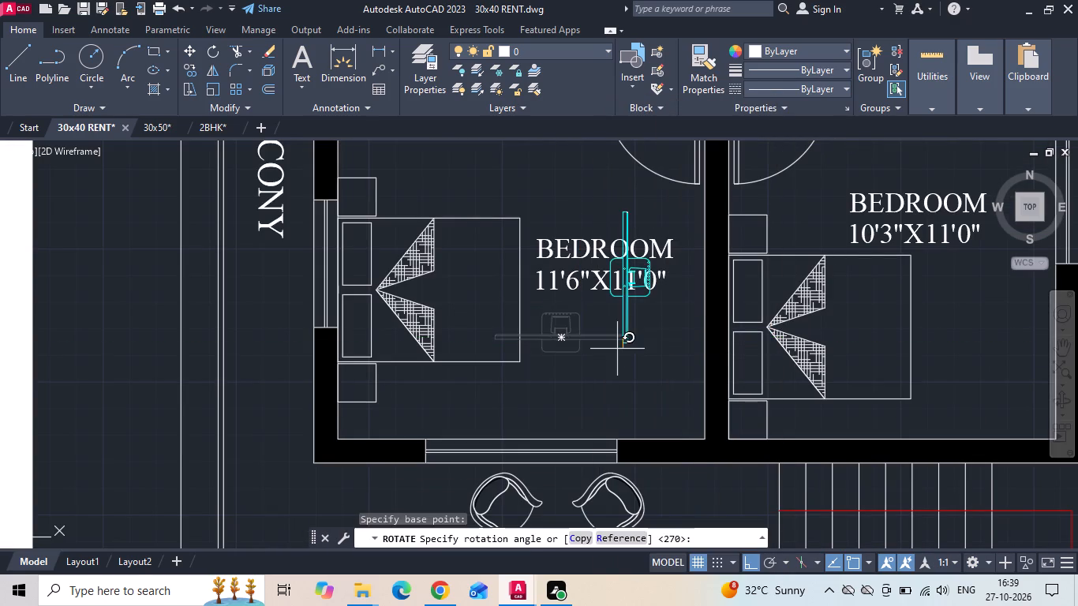
{"action": "left_click", "coordinate": [613, 360]}
Move the rotated TV by its back edge against the partition wall of the 11'6"X11'0" bedroom.
{"action": "left_click", "coordinate": [627, 320]}
{"action": "right_click", "coordinate": [627, 320]}
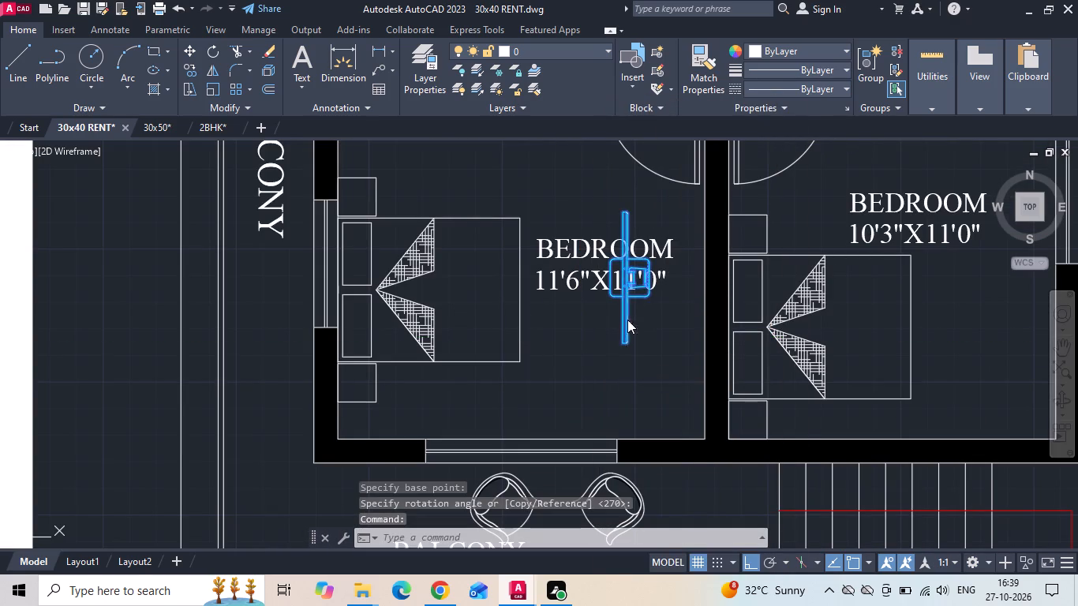
{"action": "left_click", "coordinate": [657, 289]}
{"action": "scroll", "coordinate": [646, 281], "scroll_direction": "up", "scroll_amount": 3}
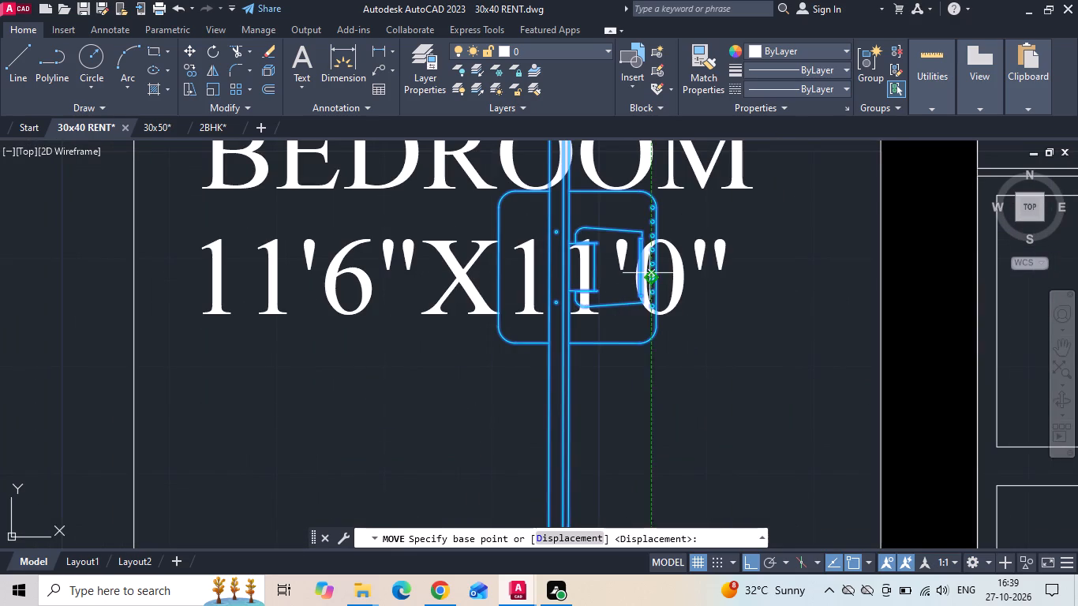
{"action": "left_click", "coordinate": [660, 259]}
{"action": "scroll", "coordinate": [739, 305], "scroll_direction": "down", "scroll_amount": 1}
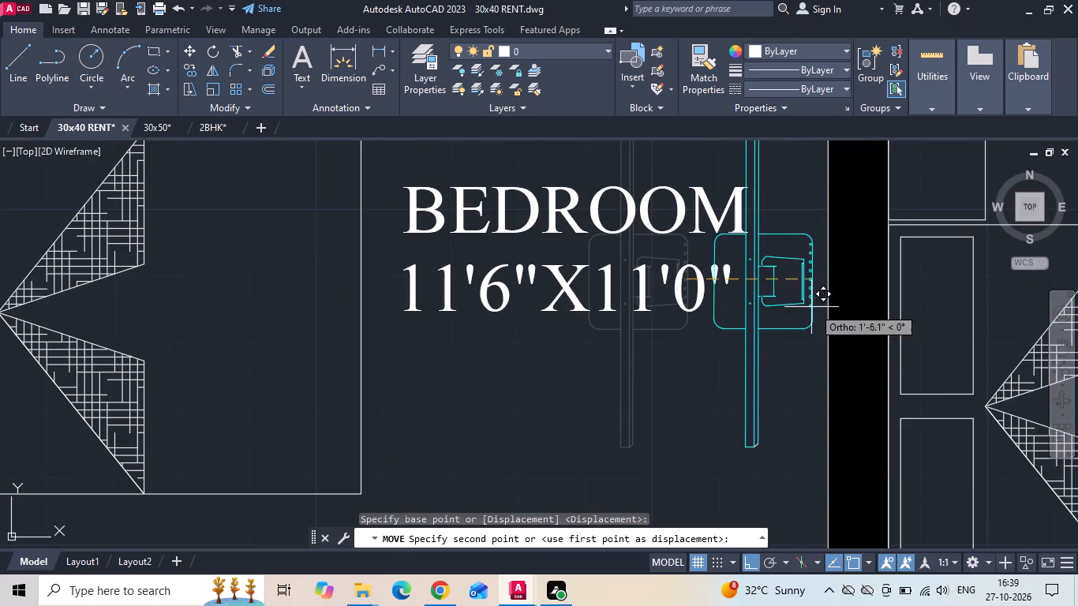
{"action": "left_click", "coordinate": [829, 280]}
{"action": "scroll", "coordinate": [758, 295], "scroll_direction": "down", "scroll_amount": 3}
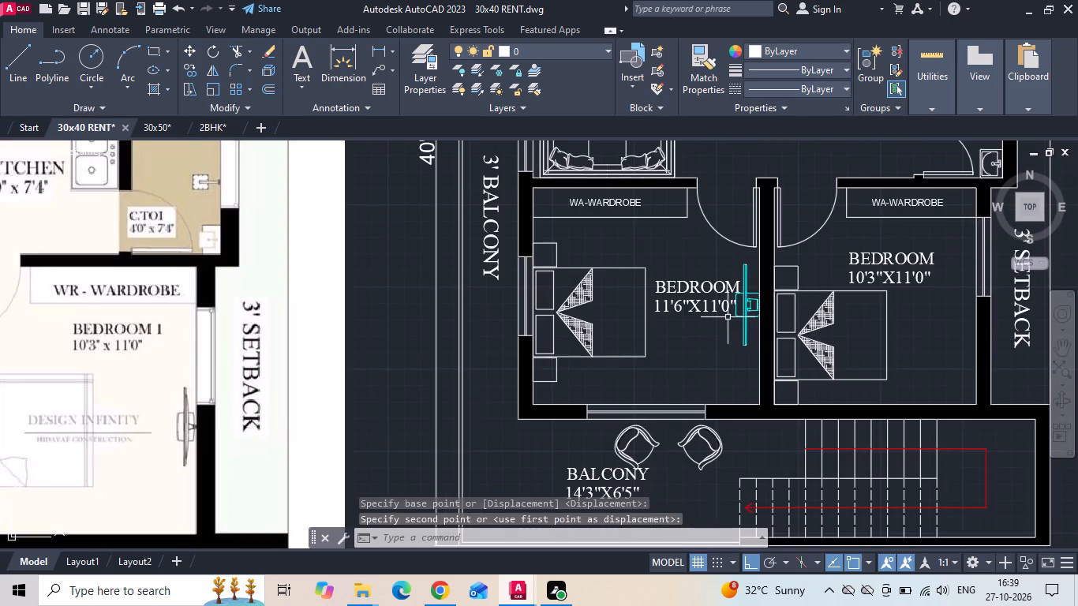
Shift the BEDROOM 11'6"X11'0" label about 2.4" toward the bed, away from the TV.
{"action": "left_click", "coordinate": [712, 306]}
{"action": "right_click", "coordinate": [711, 305]}
{"action": "left_click", "coordinate": [747, 290]}
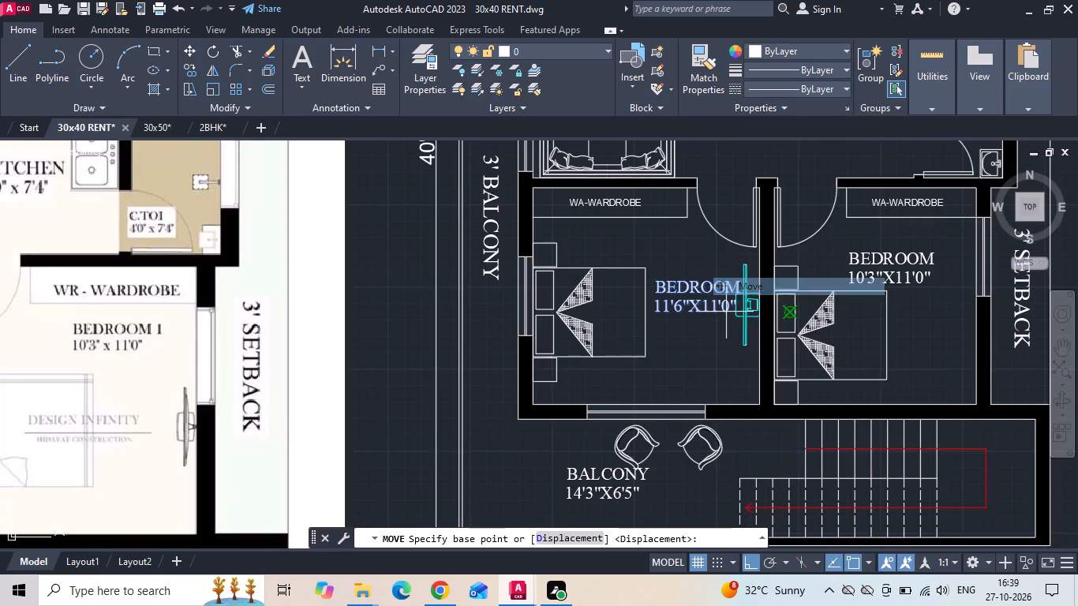
{"action": "scroll", "coordinate": [726, 312], "scroll_direction": "up", "scroll_amount": 1}
{"action": "left_click", "coordinate": [699, 360]}
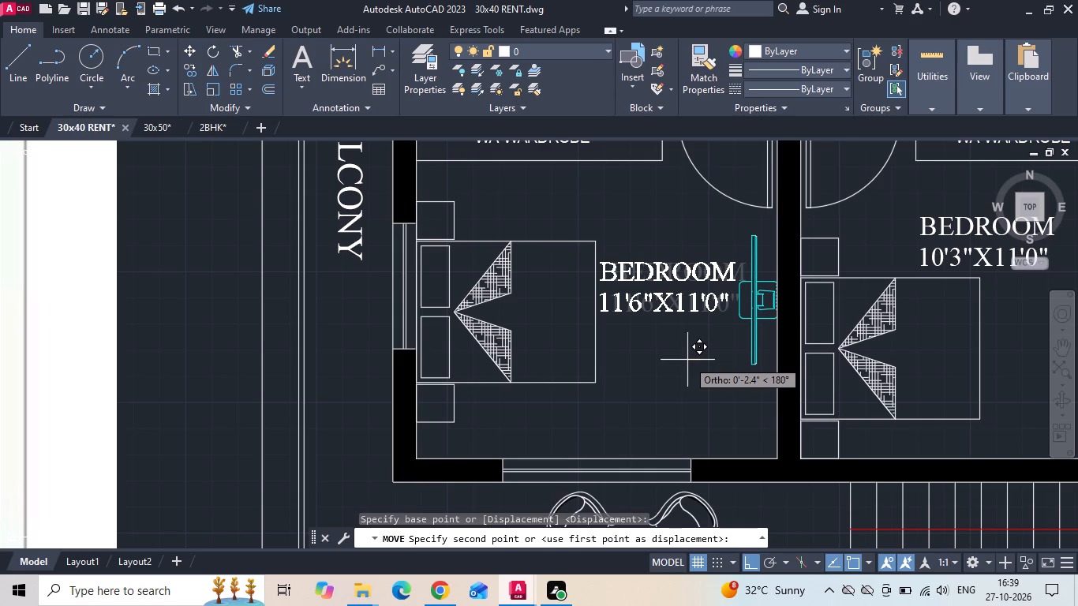
{"action": "left_click", "coordinate": [687, 360]}
Move the TV in the 11'6"X11'0" bedroom slightly down along the partition wall, level with the bed's centre.
{"action": "left_click", "coordinate": [758, 301]}
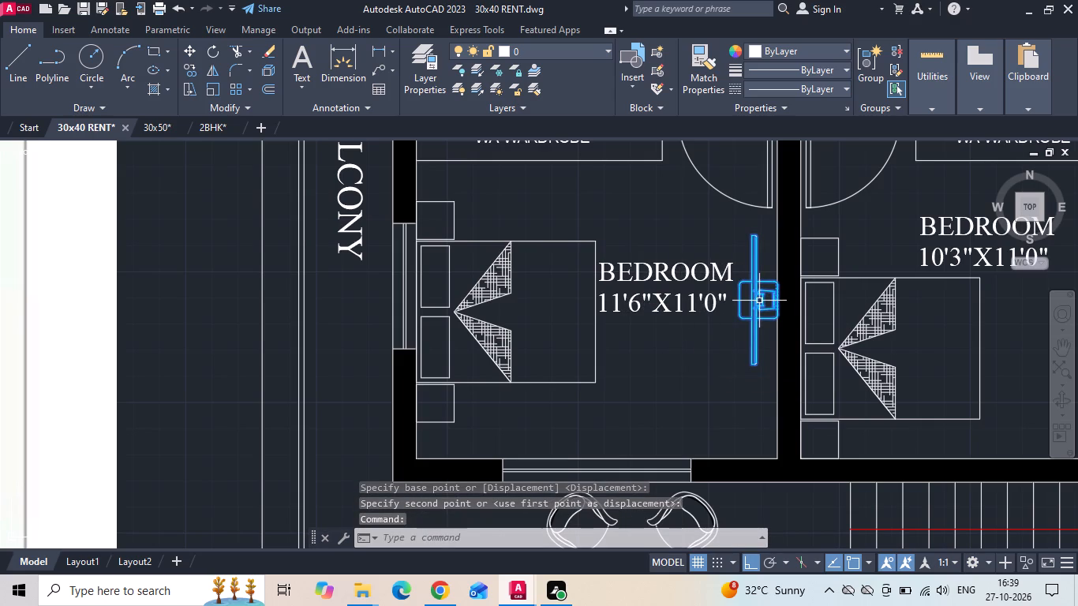
{"action": "right_click", "coordinate": [631, 236]}
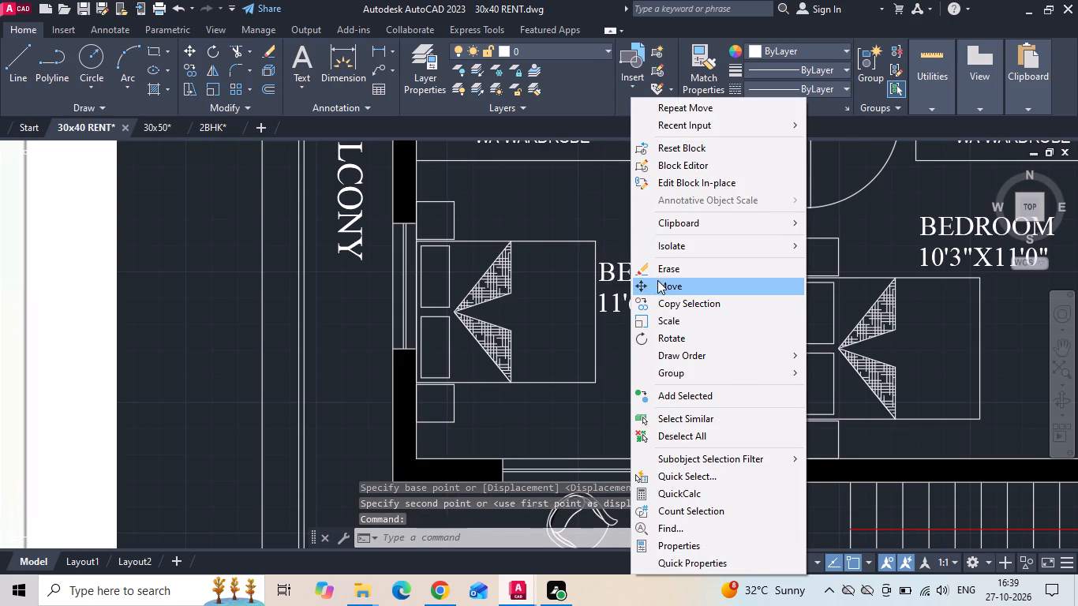
{"action": "left_click", "coordinate": [657, 280]}
{"action": "left_click", "coordinate": [699, 368]}
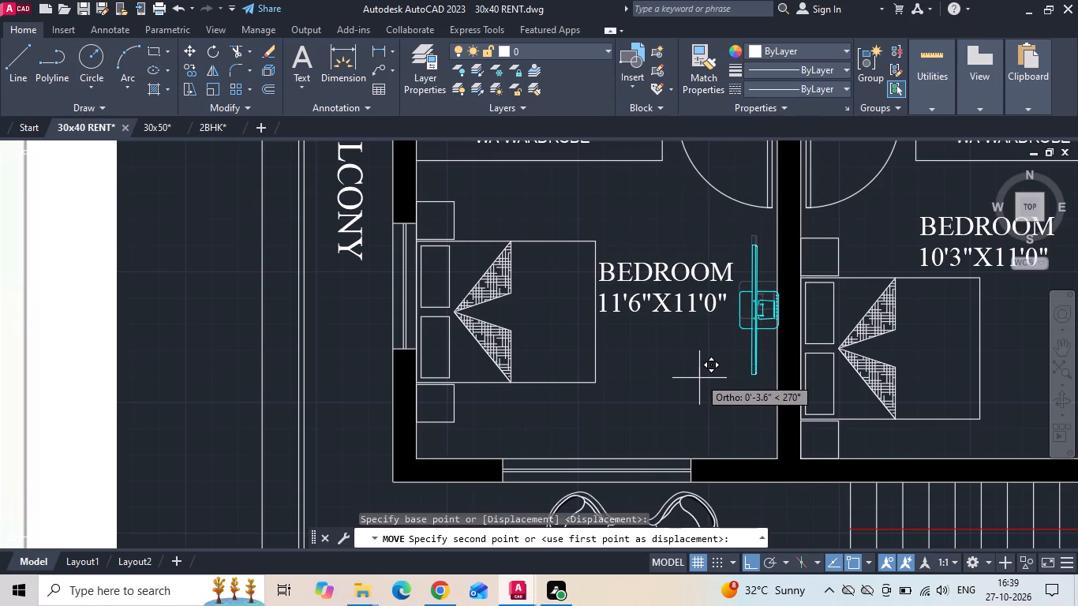
{"action": "left_click", "coordinate": [700, 380]}
Copy the TV from the 11'6"X11'0" bedroom to the outer wall of the 10'3"X11'0" bedroom, using the rooms' matching lower wall corners.
{"action": "left_click", "coordinate": [760, 311]}
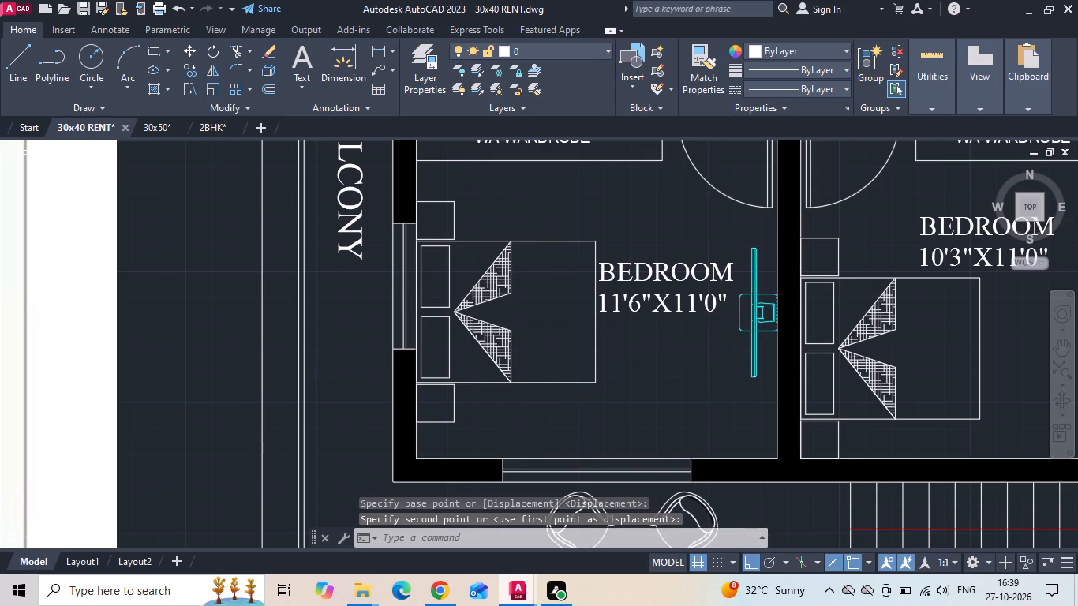
{"action": "left_click", "coordinate": [740, 302]}
{"action": "right_click", "coordinate": [739, 301]}
{"action": "left_click", "coordinate": [784, 298]}
{"action": "middle_click_drag", "start_coordinate": [754, 317], "coordinate": [752, 317]}
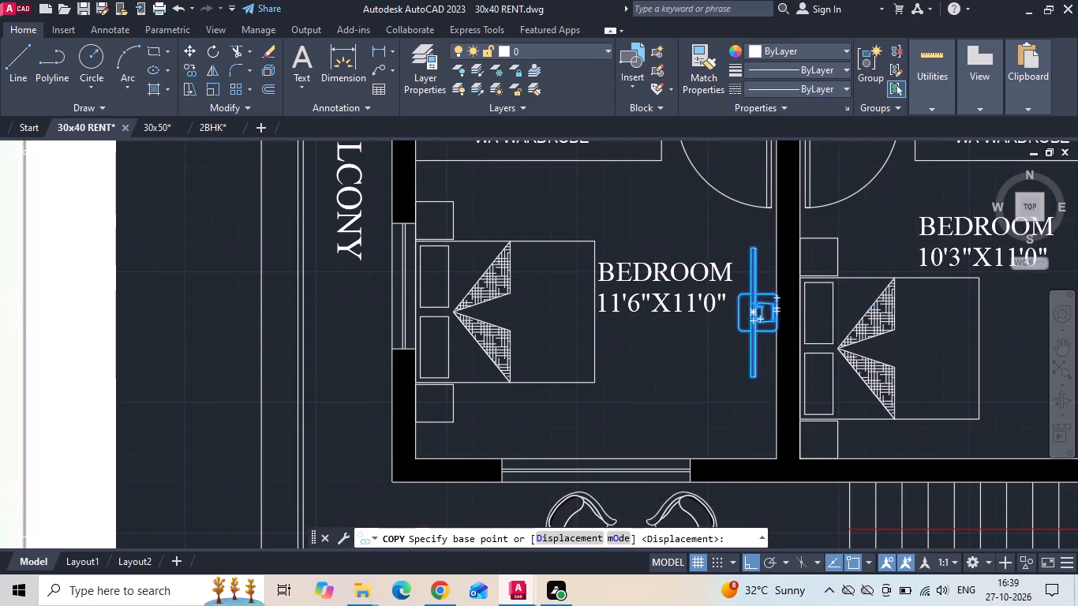
{"action": "middle_click_drag", "start_coordinate": [752, 317], "coordinate": [386, 376]}
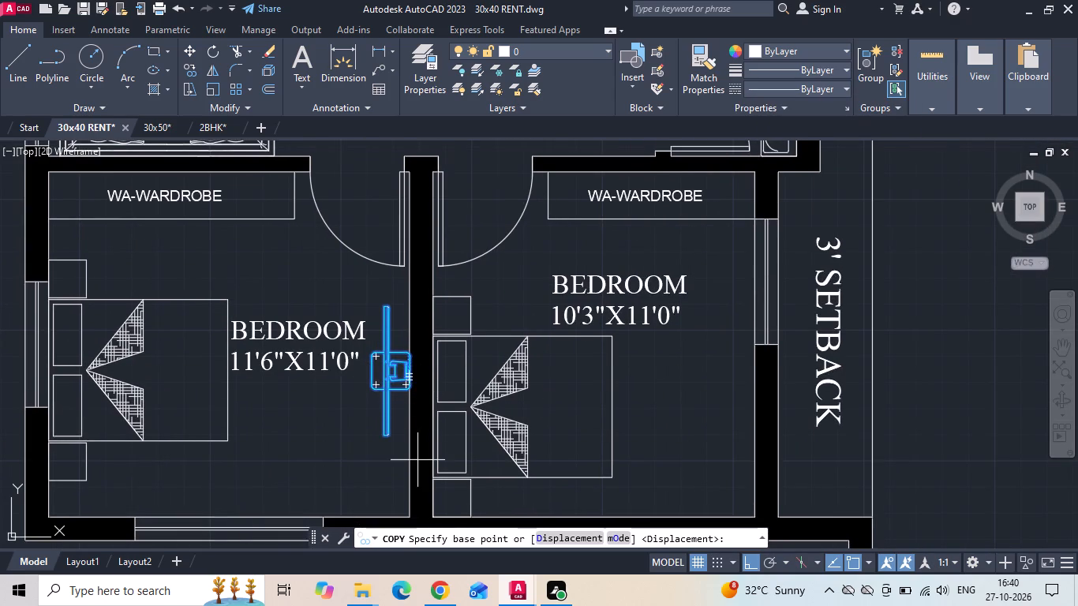
{"action": "middle_click_drag", "start_coordinate": [414, 462], "coordinate": [413, 388]}
{"action": "left_click", "coordinate": [410, 445]}
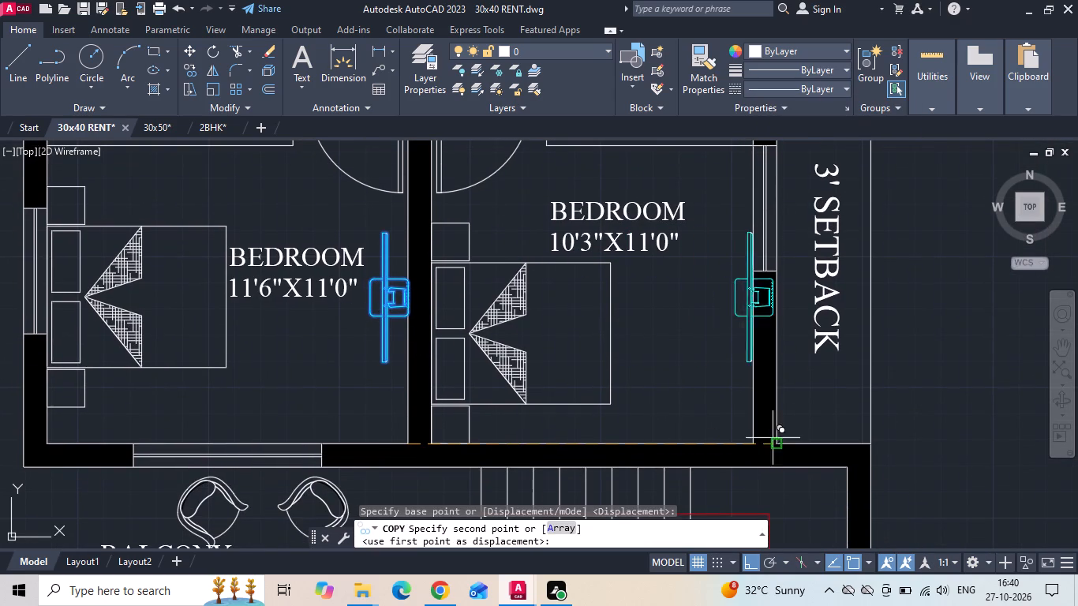
{"action": "left_click", "coordinate": [755, 443]}
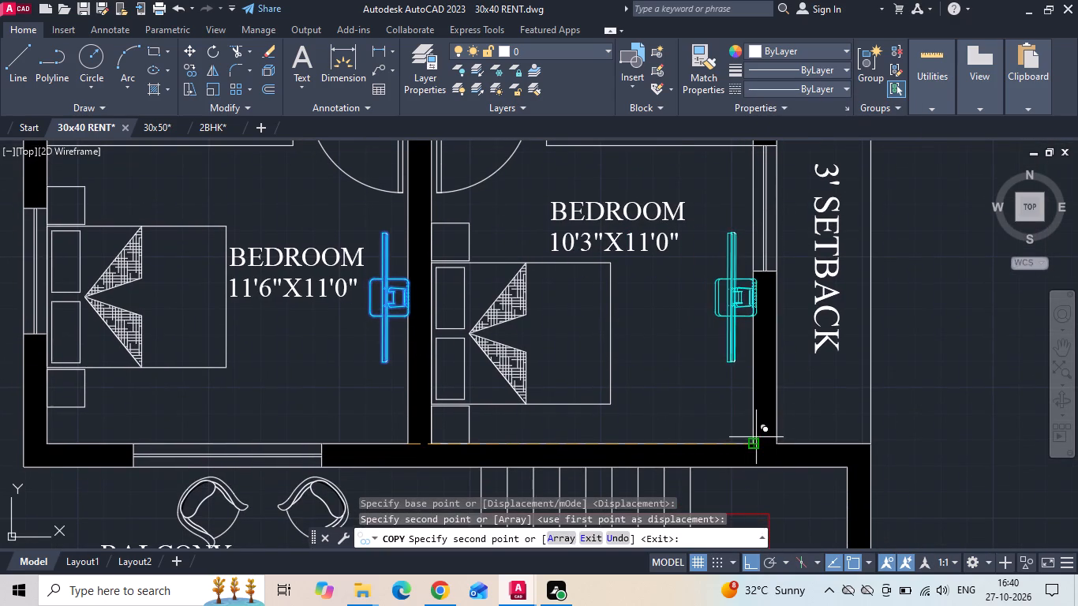
{"action": "key", "text": "Escape"}
Move the TV in the 10'3"X11'0" bedroom about 1'-4" down along the outer wall, opposite the bed.
{"action": "left_click", "coordinate": [724, 275]}
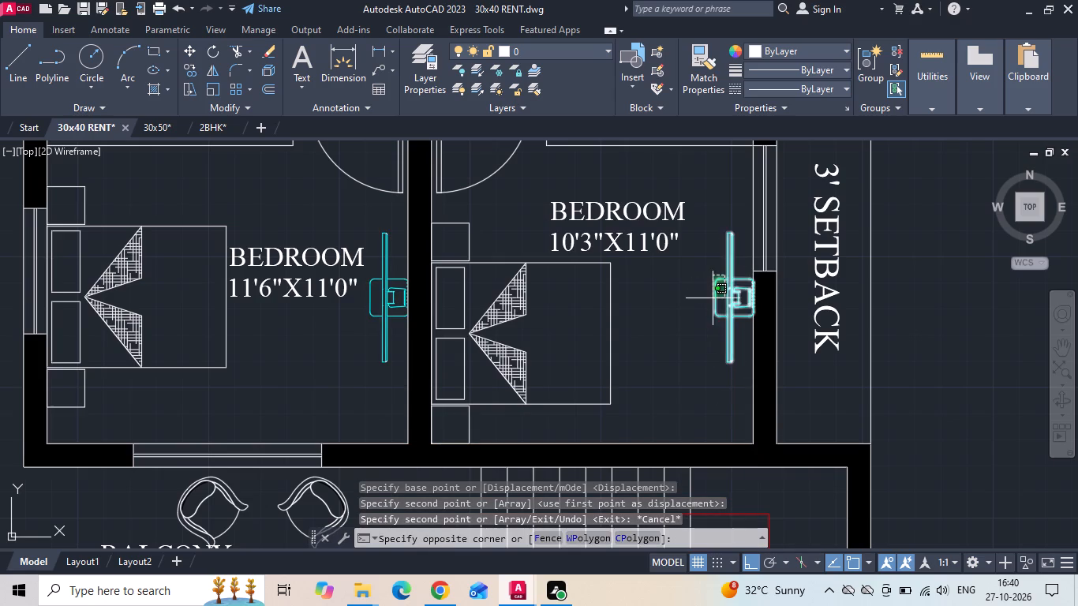
{"action": "left_click", "coordinate": [713, 299]}
{"action": "right_click", "coordinate": [713, 299]}
{"action": "left_click", "coordinate": [752, 285]}
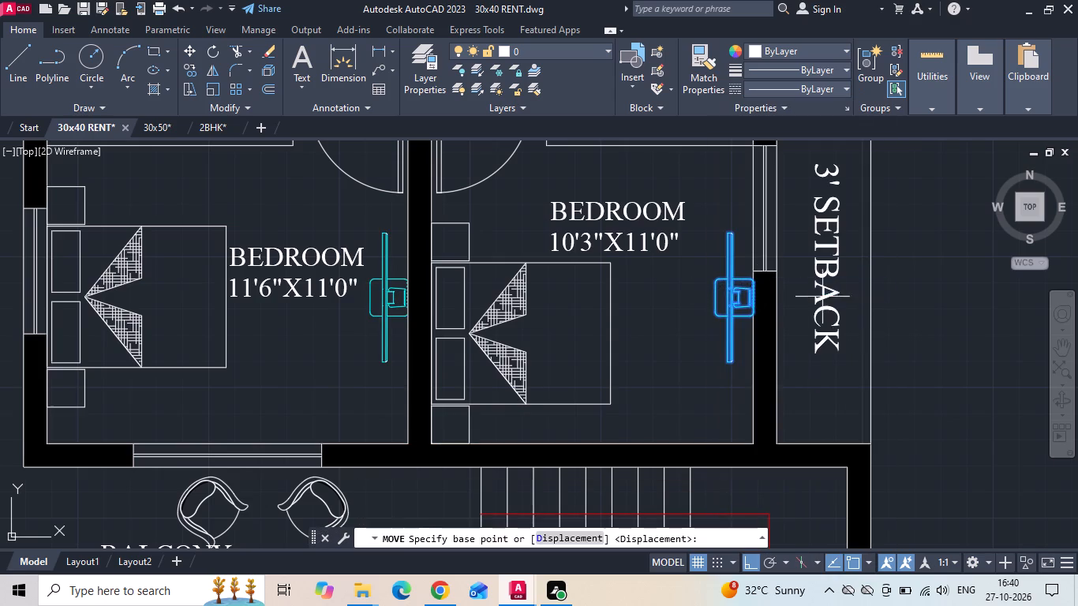
{"action": "scroll", "coordinate": [900, 252], "scroll_direction": "up", "scroll_amount": 1}
{"action": "left_click_drag", "start_coordinate": [942, 225], "coordinate": [945, 234]}
{"action": "scroll", "coordinate": [942, 271], "scroll_direction": "down", "scroll_amount": 2}
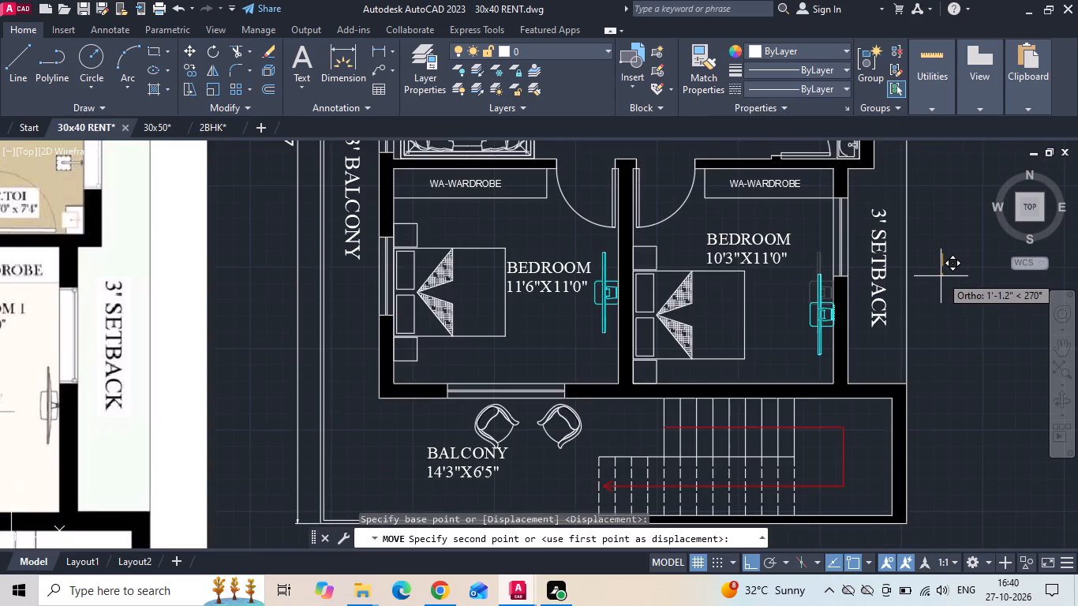
{"action": "scroll", "coordinate": [941, 278], "scroll_direction": "up", "scroll_amount": 2}
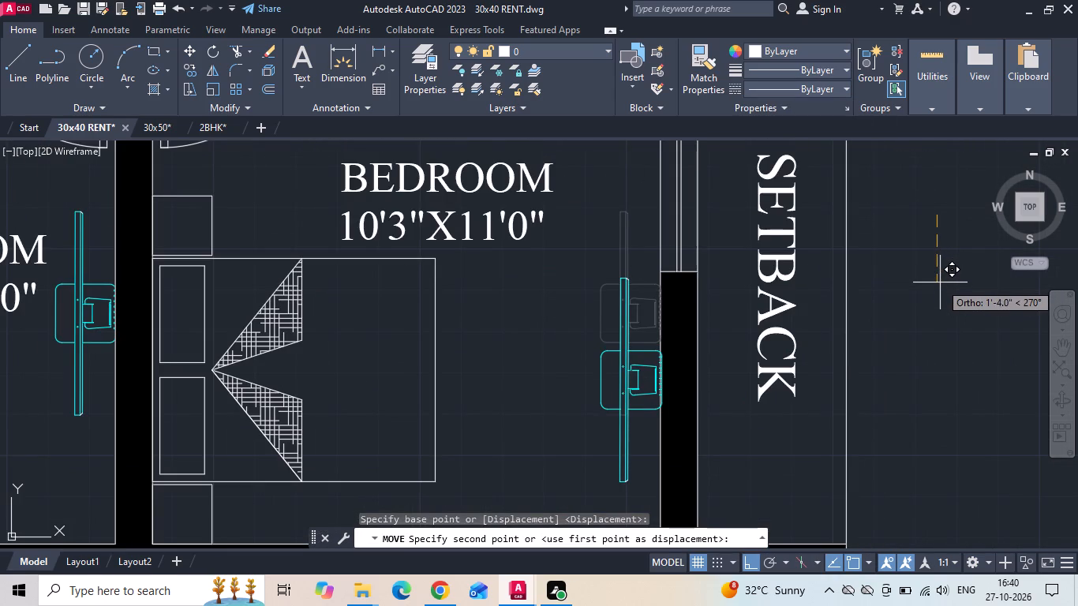
{"action": "left_click", "coordinate": [939, 287]}
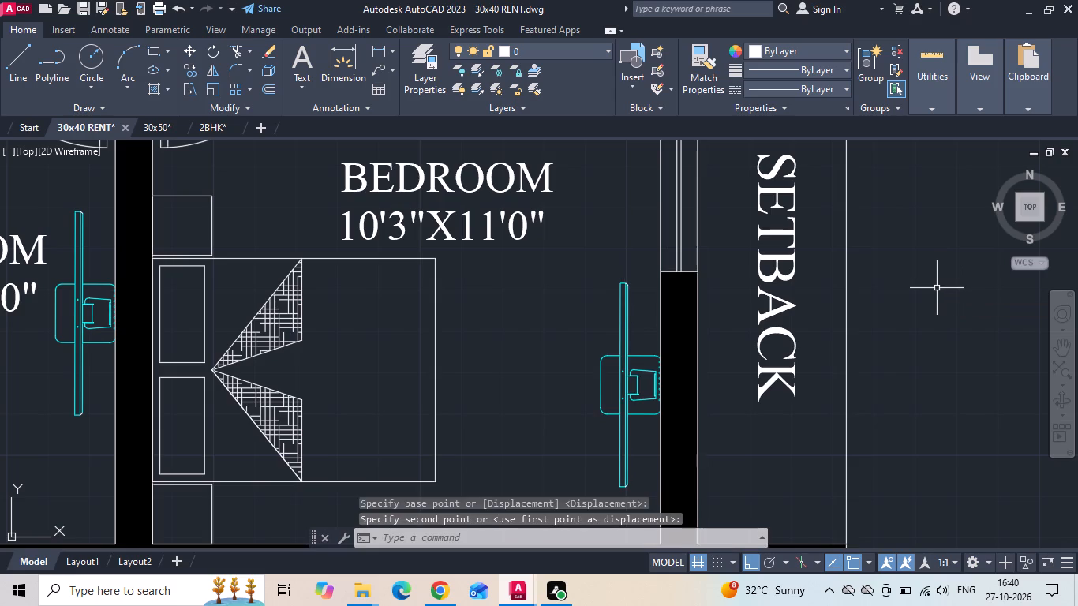
Save the 30x40 RENT drawing.
{"action": "key", "text": "ctrl+s"}
{"action": "key", "text": "ctrl+s"}
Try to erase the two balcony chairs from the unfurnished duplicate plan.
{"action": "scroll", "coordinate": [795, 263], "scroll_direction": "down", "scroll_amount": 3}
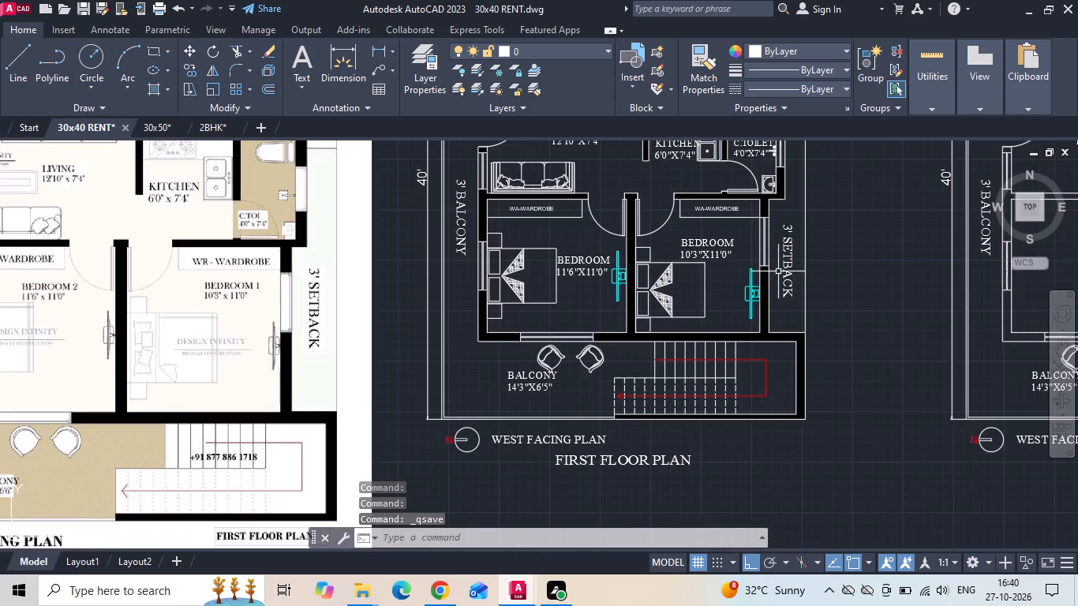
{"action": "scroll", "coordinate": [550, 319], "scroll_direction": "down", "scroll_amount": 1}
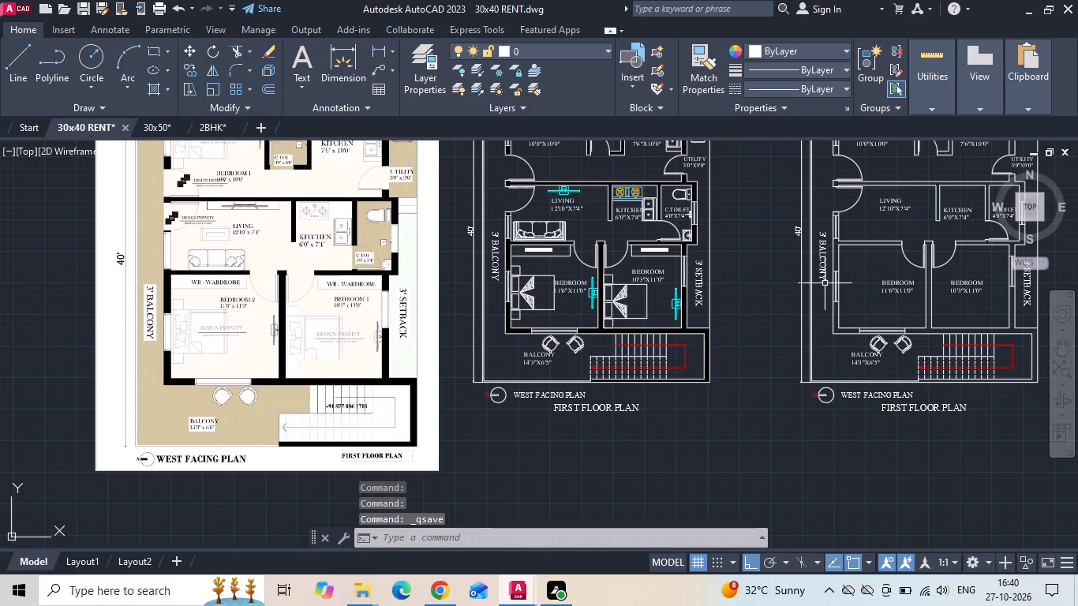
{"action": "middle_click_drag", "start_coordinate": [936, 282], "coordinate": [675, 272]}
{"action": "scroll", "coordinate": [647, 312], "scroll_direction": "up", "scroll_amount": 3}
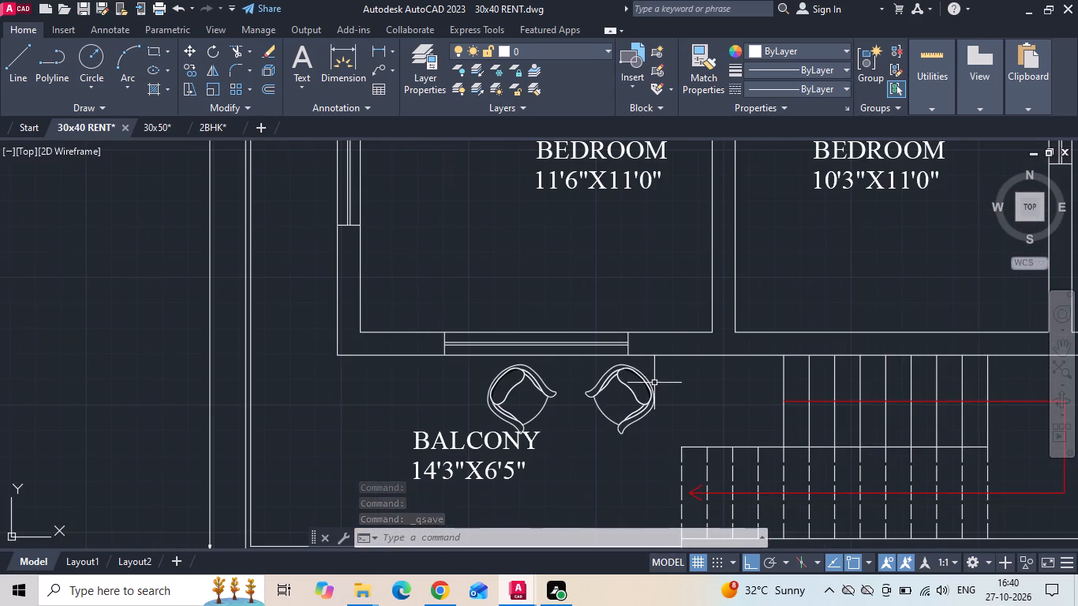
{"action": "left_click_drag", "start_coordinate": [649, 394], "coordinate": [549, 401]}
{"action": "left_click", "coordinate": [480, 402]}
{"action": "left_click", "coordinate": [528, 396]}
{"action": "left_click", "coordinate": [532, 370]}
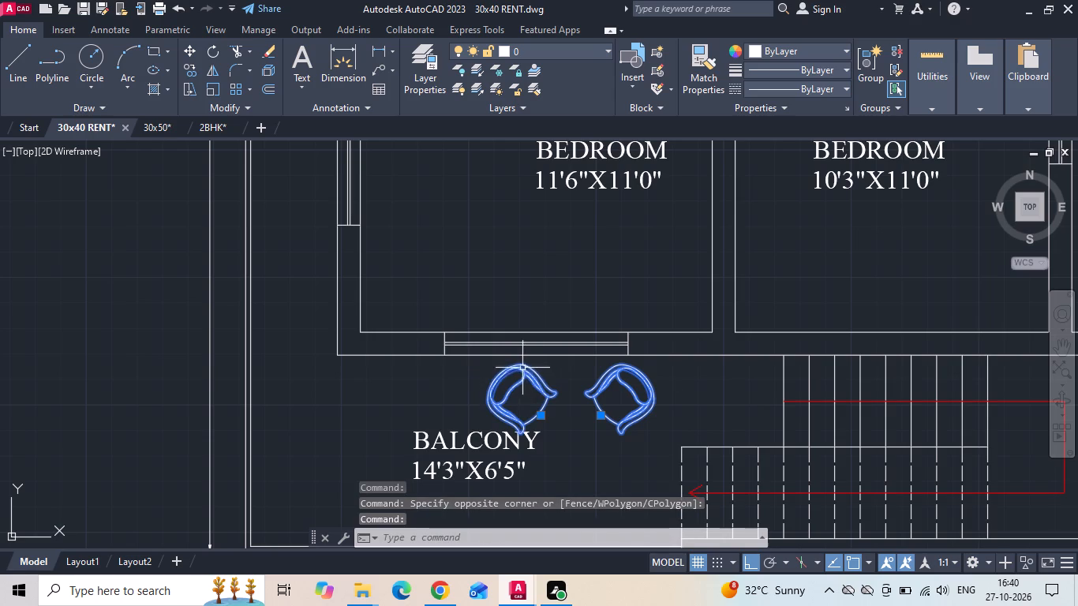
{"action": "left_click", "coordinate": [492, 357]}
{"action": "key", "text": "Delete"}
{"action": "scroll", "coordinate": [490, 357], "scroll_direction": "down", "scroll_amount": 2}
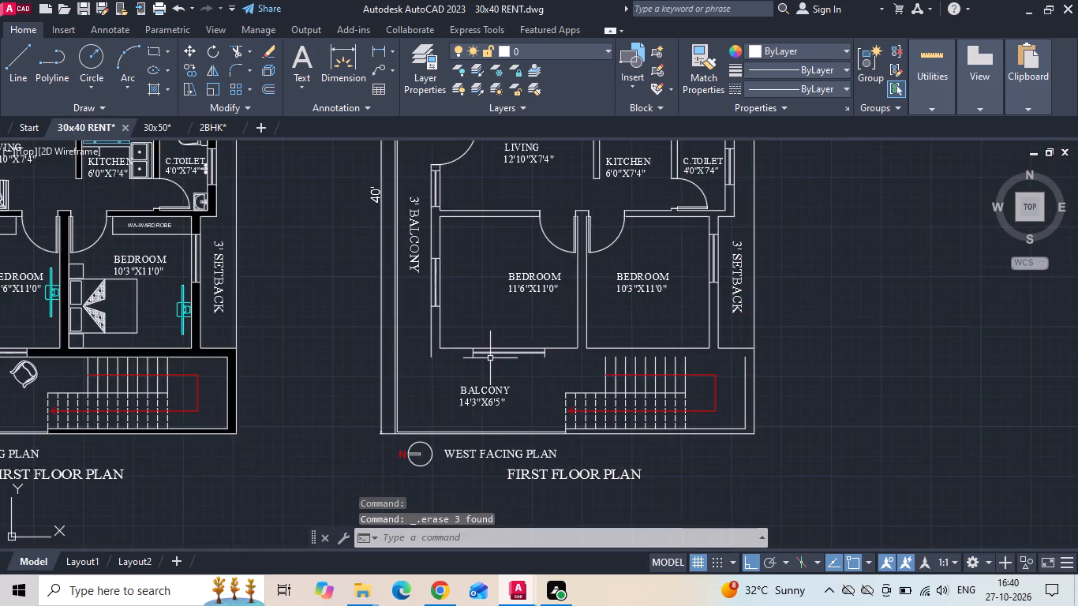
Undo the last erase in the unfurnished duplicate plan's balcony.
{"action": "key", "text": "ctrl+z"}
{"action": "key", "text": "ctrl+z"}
Erase the two balcony chairs from the unfurnished duplicate plan.
{"action": "left_click_drag", "start_coordinate": [671, 393], "coordinate": [623, 402]}
{"action": "left_click", "coordinate": [481, 399]}
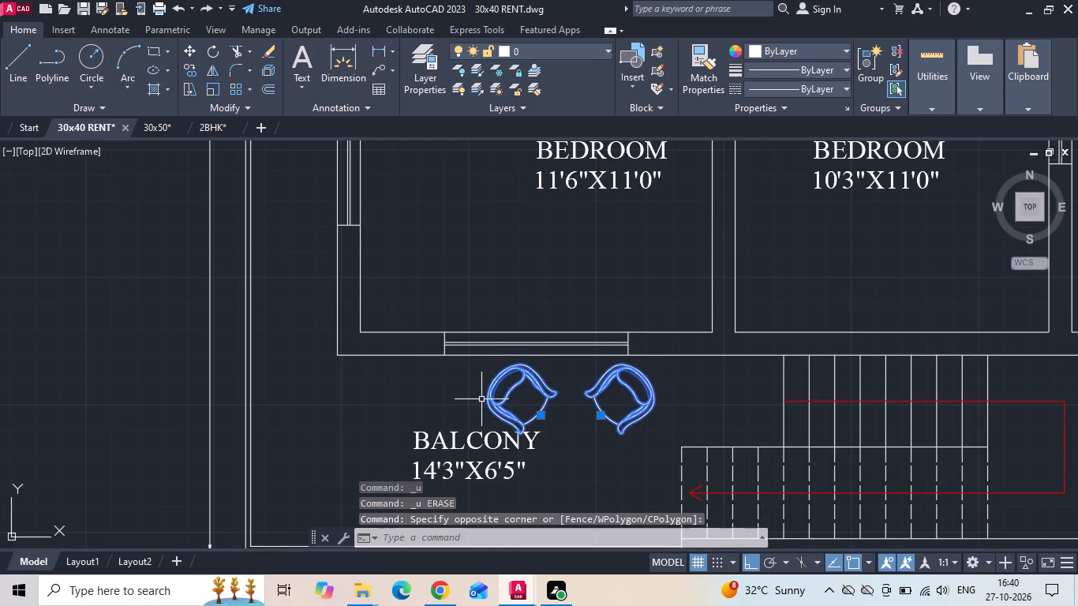
{"action": "key", "text": "Delete"}
Move the 11'6"X11'0" bedroom label in the unfurnished plan horizontally away from the shared wall, towards the room's centre.
{"action": "scroll", "coordinate": [473, 414], "scroll_direction": "down", "scroll_amount": 2}
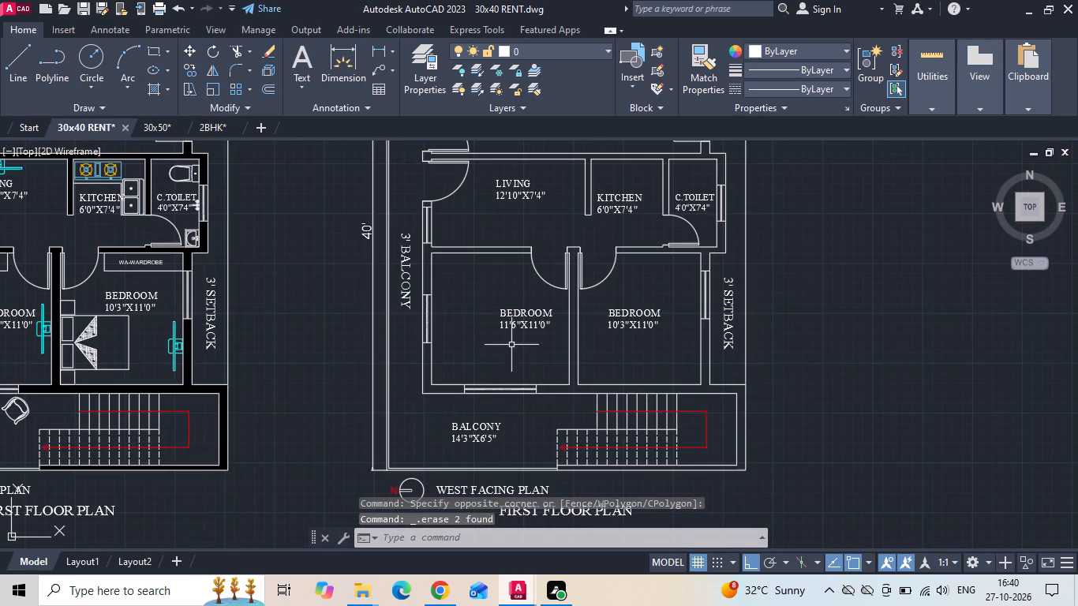
{"action": "left_click", "coordinate": [512, 324]}
{"action": "right_click", "coordinate": [514, 320]}
{"action": "left_click", "coordinate": [582, 294]}
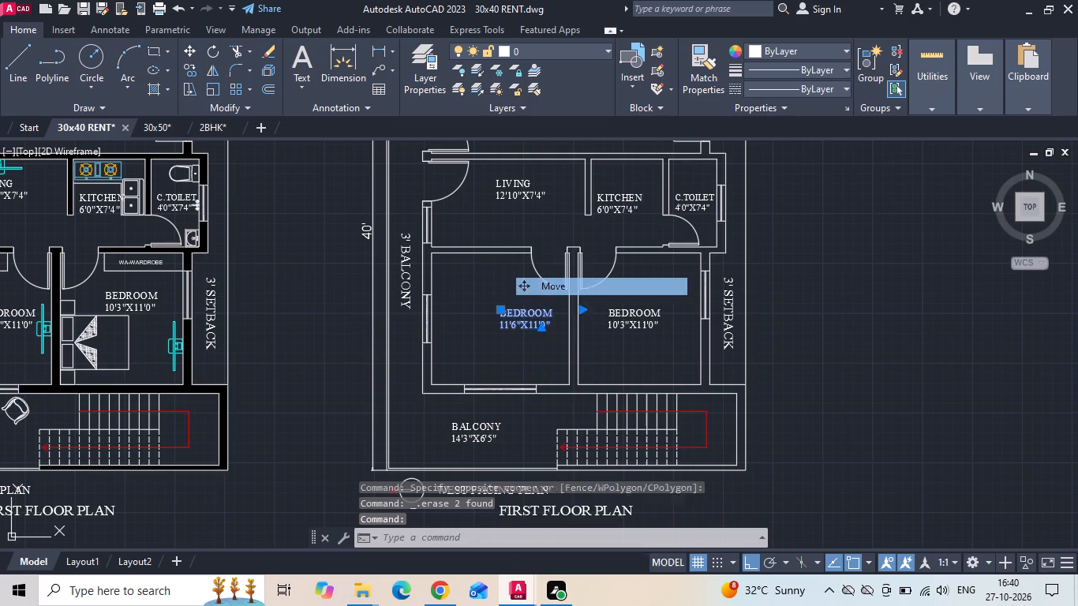
{"action": "left_click", "coordinate": [900, 280]}
{"action": "left_click", "coordinate": [870, 276]}
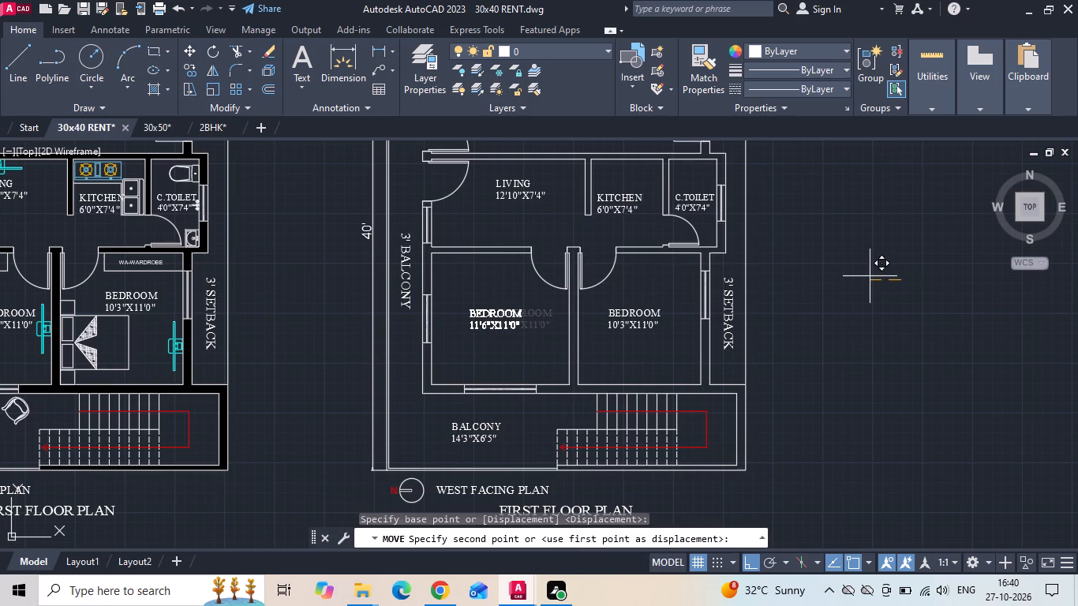
Move the 6'0"X7'4" kitchen label in the unfurnished plan slightly up and to the right, to centre it in the room.
{"action": "middle_click_drag", "start_coordinate": [634, 313], "coordinate": [633, 341]}
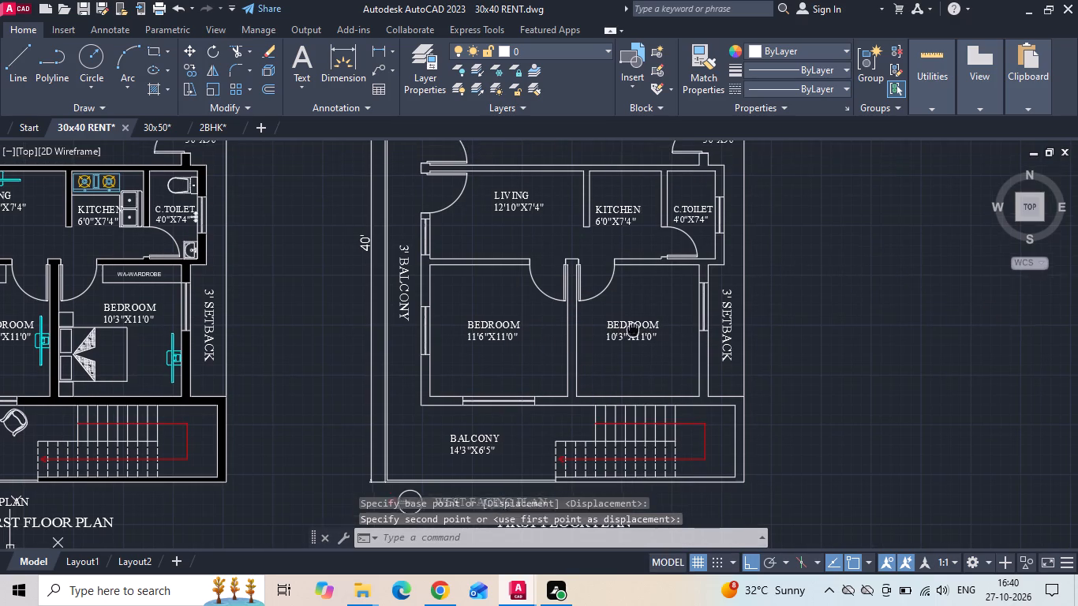
{"action": "middle_click_drag", "start_coordinate": [633, 341], "coordinate": [626, 389]}
{"action": "left_click", "coordinate": [625, 273]}
{"action": "right_click", "coordinate": [625, 273]}
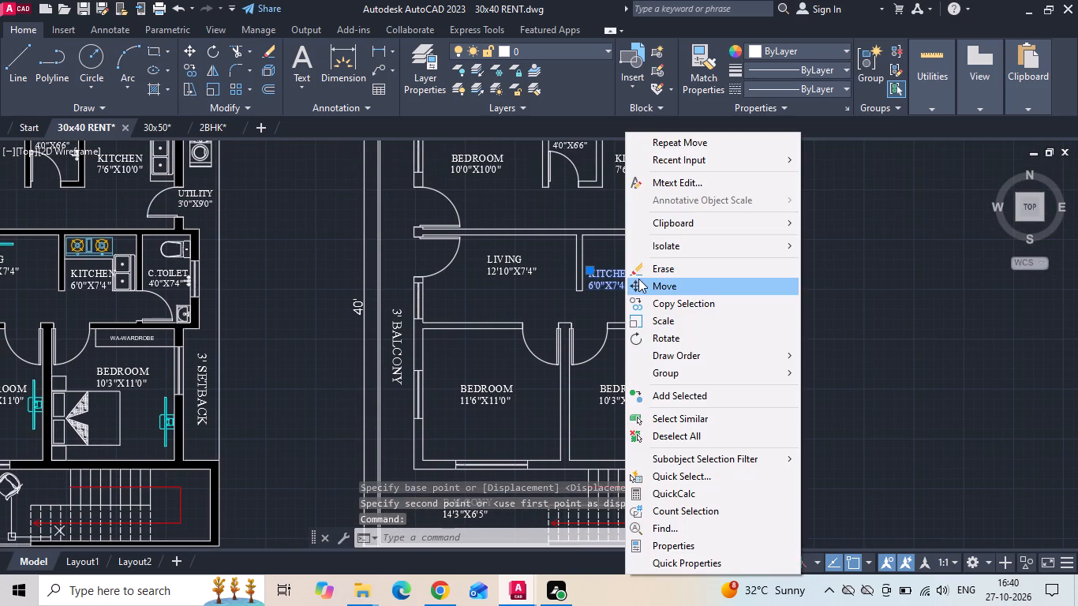
{"action": "left_click", "coordinate": [642, 279]}
{"action": "scroll", "coordinate": [600, 257], "scroll_direction": "up", "scroll_amount": 2}
{"action": "left_click", "coordinate": [631, 262]}
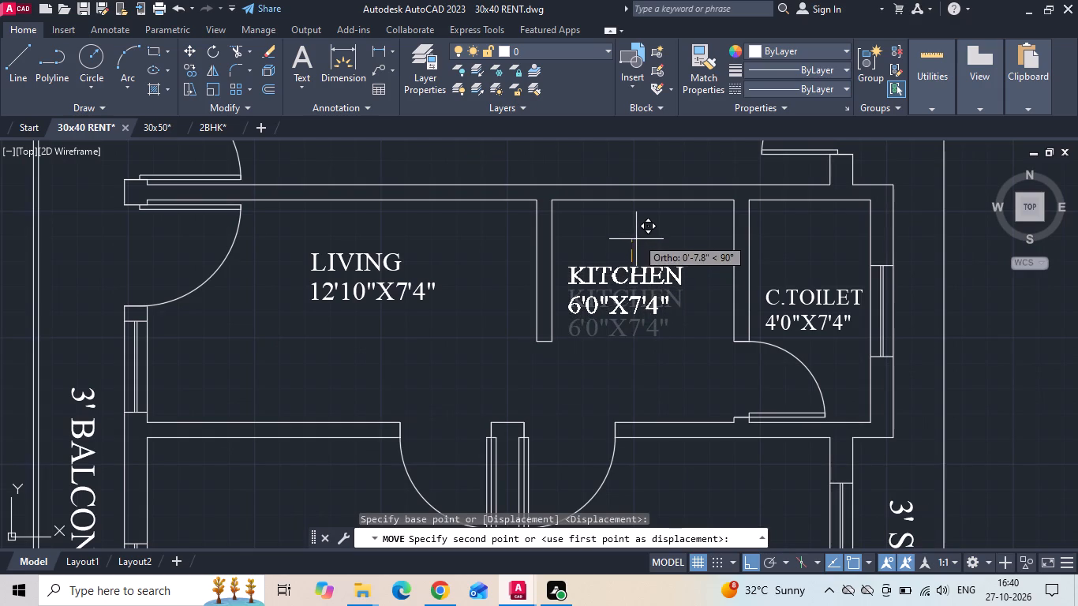
{"action": "left_click", "coordinate": [637, 238]}
{"action": "left_click", "coordinate": [634, 273]}
{"action": "right_click", "coordinate": [634, 273]}
{"action": "left_click", "coordinate": [655, 290]}
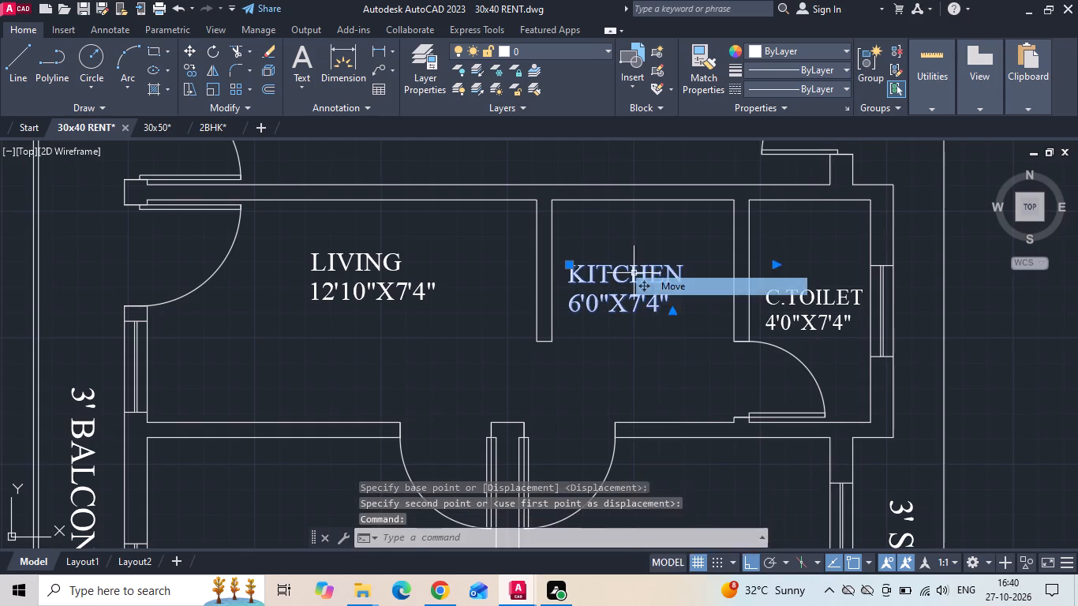
{"action": "left_click", "coordinate": [638, 369]}
{"action": "left_click", "coordinate": [658, 372]}
Move the 12'10"X7'4" living room label in the unfurnished plan straight down towards the middle of the room.
{"action": "left_click", "coordinate": [403, 286]}
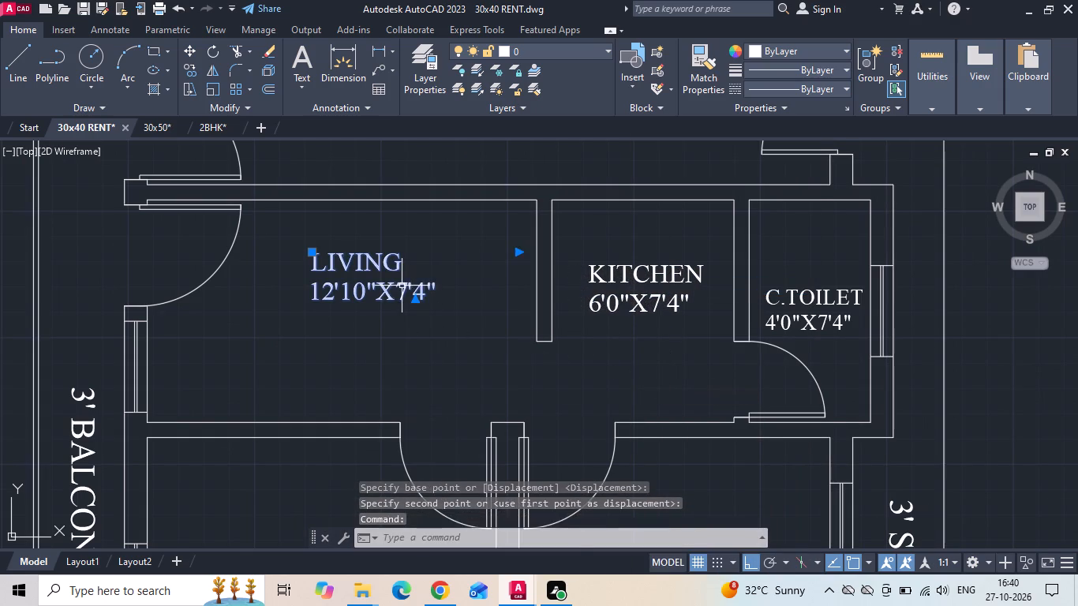
{"action": "right_click", "coordinate": [401, 286]}
{"action": "left_click", "coordinate": [432, 290]}
{"action": "left_click_drag", "start_coordinate": [421, 329], "coordinate": [421, 339]}
{"action": "left_click", "coordinate": [415, 372]}
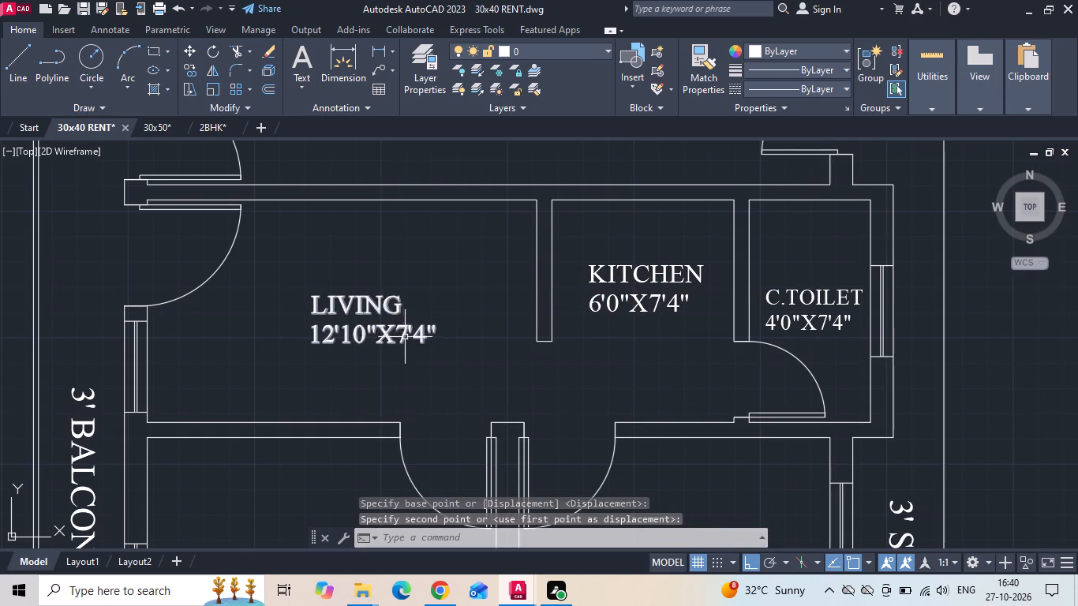
Save the 30x40 RENT drawing.
{"action": "scroll", "coordinate": [464, 346], "scroll_direction": "down", "scroll_amount": 2}
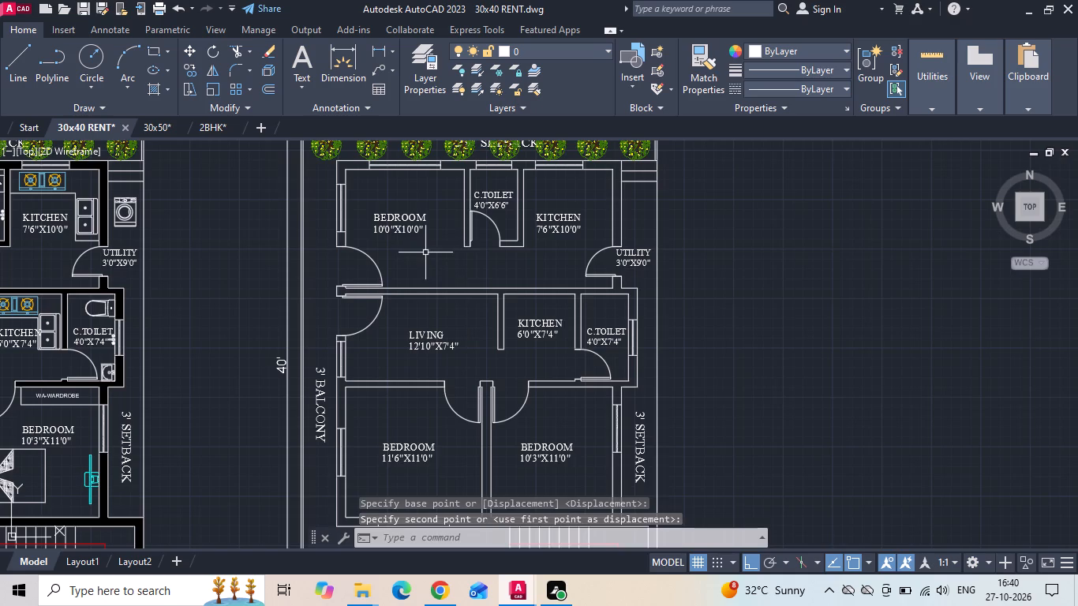
{"action": "middle_click_drag", "start_coordinate": [429, 254], "coordinate": [462, 274]}
{"action": "key", "text": "ctrl+s"}
{"action": "key", "text": "ctrl+s"}
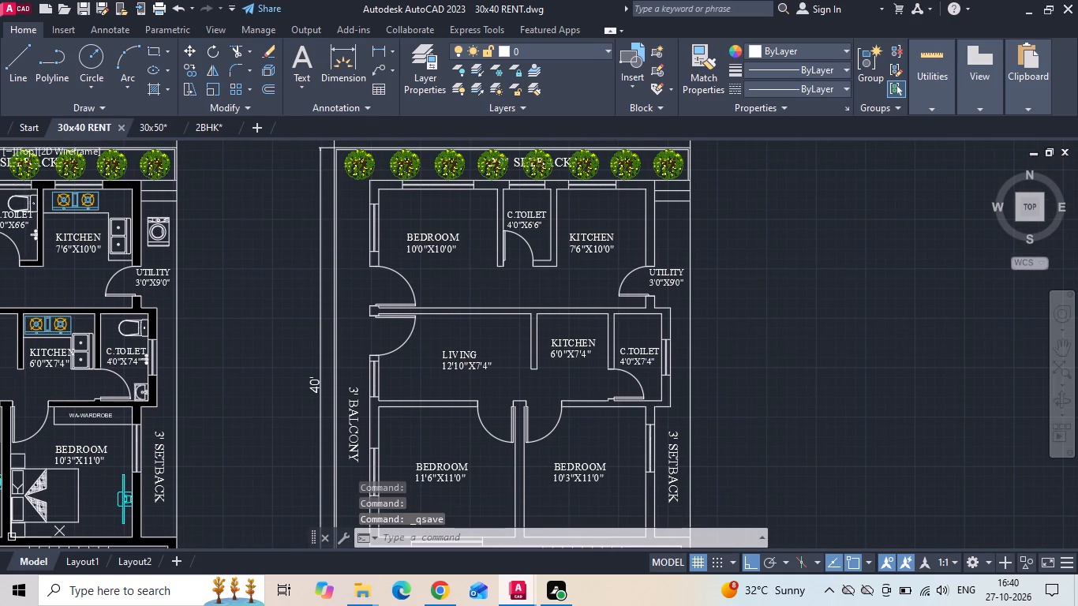
Erase the row of eight trees from the 2'9" setback of the unfurnished plan.
{"action": "middle_click_drag", "start_coordinate": [505, 242], "coordinate": [535, 316]}
{"action": "left_click", "coordinate": [698, 236]}
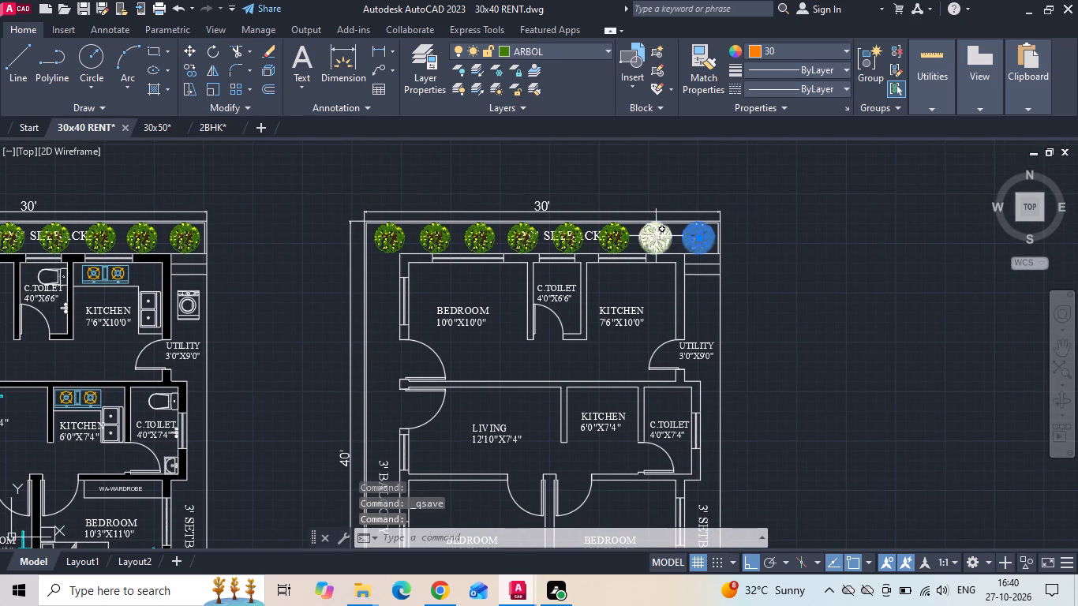
{"action": "left_click", "coordinate": [656, 236]}
{"action": "left_click", "coordinate": [624, 241]}
{"action": "left_click", "coordinate": [575, 245]}
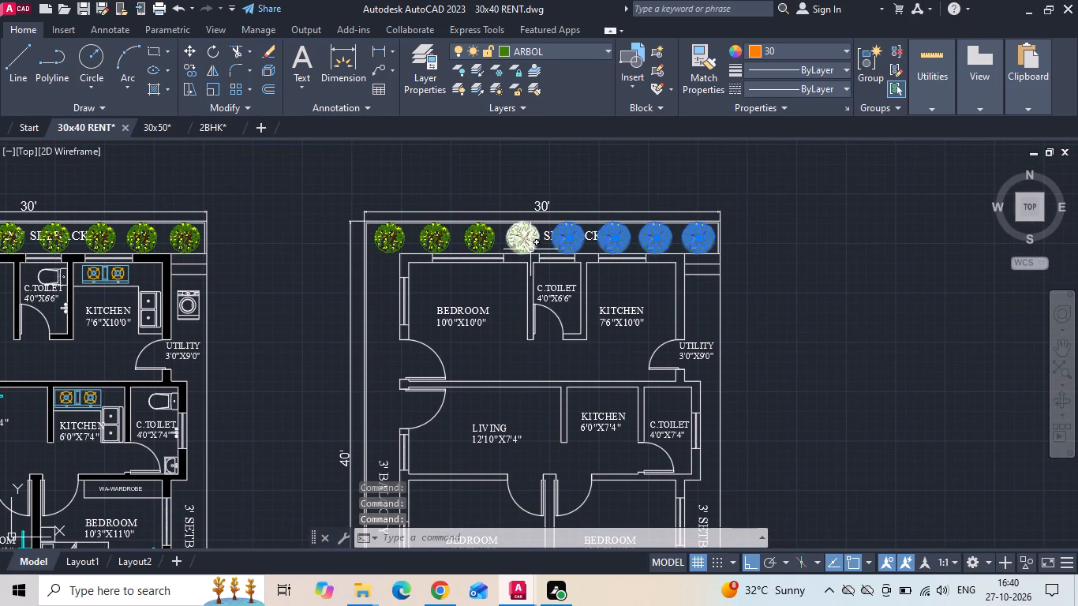
{"action": "left_click", "coordinate": [530, 249]}
{"action": "left_click", "coordinate": [479, 251]}
{"action": "left_click", "coordinate": [444, 240]}
{"action": "left_click", "coordinate": [391, 239]}
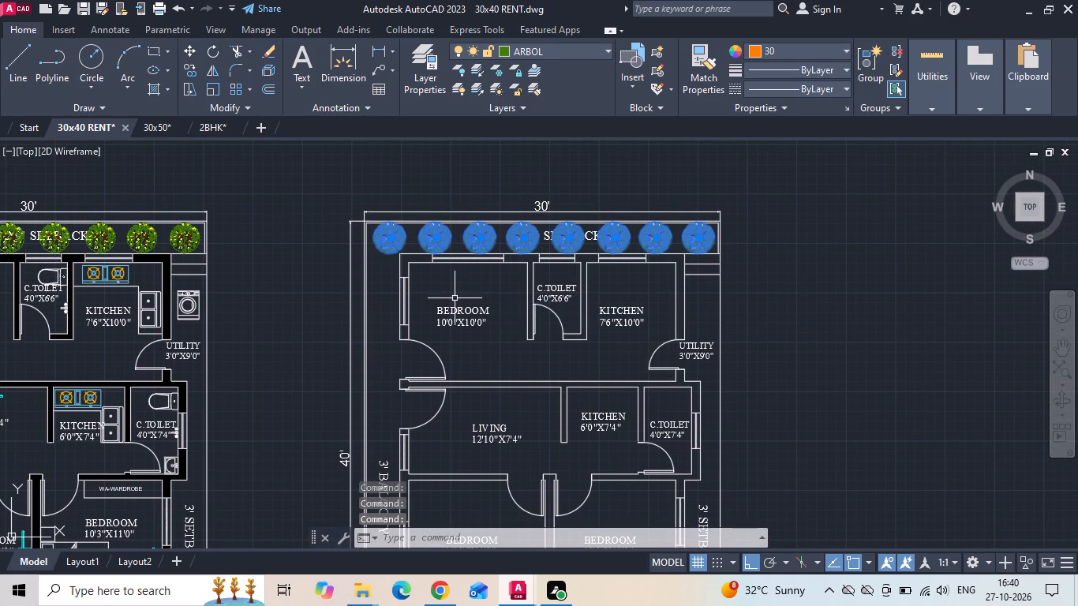
{"action": "key", "text": "Delete"}
Save the 30x40 RENT drawing.
{"action": "key", "text": "ctrl+s"}
{"action": "key", "text": "ctrl+s"}
{"action": "key", "text": "ctrl+s"}
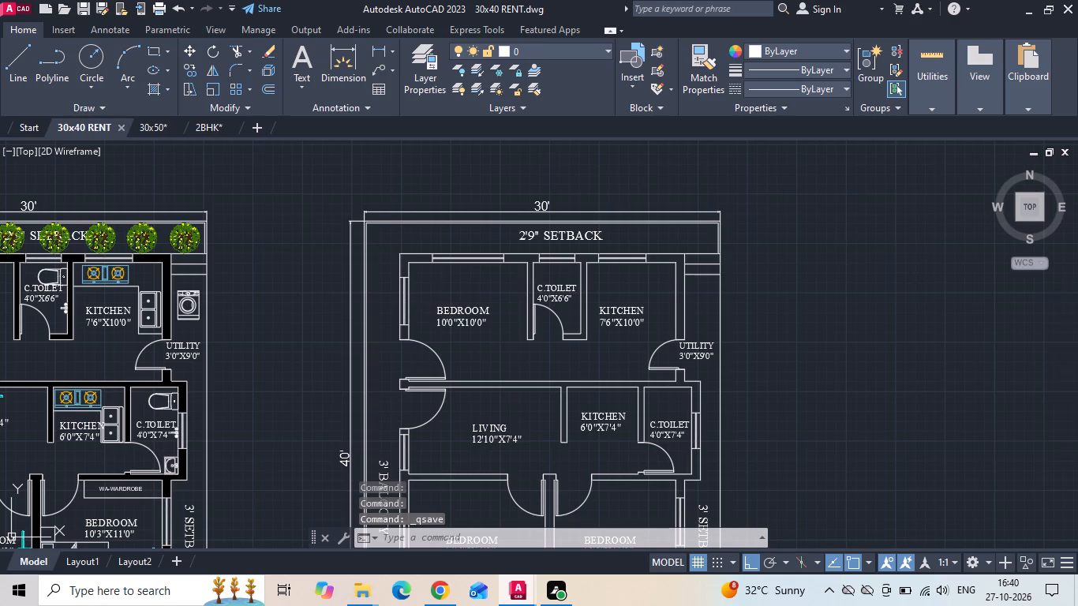
Override the ISO-25 dimension style with green dimension lines and green extension lines.
{"action": "type", "text": "D"}
{"action": "key", "text": "space"}
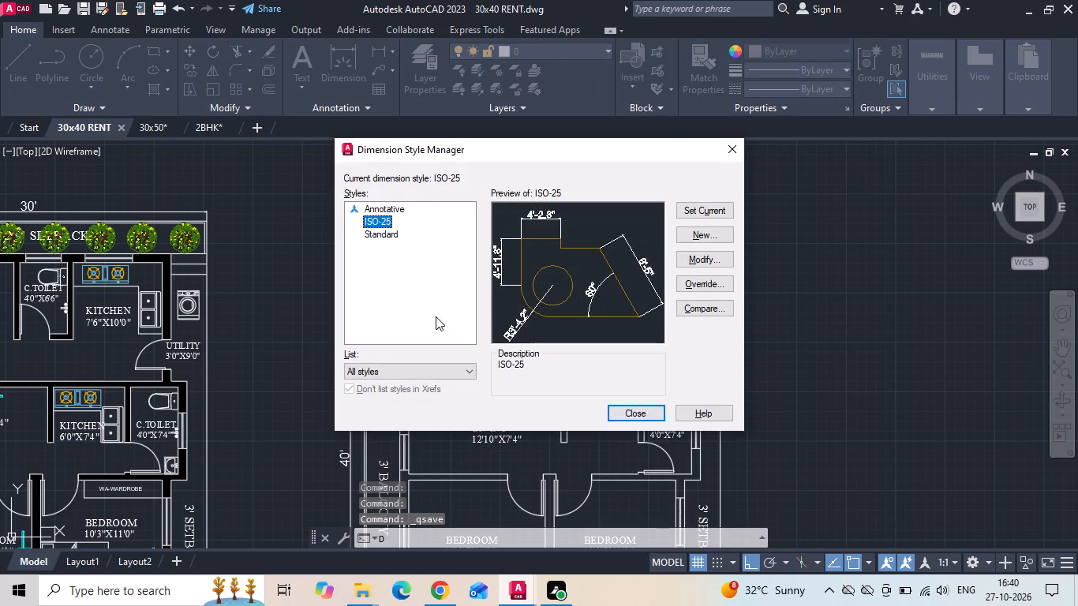
{"action": "left_click", "coordinate": [686, 282]}
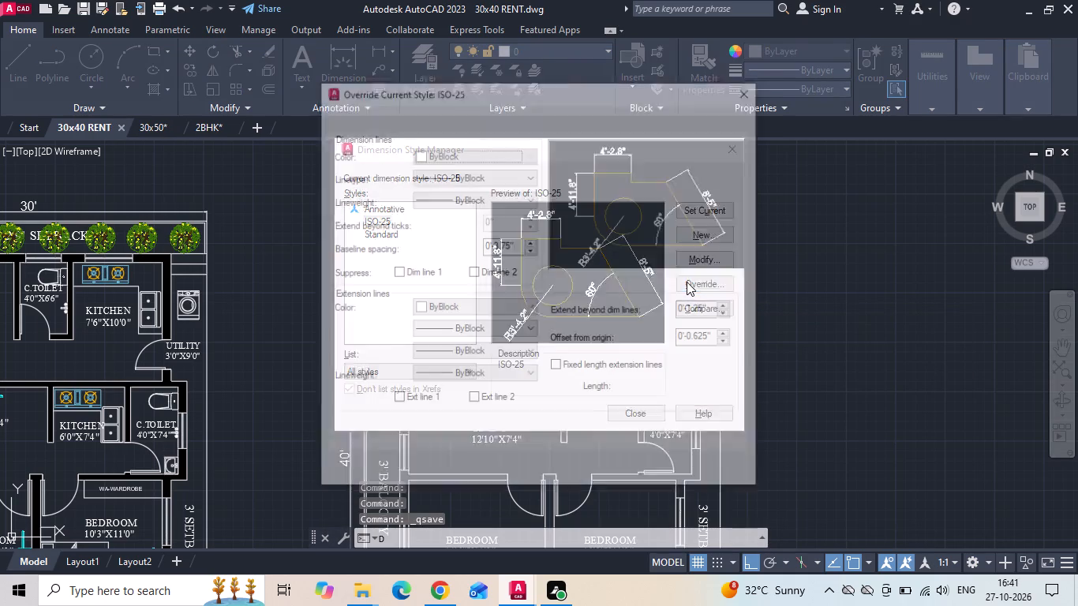
{"action": "left_click", "coordinate": [414, 156]}
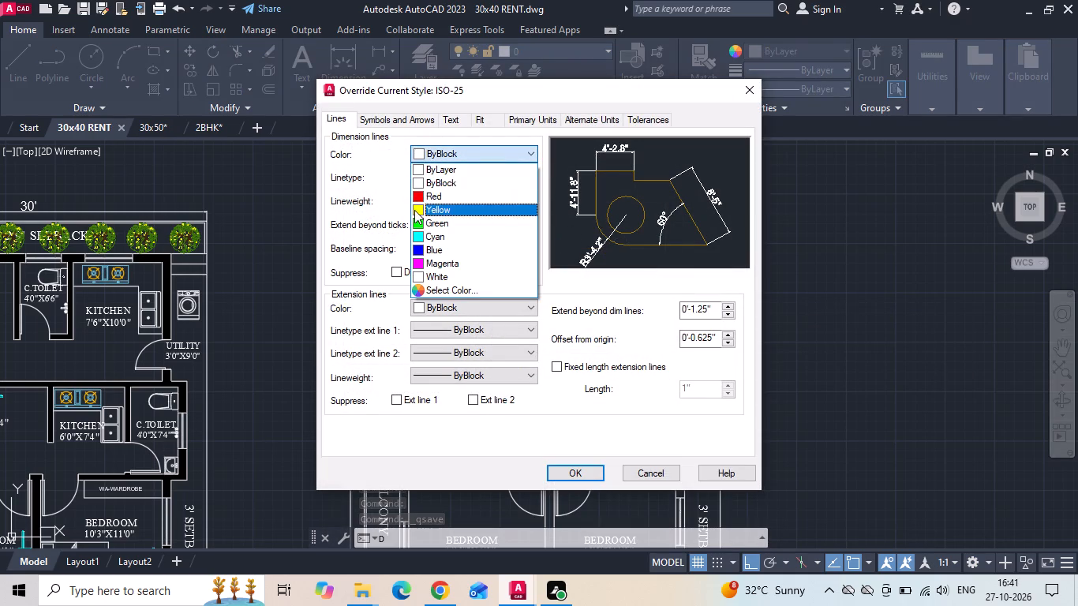
{"action": "left_click", "coordinate": [414, 223]}
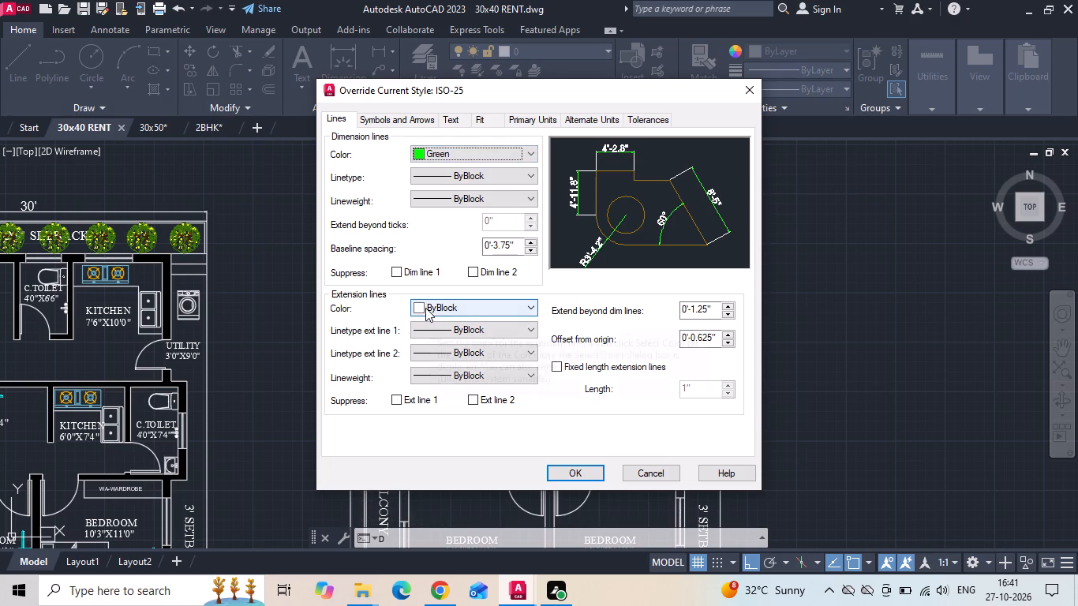
{"action": "left_click", "coordinate": [415, 308]}
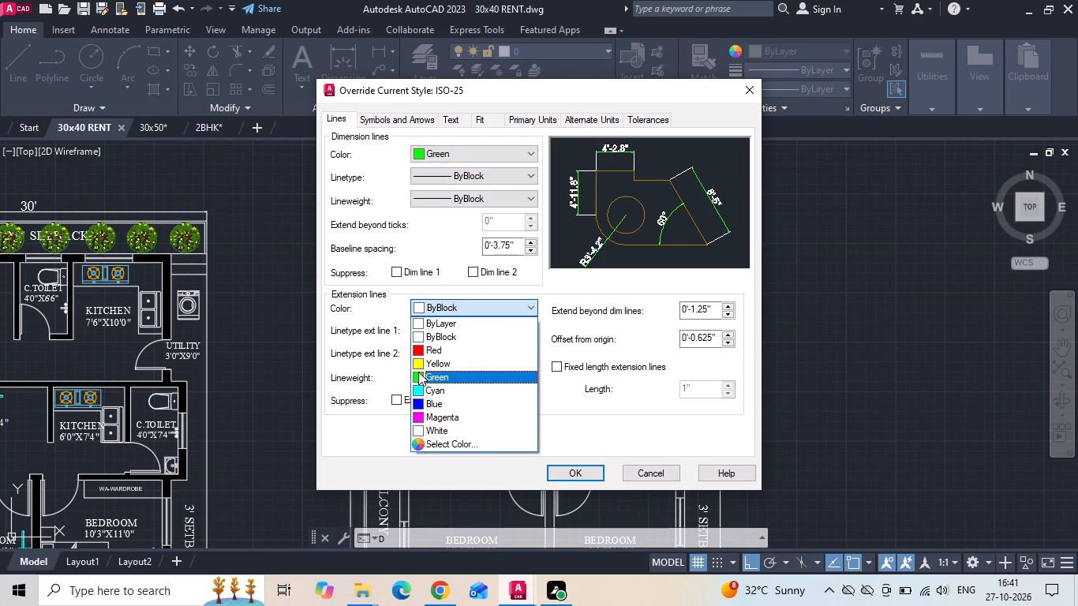
{"action": "left_click", "coordinate": [418, 372]}
Set the ISO-25 override's text height to 5" and its text colour to red, and make the override current.
{"action": "left_click", "coordinate": [456, 124]}
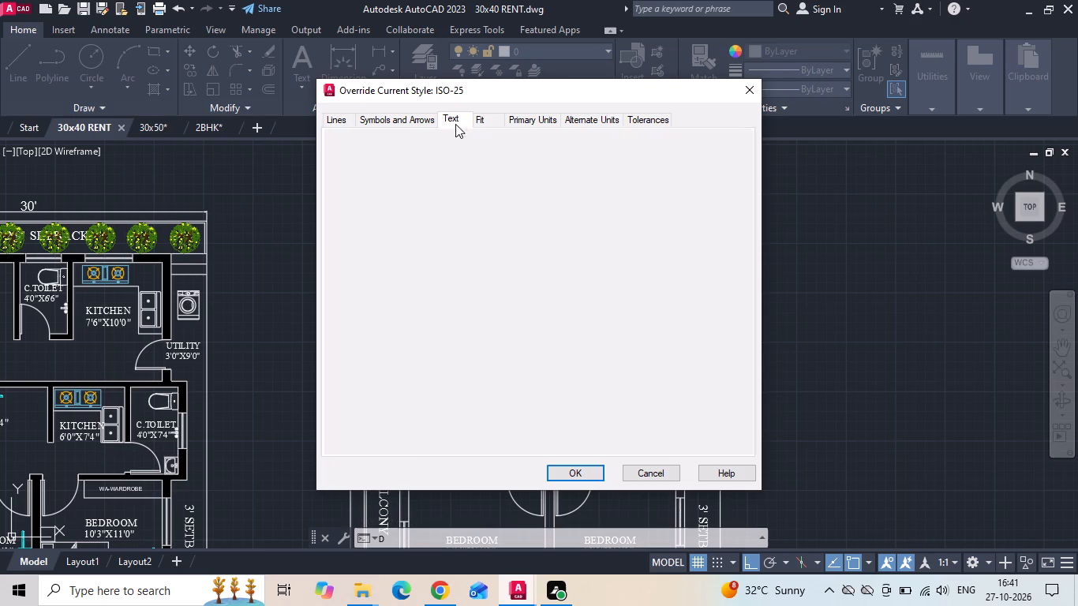
{"action": "left_click_drag", "start_coordinate": [510, 235], "coordinate": [413, 238]}
{"action": "key", "text": "BackSpace"}
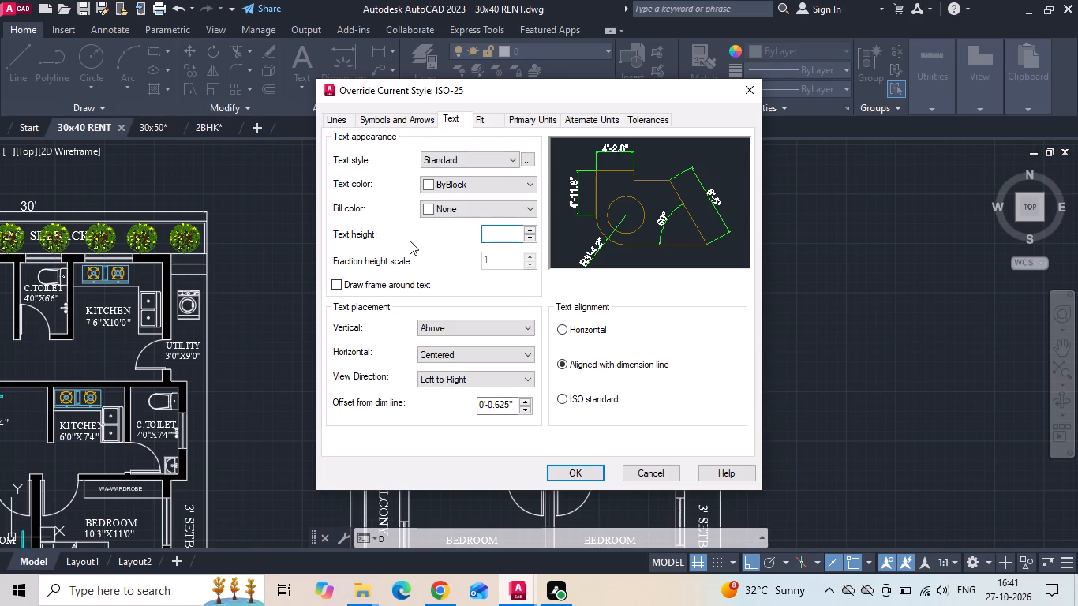
{"action": "key", "text": "5"}
{"action": "key", "text": "shift+quotedbl"}
{"action": "key", "text": "Return"}
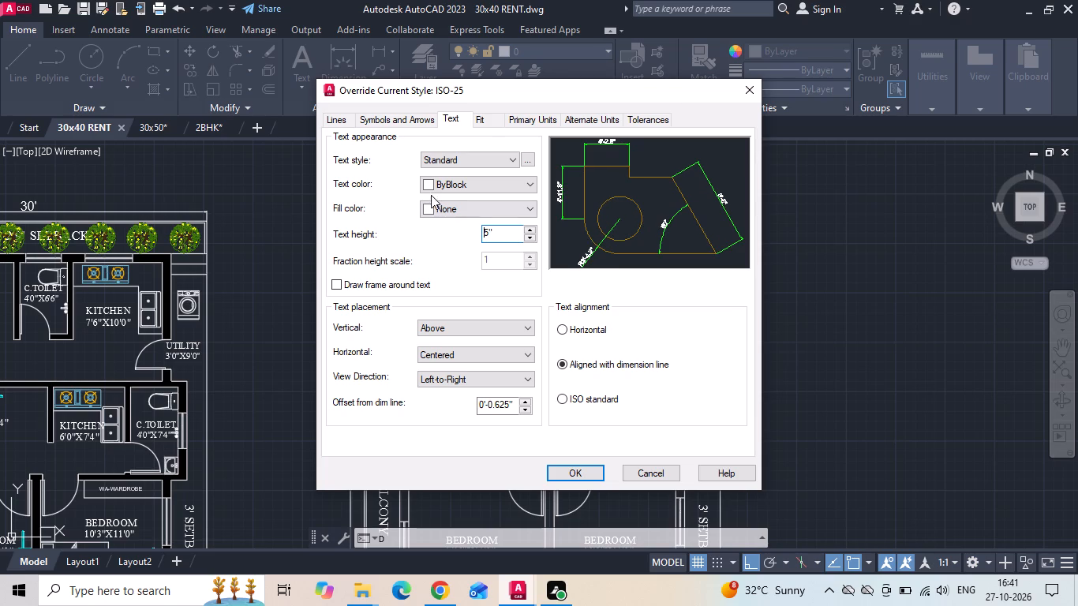
{"action": "left_click", "coordinate": [430, 187]}
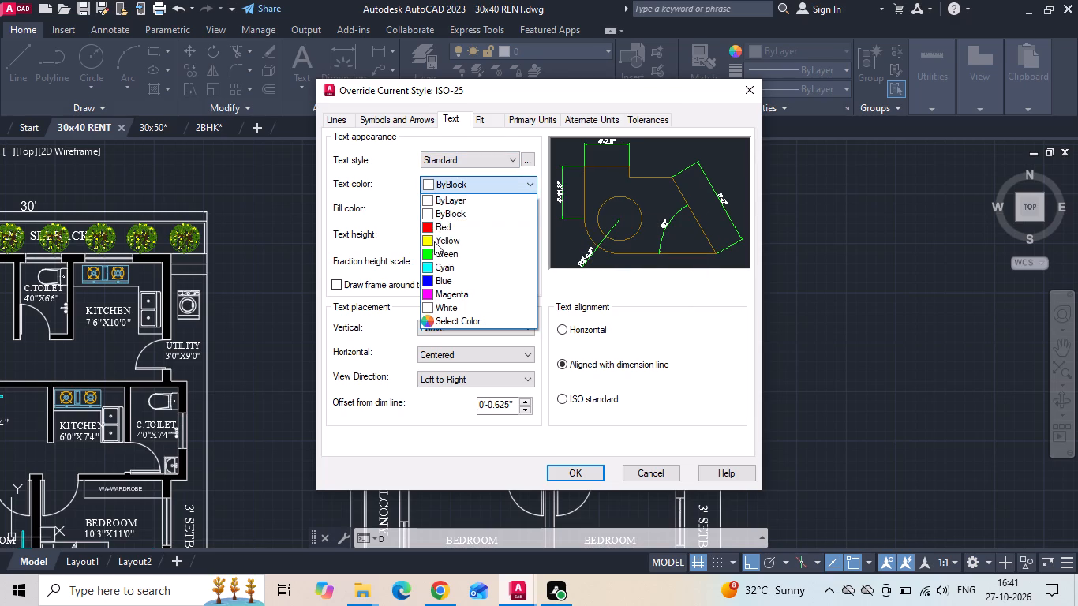
{"action": "left_click", "coordinate": [425, 229]}
{"action": "left_click", "coordinate": [569, 469]}
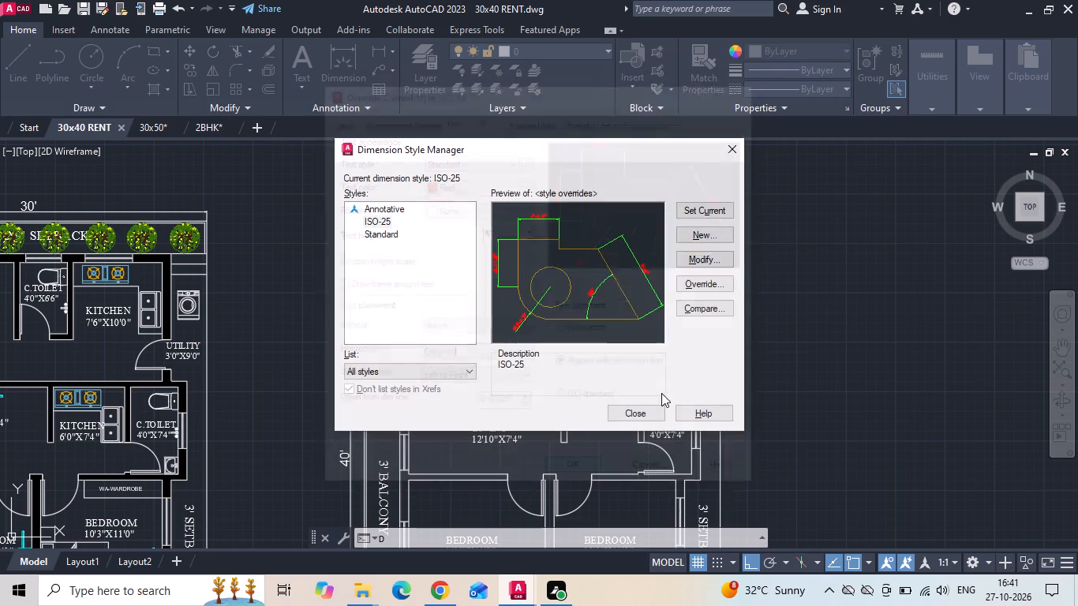
{"action": "left_click", "coordinate": [712, 214]}
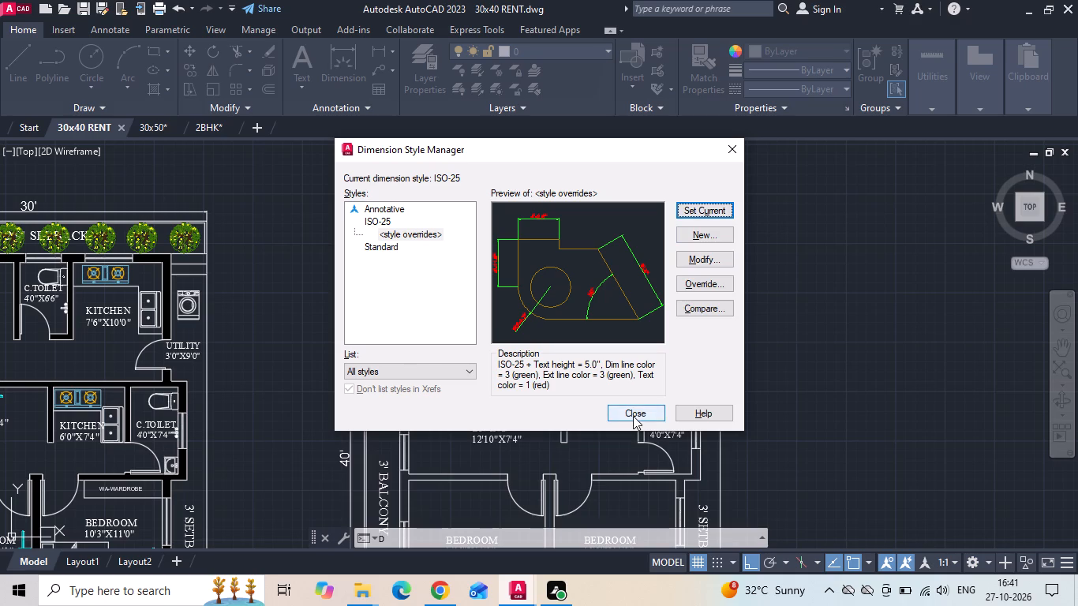
{"action": "left_click", "coordinate": [633, 416]}
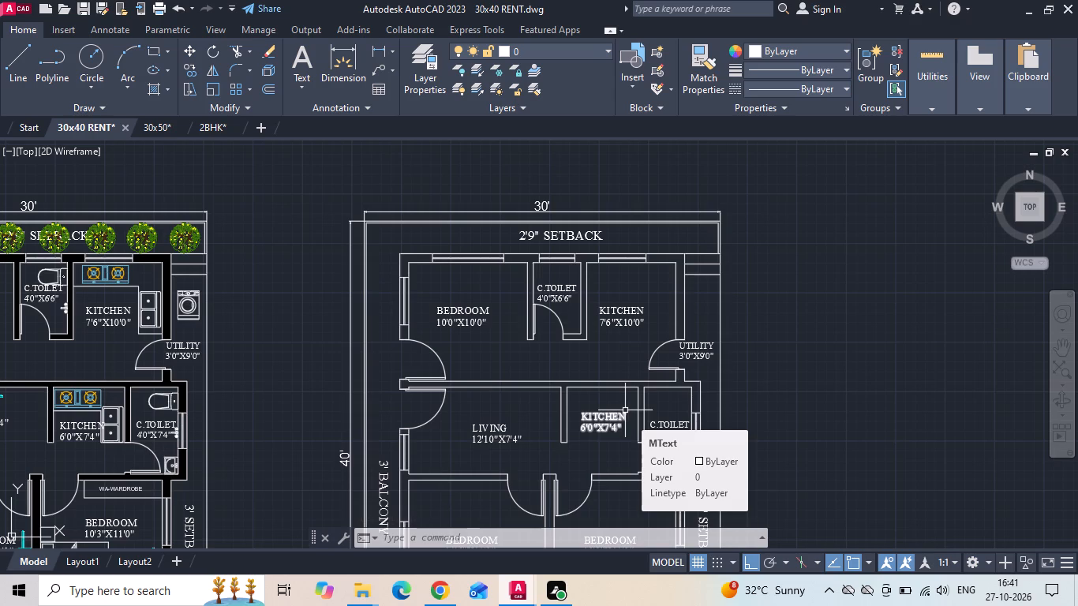
Add a linear dimension for the 10'0"X10'0" bedroom's inner width in the unfurnished plan, just inside the setback-side wall.
{"action": "key", "text": "d"}
{"action": "type", "text": "LI"}
{"action": "key", "text": "space"}
{"action": "scroll", "coordinate": [395, 262], "scroll_direction": "up", "scroll_amount": 2}
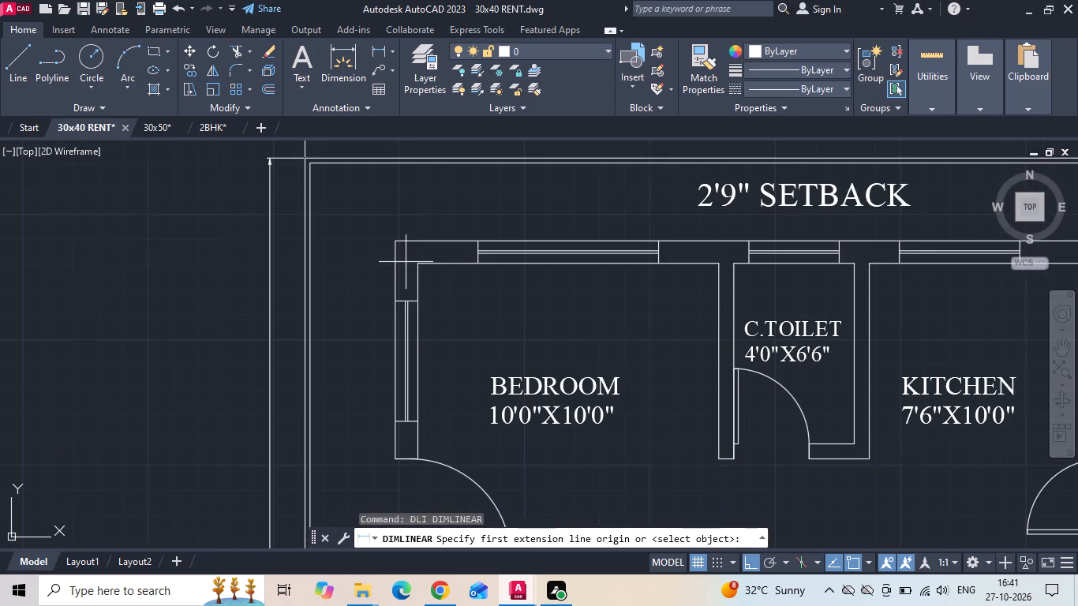
{"action": "left_click", "coordinate": [414, 264]}
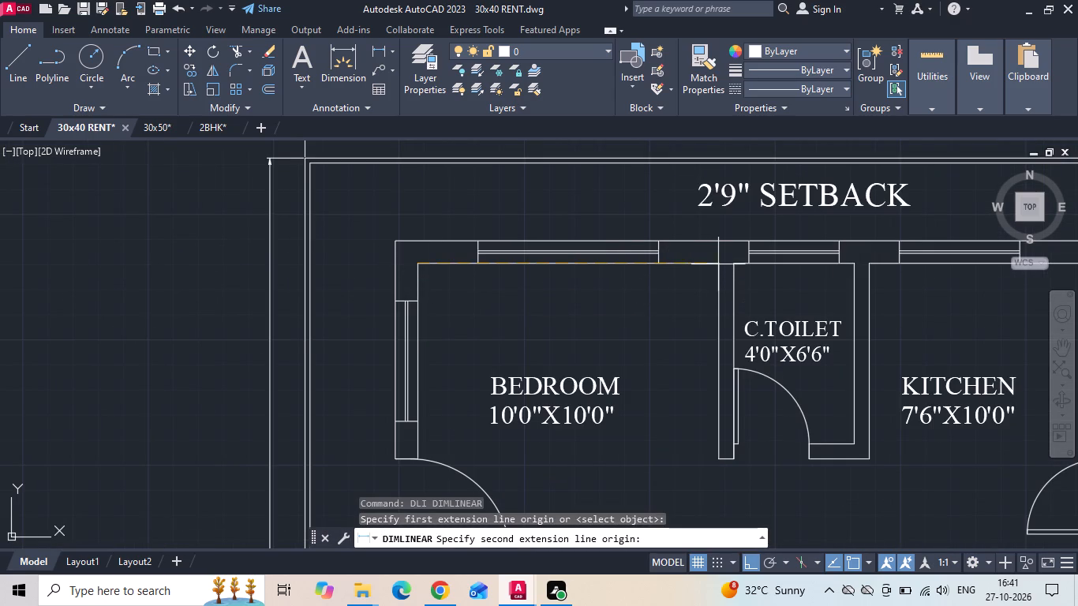
{"action": "left_click", "coordinate": [720, 264]}
{"action": "left_click", "coordinate": [704, 282]}
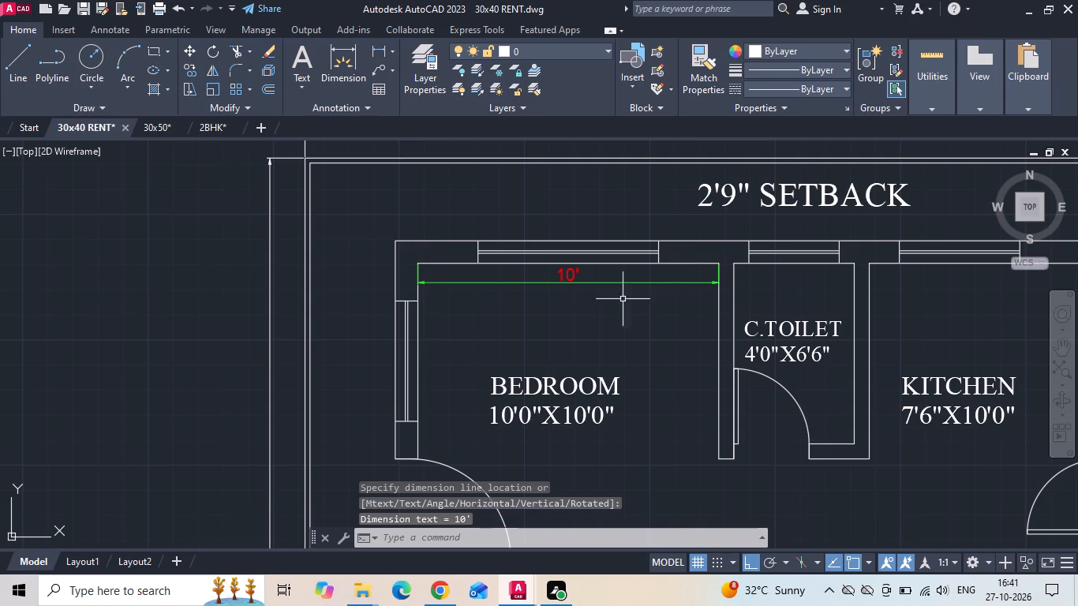
Add a linear dimension for the 10'0"X10'0" bedroom's inner depth, just inside its window-and-door wall on the balcony side.
{"action": "scroll", "coordinate": [612, 285], "scroll_direction": "down", "scroll_amount": 1}
{"action": "key", "text": "space"}
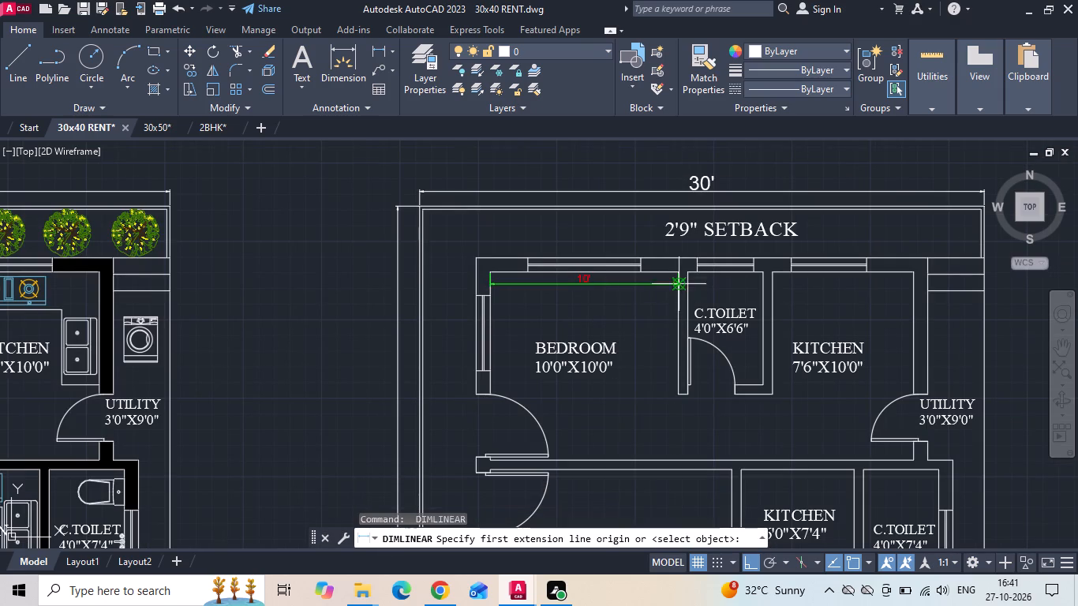
{"action": "left_click", "coordinate": [492, 271]}
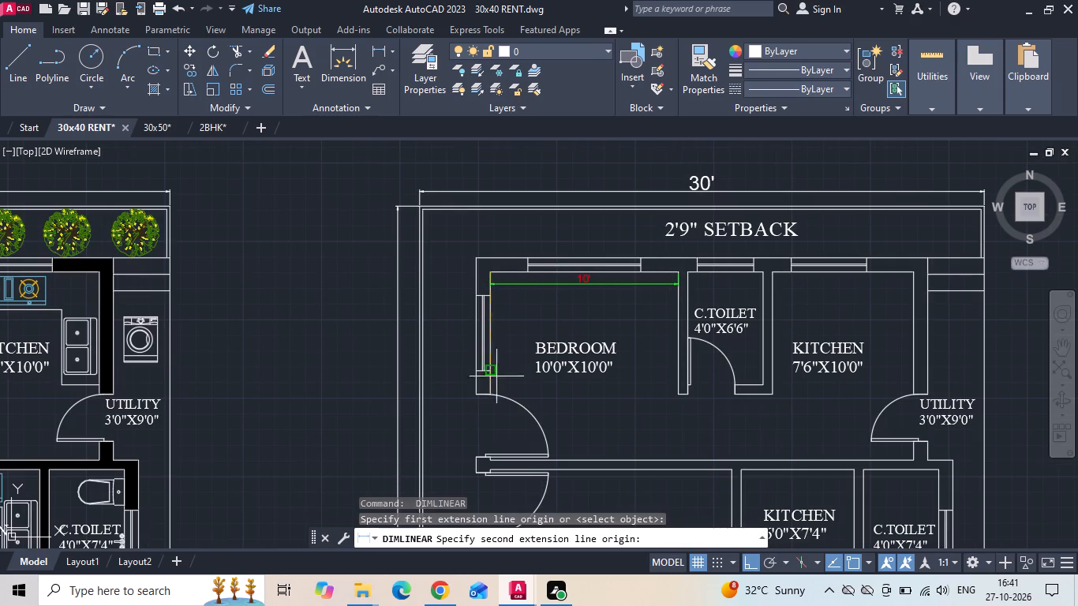
{"action": "scroll", "coordinate": [497, 454], "scroll_direction": "up", "scroll_amount": 3}
{"action": "left_click", "coordinate": [466, 462]}
{"action": "scroll", "coordinate": [489, 462], "scroll_direction": "down", "scroll_amount": 2}
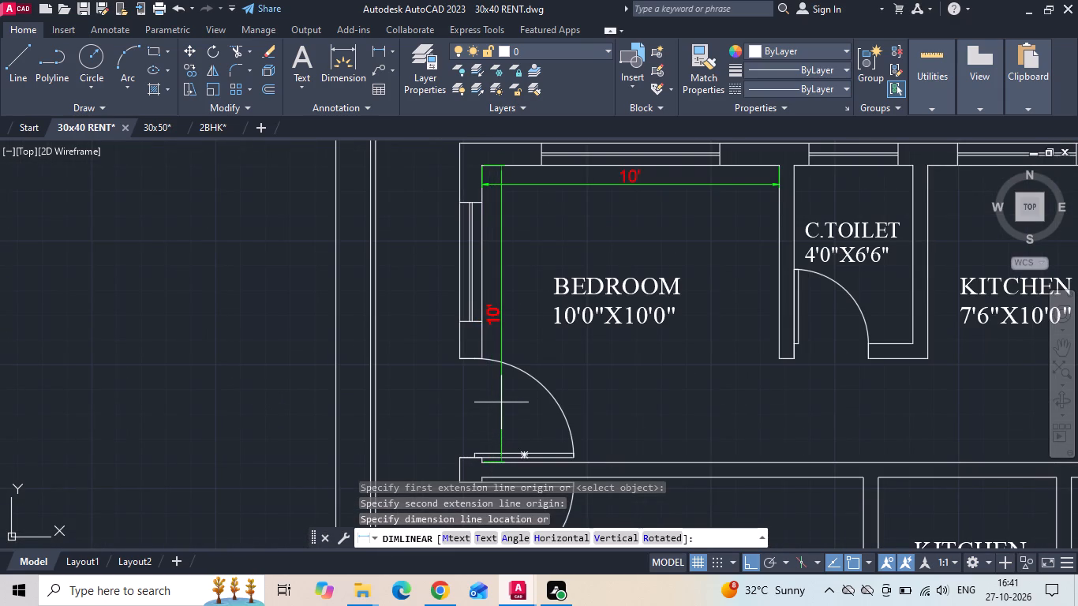
{"action": "left_click", "coordinate": [501, 402]}
Dimension the 4'0"X6'6" common toilet's inner width near its window wall and its inner depth along the kitchen-side wall.
{"action": "key", "text": "space"}
{"action": "middle_click_drag", "start_coordinate": [728, 400], "coordinate": [455, 421]}
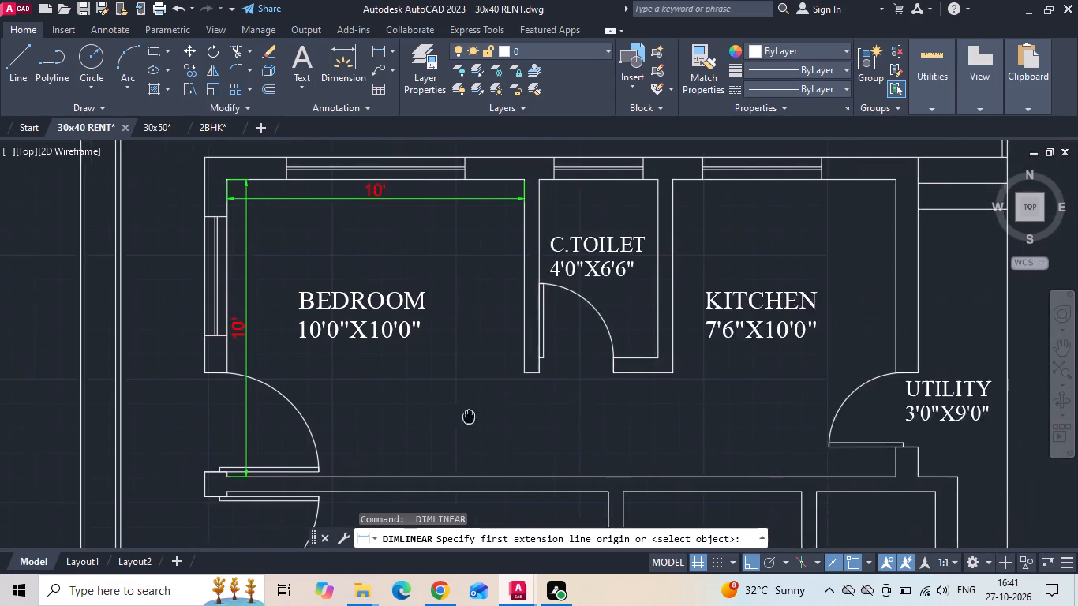
{"action": "middle_click_drag", "start_coordinate": [455, 421], "coordinate": [437, 428]}
{"action": "left_click", "coordinate": [503, 193]}
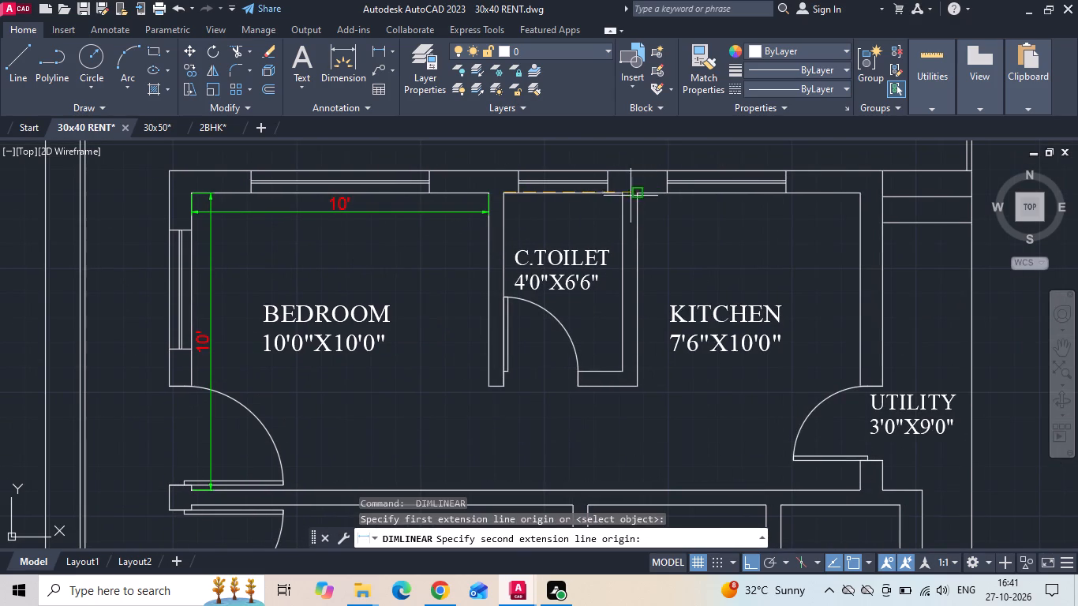
{"action": "left_click", "coordinate": [621, 193]}
{"action": "left_click", "coordinate": [612, 215]}
{"action": "key", "text": "space"}
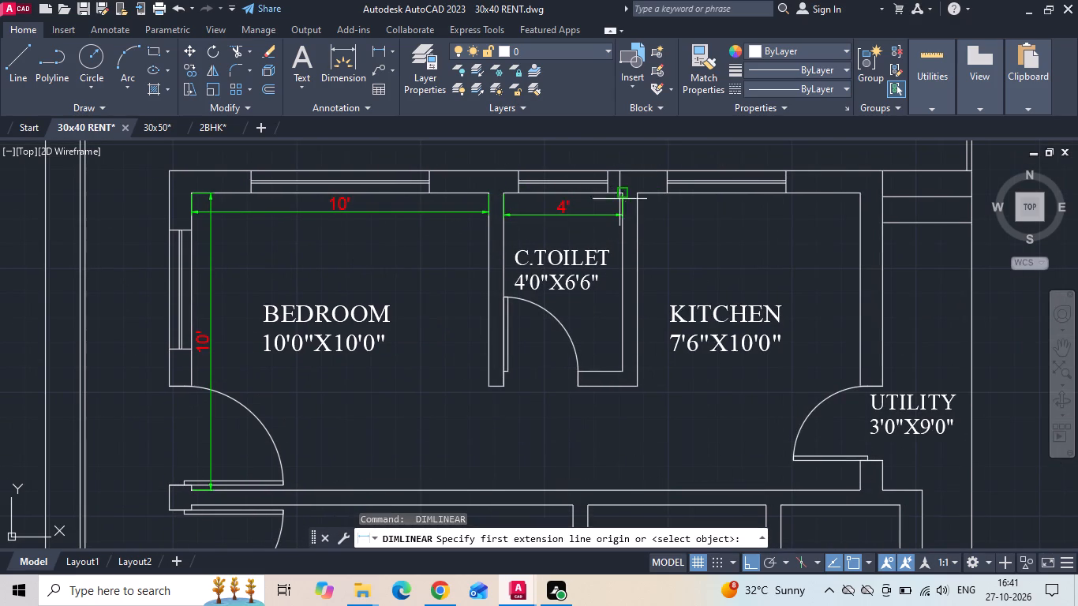
{"action": "left_click_drag", "start_coordinate": [620, 190], "coordinate": [620, 208]}
{"action": "left_click", "coordinate": [619, 371]}
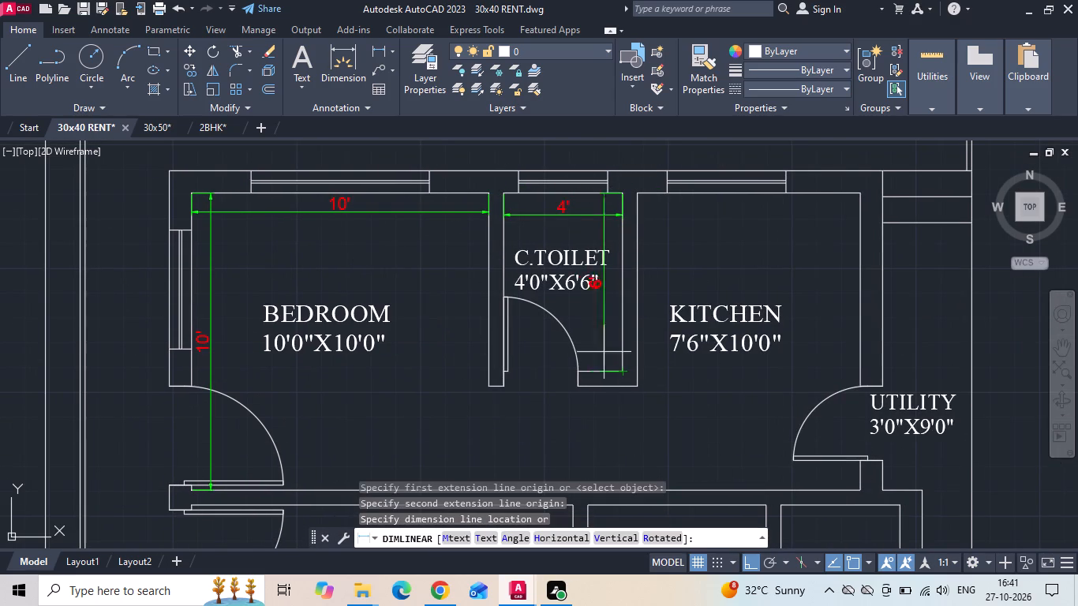
{"action": "scroll", "coordinate": [608, 318], "scroll_direction": "up", "scroll_amount": 1}
{"action": "left_click", "coordinate": [619, 287]}
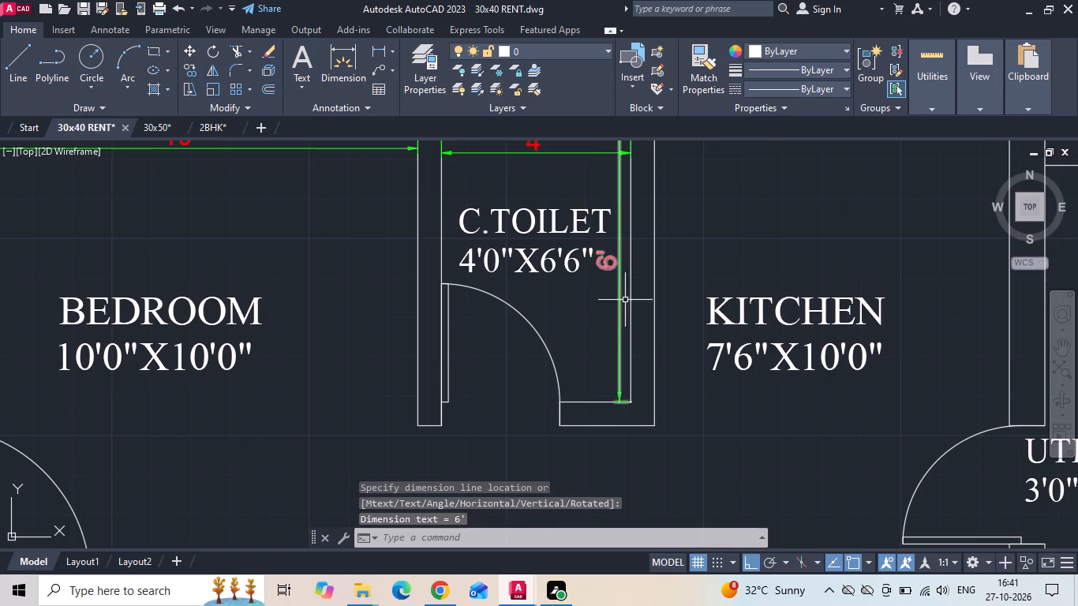
Dimension the 7'6"X10'0" kitchen's inner width near its window wall and its full depth just inside the toilet-side wall line.
{"action": "middle_click_drag", "start_coordinate": [632, 345], "coordinate": [444, 417]}
{"action": "key", "text": "space"}
{"action": "left_click", "coordinate": [466, 193]}
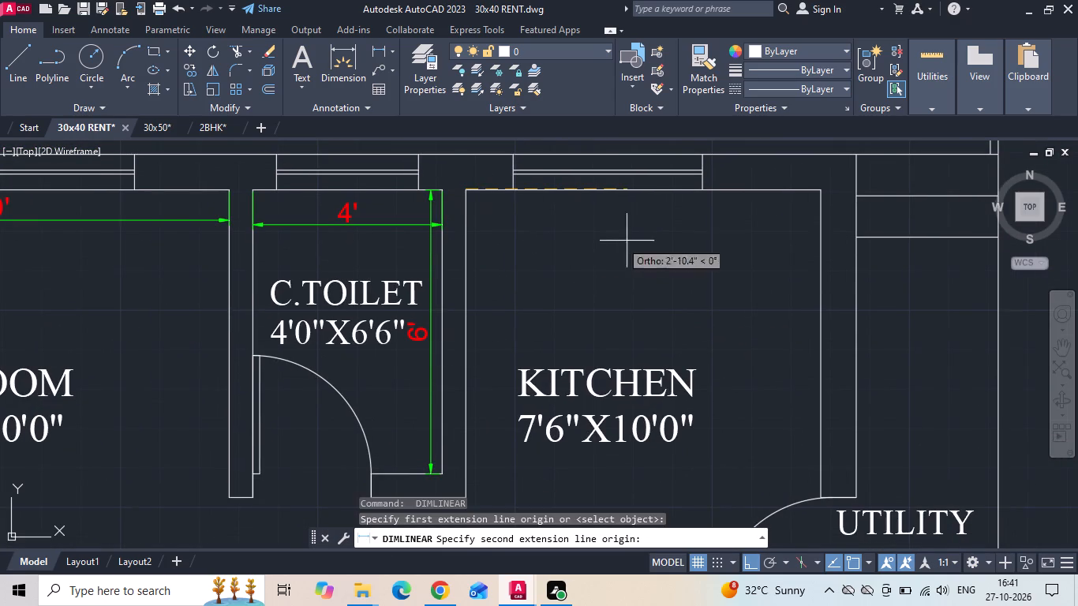
{"action": "left_click", "coordinate": [823, 191]}
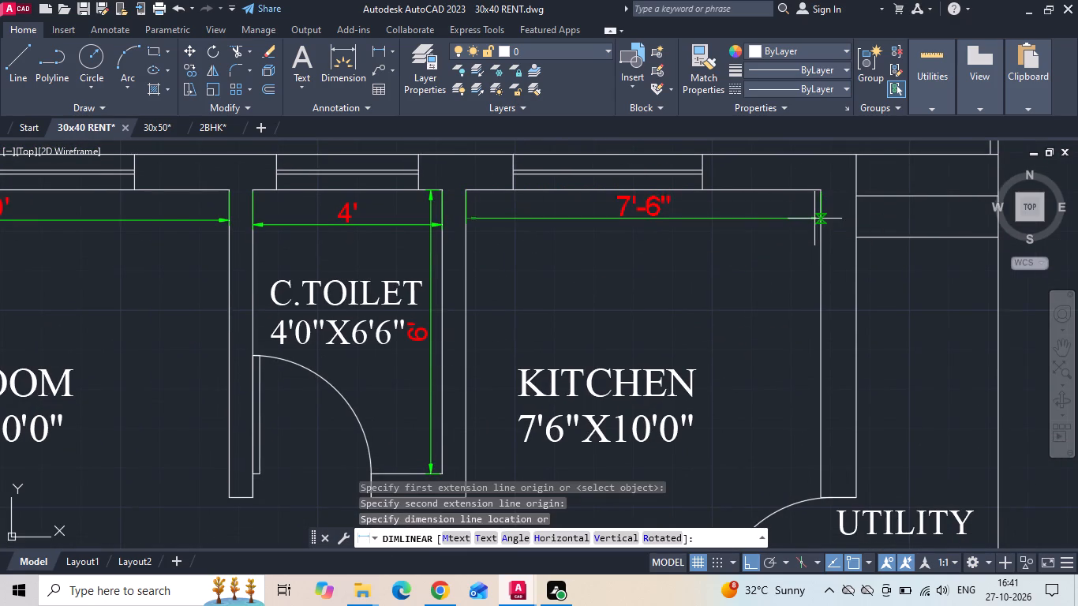
{"action": "left_click", "coordinate": [814, 219]}
{"action": "key", "text": "space"}
{"action": "scroll", "coordinate": [712, 200], "scroll_direction": "down", "scroll_amount": 2}
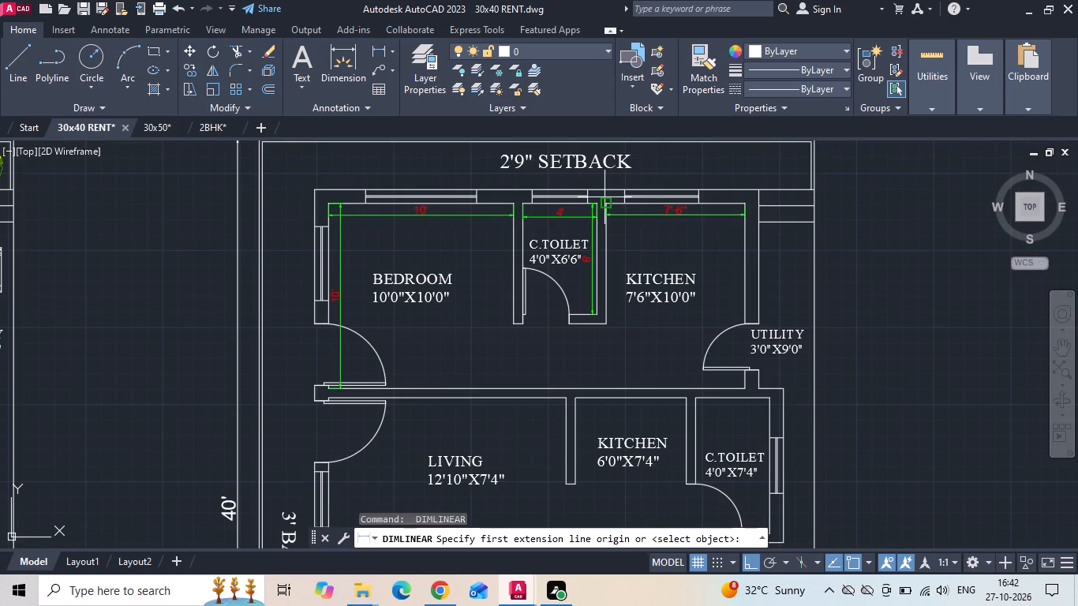
{"action": "left_click", "coordinate": [605, 201]}
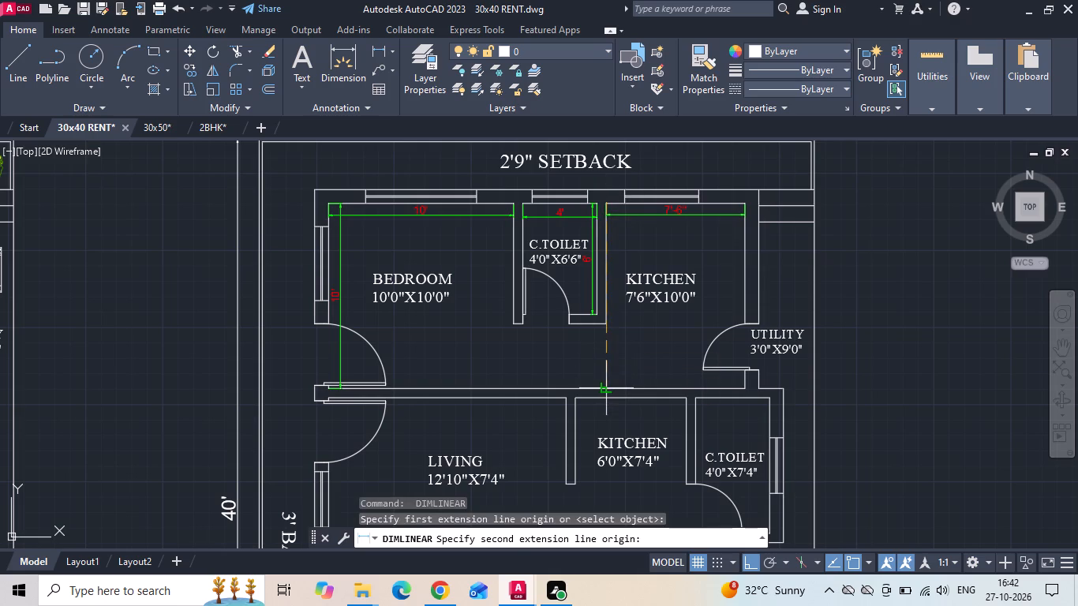
{"action": "left_click", "coordinate": [605, 387]}
{"action": "scroll", "coordinate": [623, 353], "scroll_direction": "up", "scroll_amount": 1}
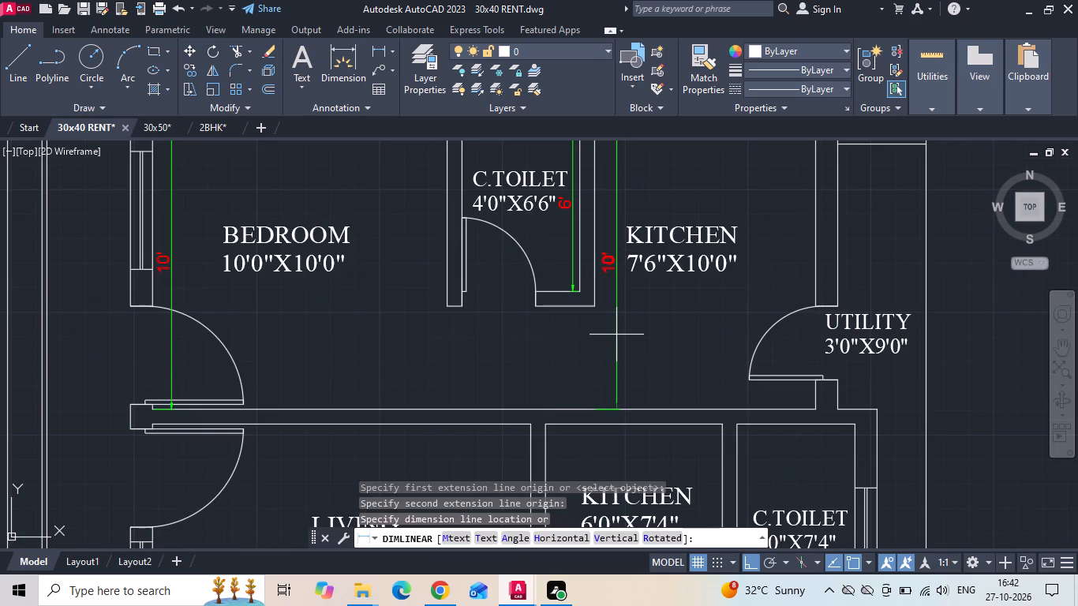
{"action": "left_click", "coordinate": [616, 332]}
Dimension the utility area's width between the kitchen wall and outer boundary, and its length down to the lower unit's wall.
{"action": "middle_click_drag", "start_coordinate": [678, 312], "coordinate": [424, 385]}
{"action": "key", "text": "space"}
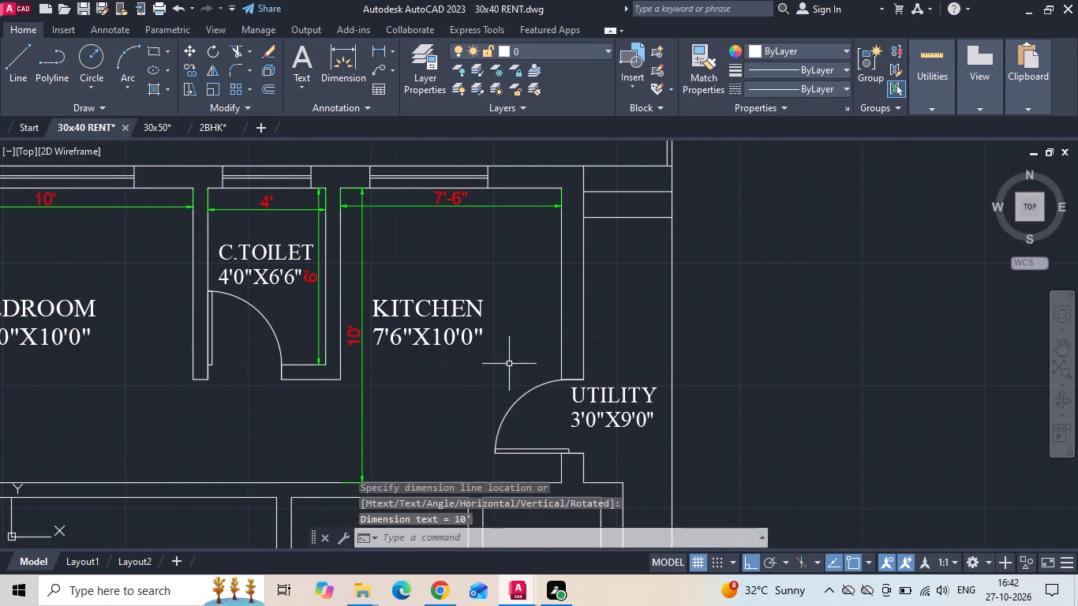
{"action": "left_click", "coordinate": [588, 330]}
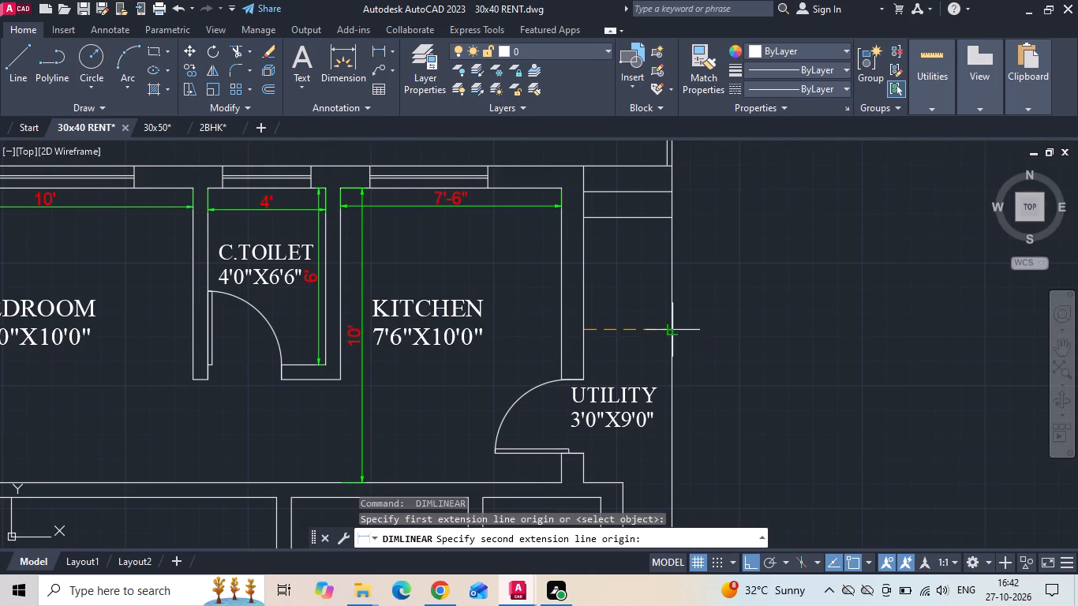
{"action": "left_click", "coordinate": [674, 331]}
{"action": "left_click", "coordinate": [674, 331]}
{"action": "left_click", "coordinate": [674, 331]}
{"action": "key", "text": "space"}
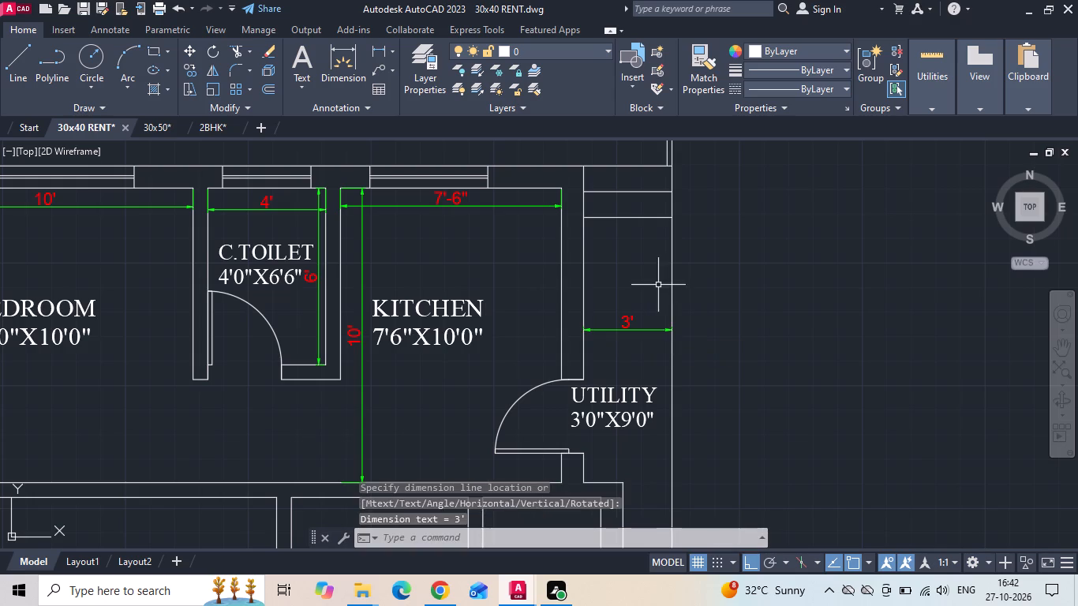
{"action": "left_click_drag", "start_coordinate": [607, 216], "coordinate": [606, 235]}
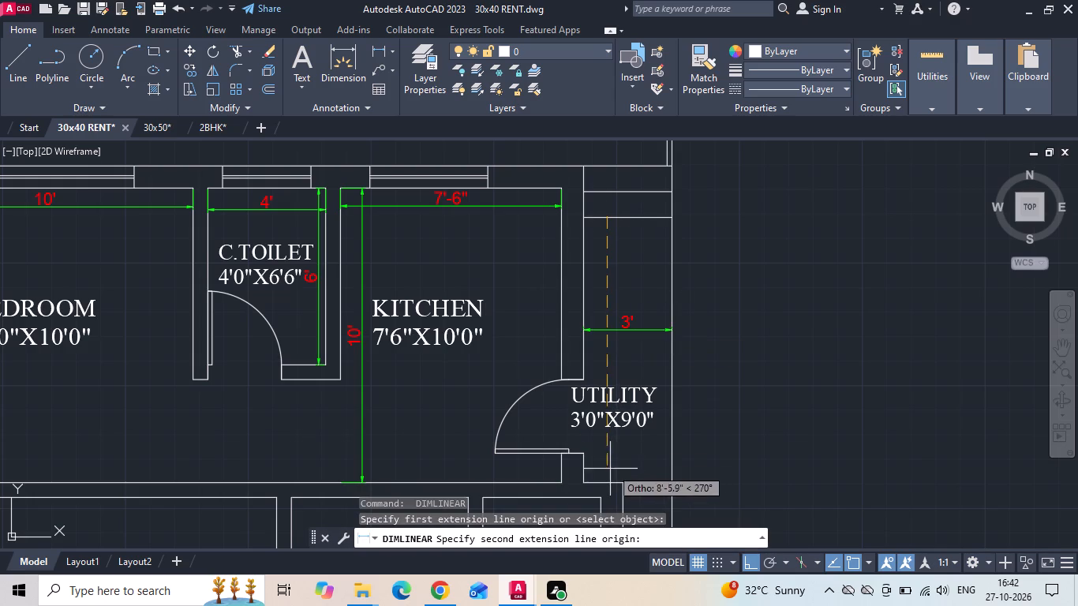
{"action": "left_click", "coordinate": [604, 477]}
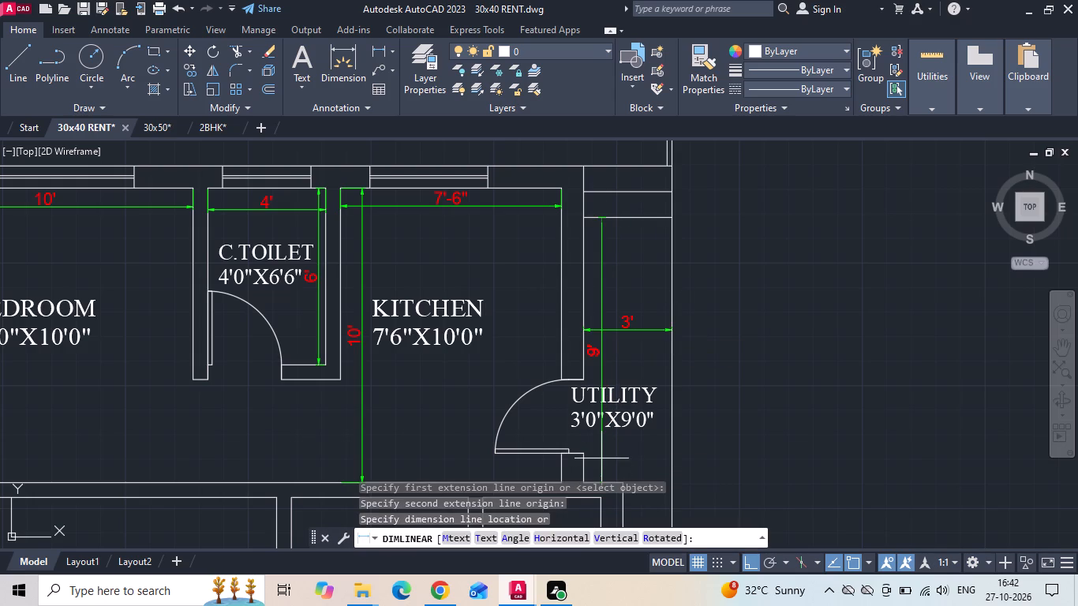
{"action": "left_click", "coordinate": [601, 458]}
Add a linear dimension for the upper unit's full interior width, from bedroom to kitchen, just above the wall shared with the living room.
{"action": "scroll", "coordinate": [674, 334], "scroll_direction": "down", "scroll_amount": 2}
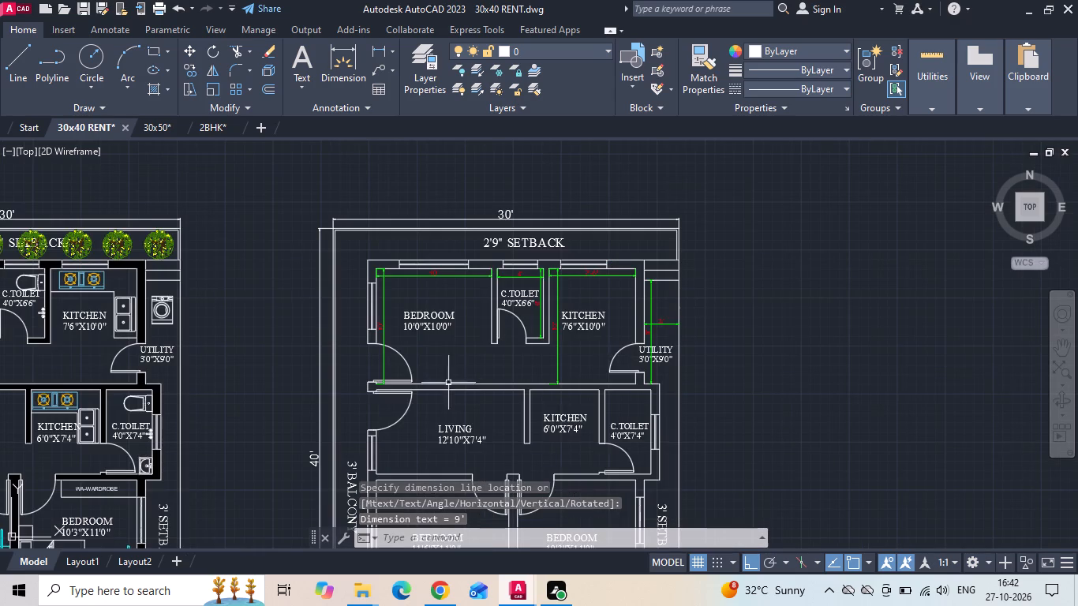
{"action": "scroll", "coordinate": [410, 383], "scroll_direction": "up", "scroll_amount": 1}
{"action": "key", "text": "space"}
{"action": "scroll", "coordinate": [348, 384], "scroll_direction": "up", "scroll_amount": 3}
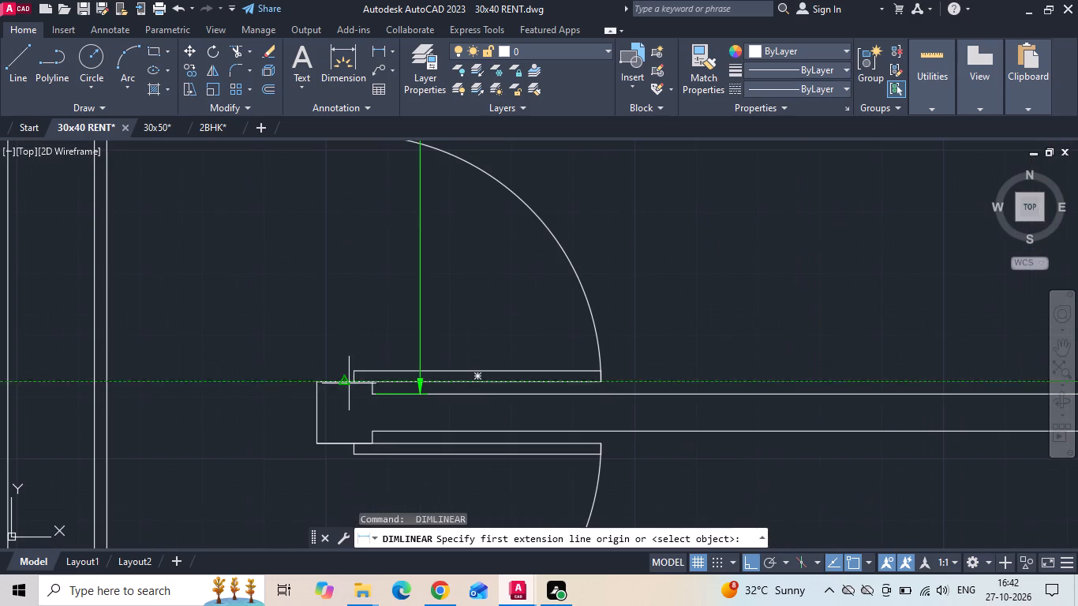
{"action": "left_click", "coordinate": [375, 398]}
{"action": "scroll", "coordinate": [313, 407], "scroll_direction": "down", "scroll_amount": 2}
{"action": "middle_click_drag", "start_coordinate": [642, 408], "coordinate": [601, 400]}
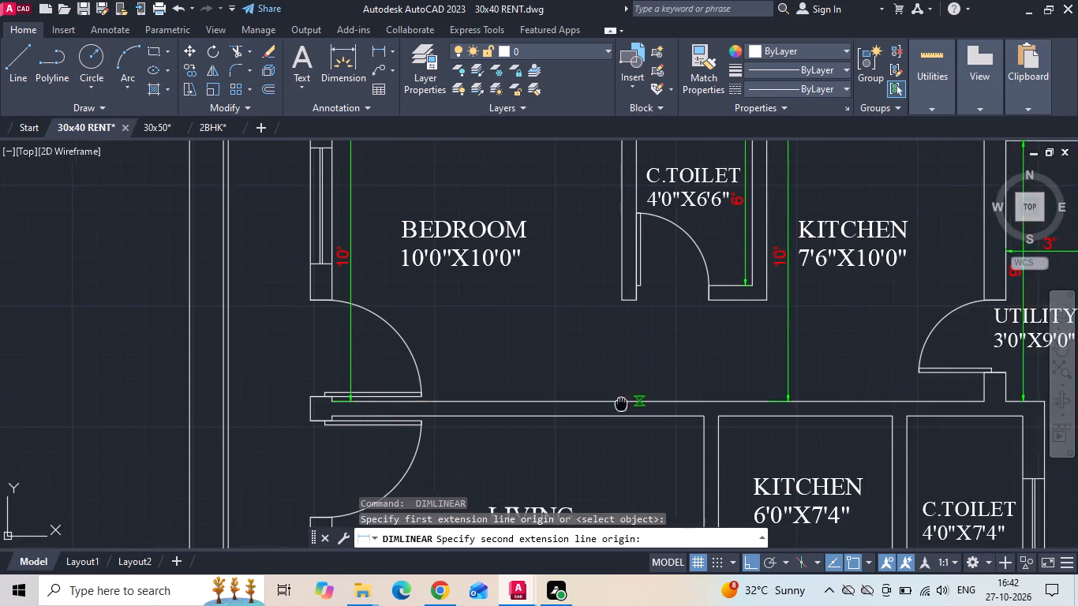
{"action": "middle_click_drag", "start_coordinate": [601, 400], "coordinate": [525, 398]}
{"action": "left_click", "coordinate": [869, 390]}
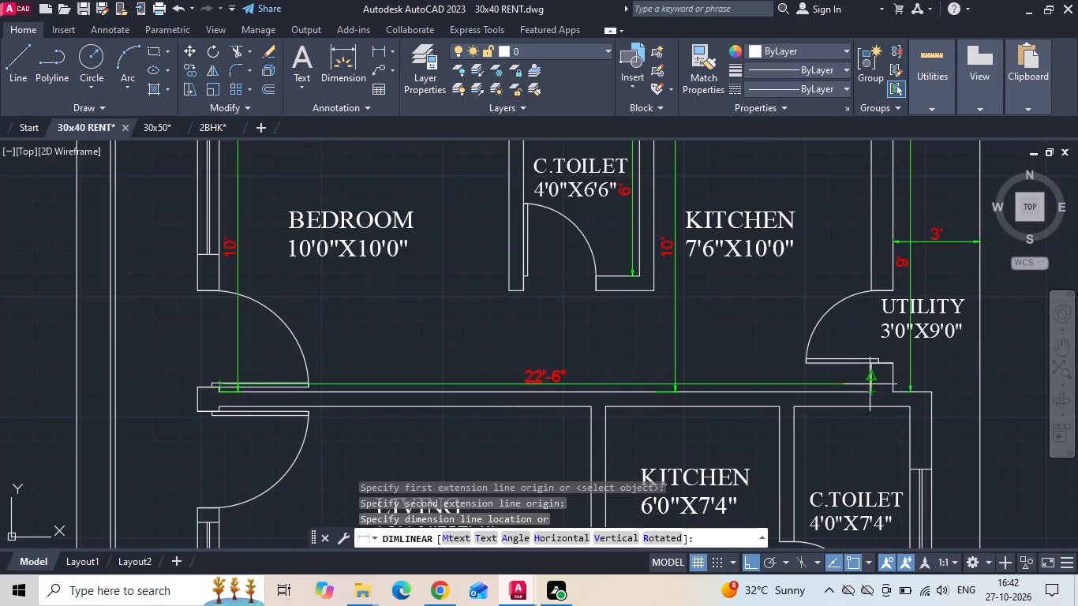
{"action": "left_click", "coordinate": [870, 380]}
Add a linear dimension for the 12'10"X7'4" living room's inner width, just below the wall shared with the upper unit.
{"action": "scroll", "coordinate": [646, 379], "scroll_direction": "down", "scroll_amount": 2}
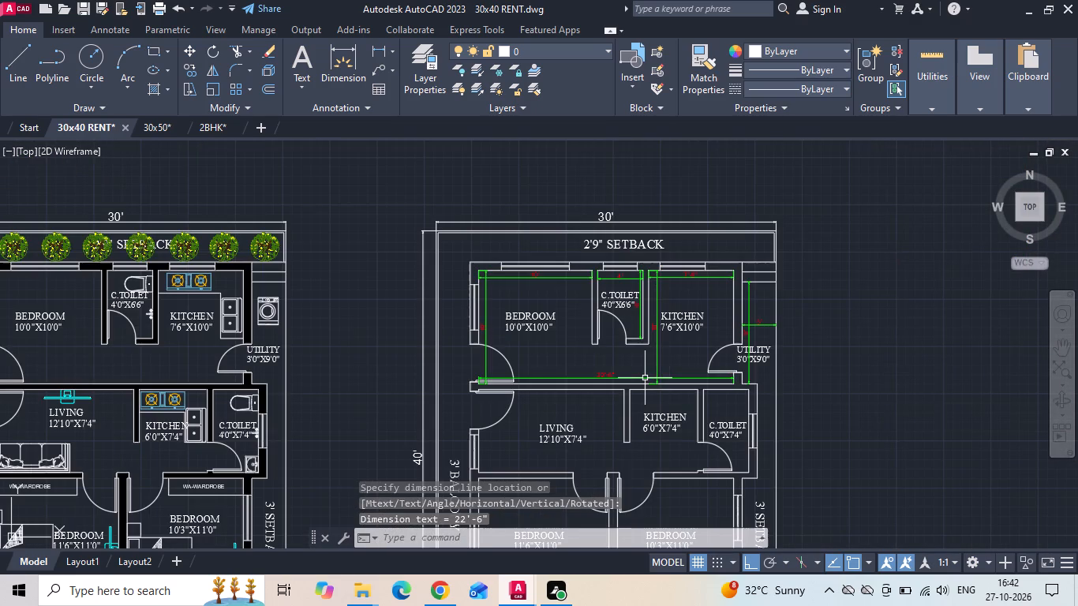
{"action": "scroll", "coordinate": [591, 286], "scroll_direction": "up", "scroll_amount": 2}
{"action": "middle_click_drag", "start_coordinate": [560, 339], "coordinate": [558, 325]}
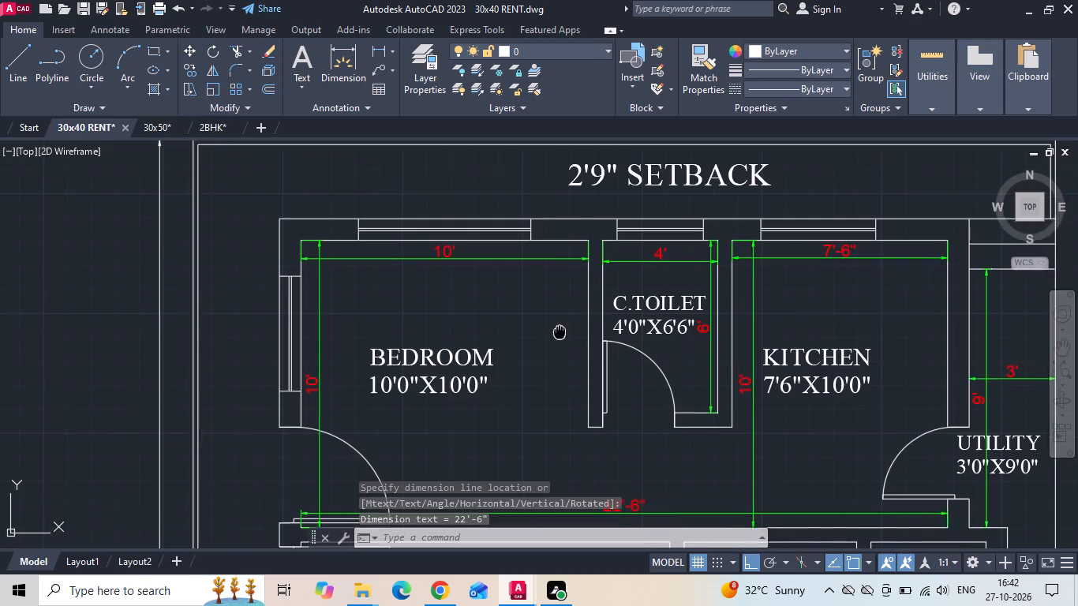
{"action": "middle_click_drag", "start_coordinate": [558, 325], "coordinate": [556, 219]}
{"action": "scroll", "coordinate": [539, 243], "scroll_direction": "down", "scroll_amount": 2}
{"action": "scroll", "coordinate": [534, 361], "scroll_direction": "up", "scroll_amount": 2}
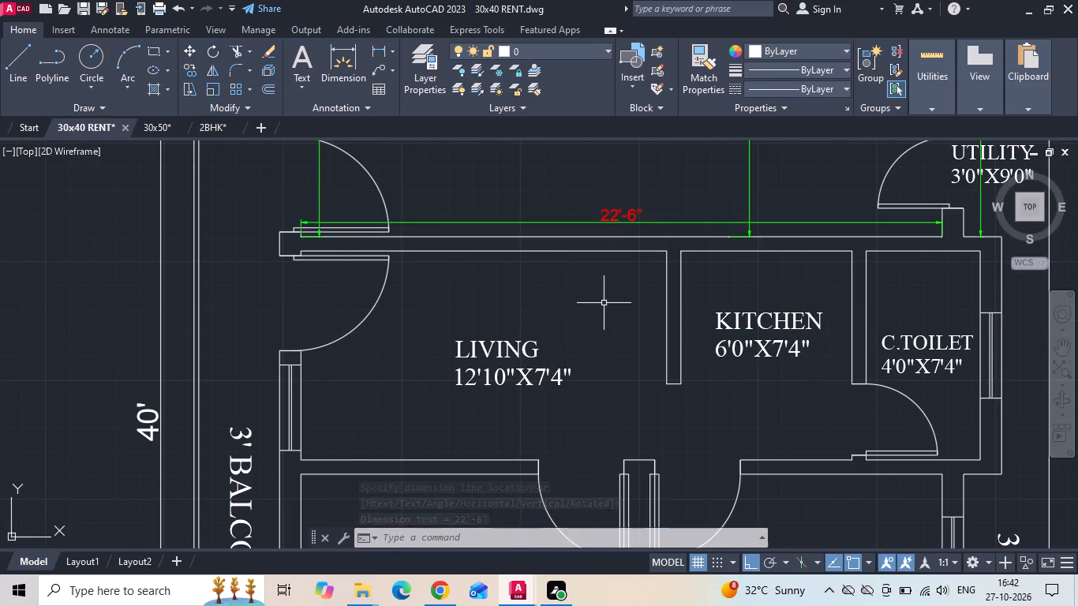
{"action": "key", "text": "space"}
{"action": "scroll", "coordinate": [311, 240], "scroll_direction": "up", "scroll_amount": 2}
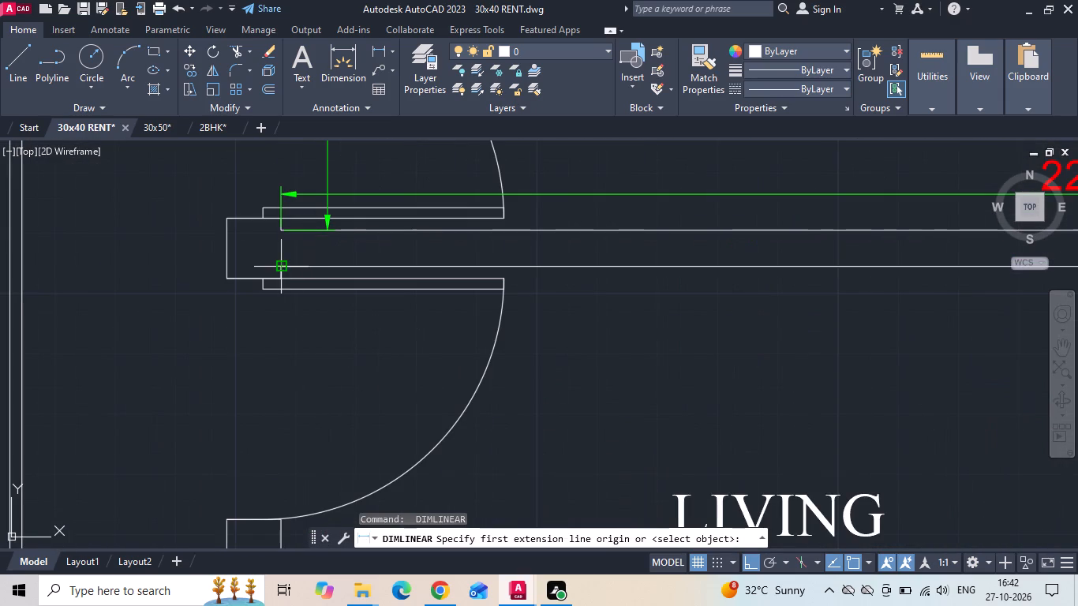
{"action": "left_click", "coordinate": [284, 269]}
{"action": "scroll", "coordinate": [283, 269], "scroll_direction": "down", "scroll_amount": 1}
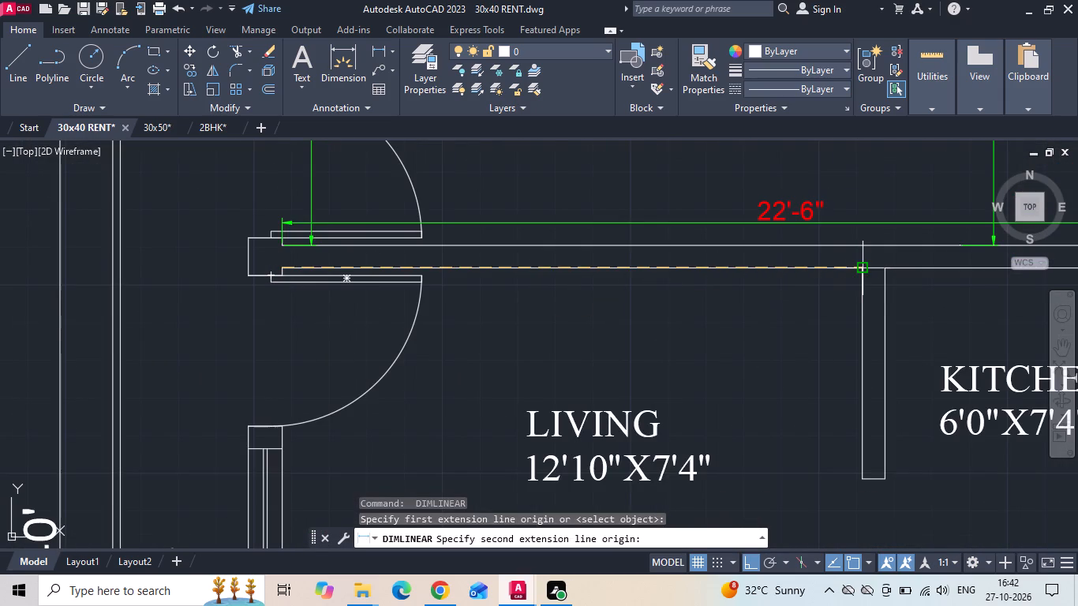
{"action": "left_click", "coordinate": [866, 270]}
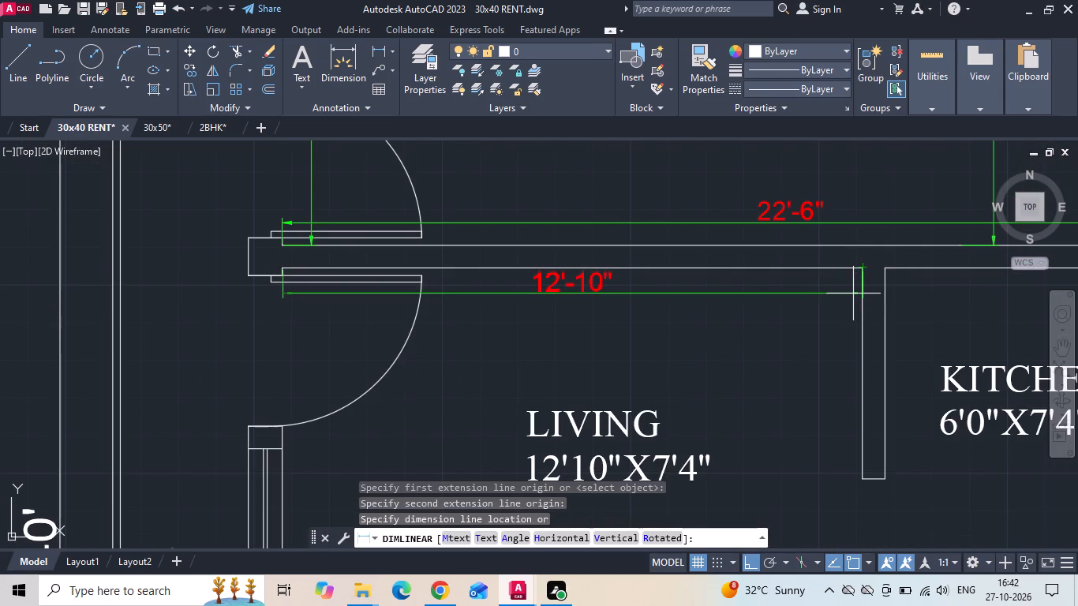
{"action": "left_click", "coordinate": [853, 294]}
Add a linear dimension for the living room's inner depth, just inside the balcony-side wall.
{"action": "scroll", "coordinate": [533, 310], "scroll_direction": "down", "scroll_amount": 1}
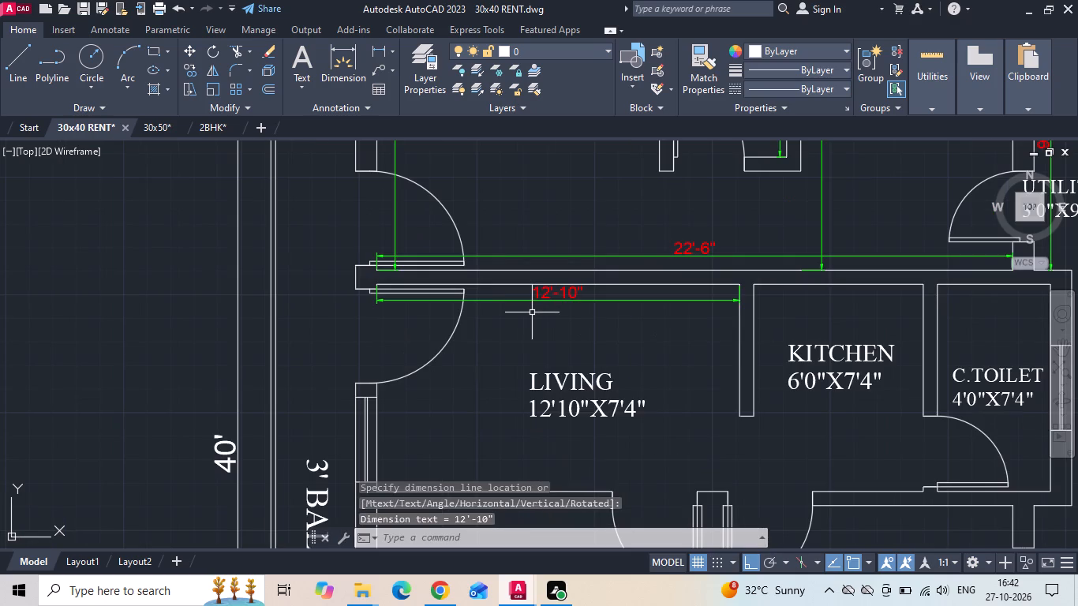
{"action": "scroll", "coordinate": [498, 322], "scroll_direction": "down", "scroll_amount": 1}
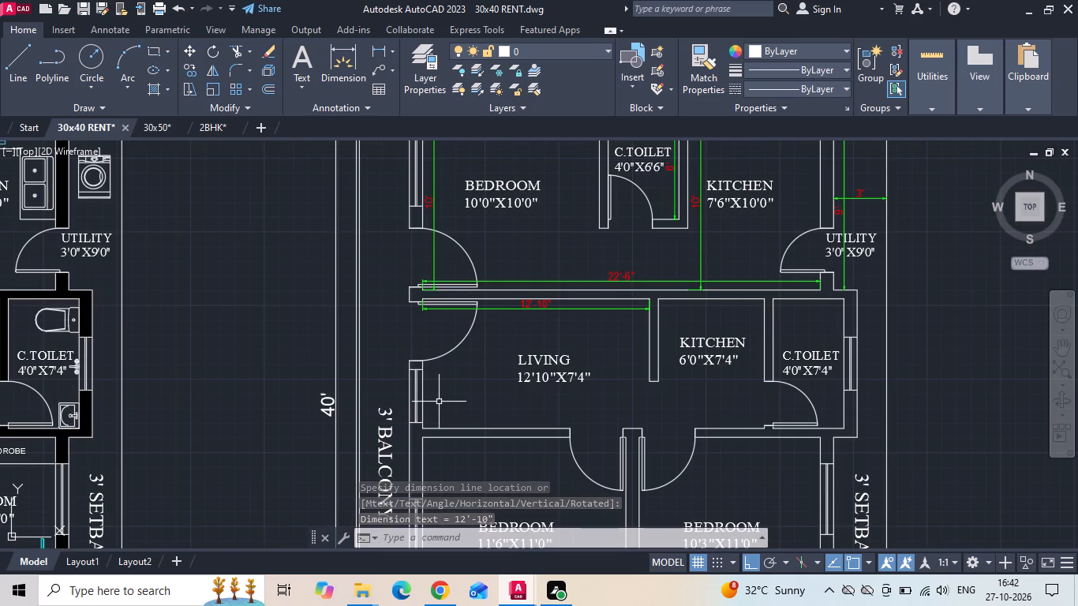
{"action": "key", "text": "space"}
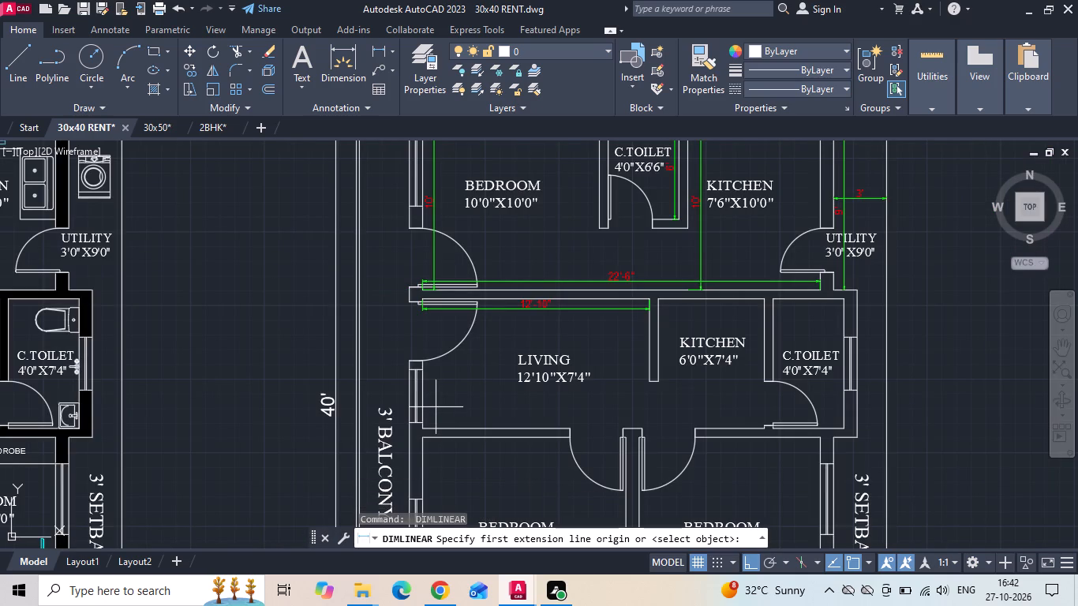
{"action": "middle_click_drag", "start_coordinate": [436, 408], "coordinate": [436, 383]}
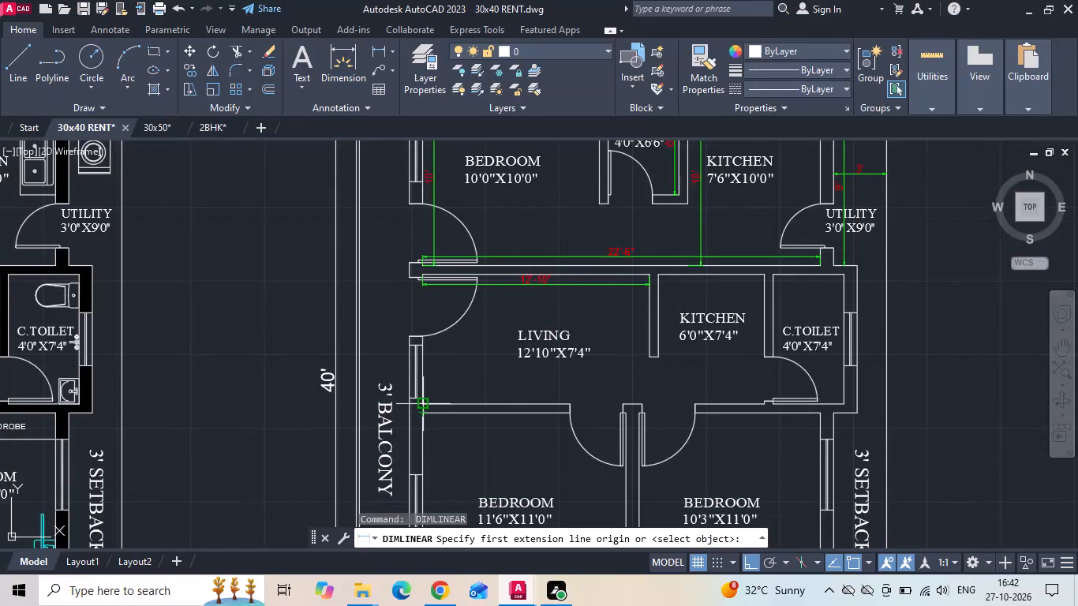
{"action": "left_click", "coordinate": [422, 404]}
{"action": "scroll", "coordinate": [429, 301], "scroll_direction": "up", "scroll_amount": 2}
{"action": "scroll", "coordinate": [407, 215], "scroll_direction": "up", "scroll_amount": 2}
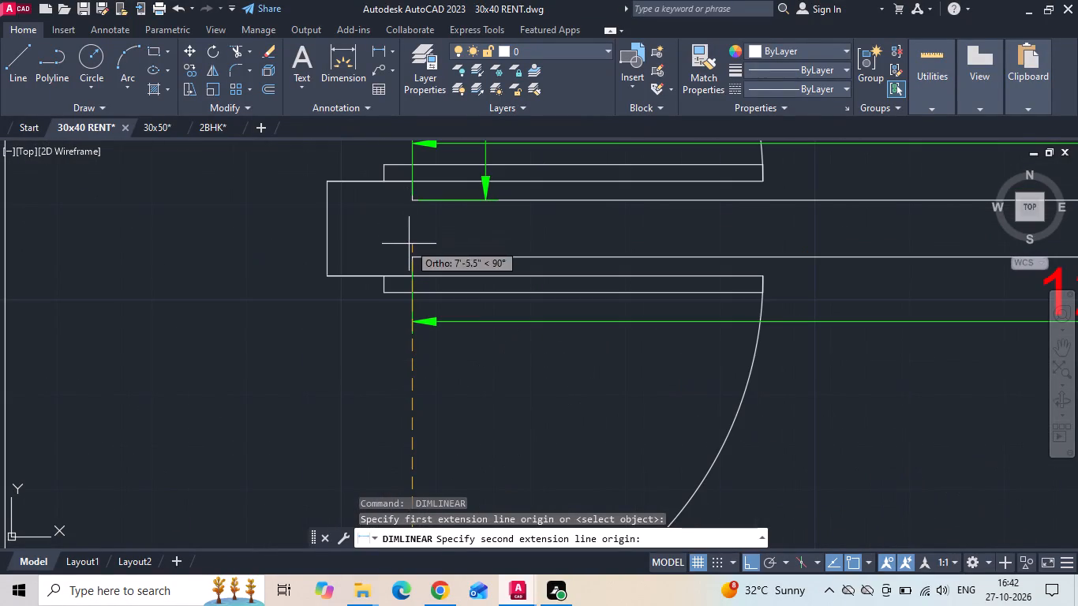
{"action": "left_click", "coordinate": [414, 254]}
{"action": "scroll", "coordinate": [421, 260], "scroll_direction": "down", "scroll_amount": 2}
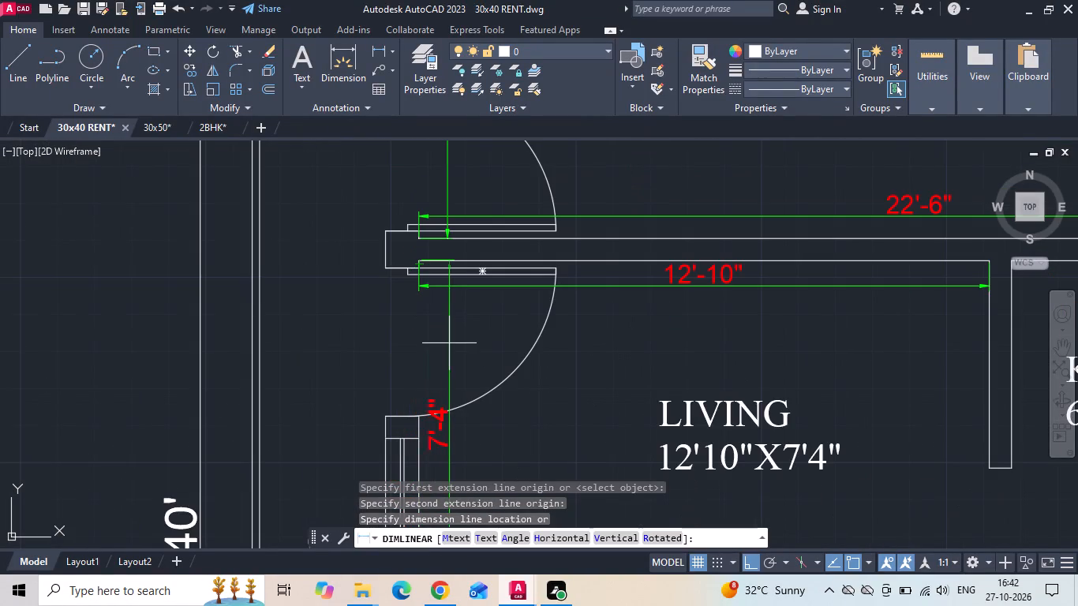
{"action": "left_click", "coordinate": [450, 346]}
{"action": "scroll", "coordinate": [435, 275], "scroll_direction": "down", "scroll_amount": 1}
{"action": "middle_click_drag", "start_coordinate": [482, 392], "coordinate": [455, 290]}
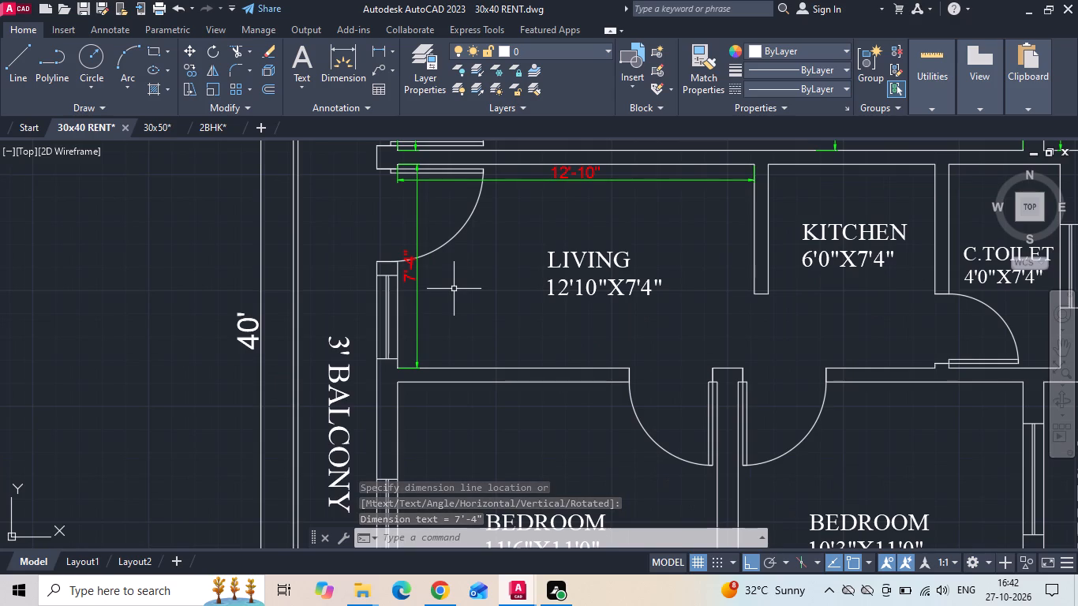
Add a linear dimension for the 6'0"X7'4" kitchen's inner width, just below the wall shared with the upper unit.
{"action": "middle_click_drag", "start_coordinate": [671, 260], "coordinate": [495, 305]}
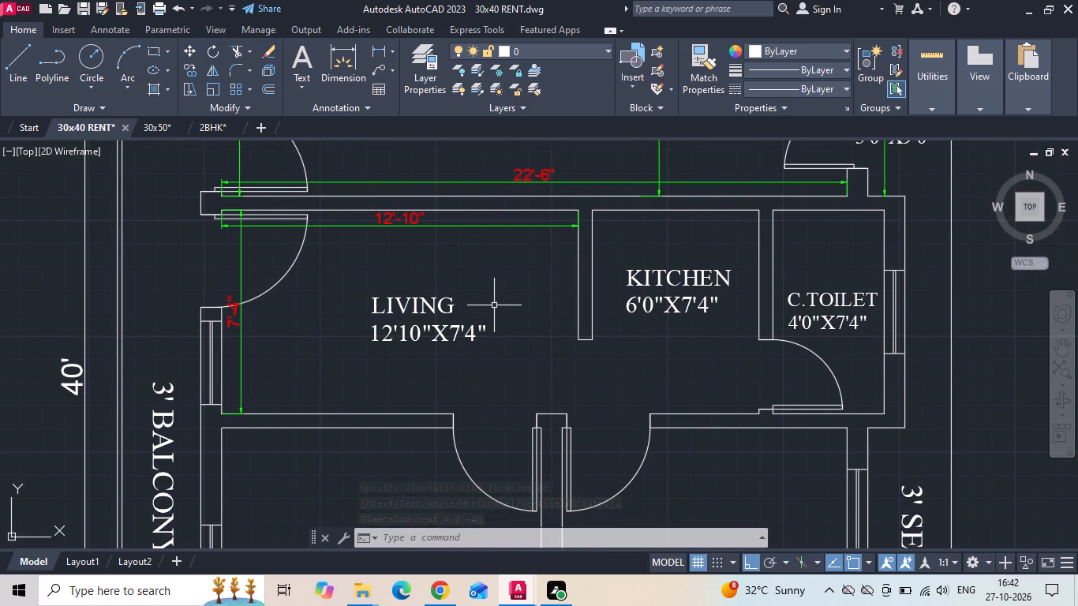
{"action": "scroll", "coordinate": [489, 306], "scroll_direction": "down", "scroll_amount": 1}
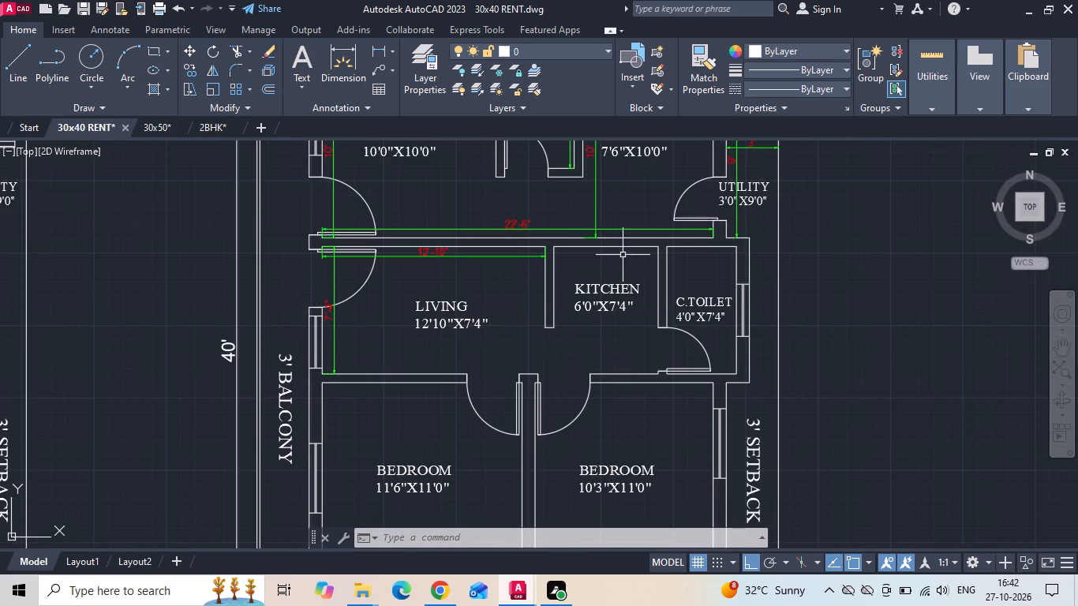
{"action": "middle_click_drag", "start_coordinate": [581, 265], "coordinate": [547, 272]}
{"action": "scroll", "coordinate": [546, 272], "scroll_direction": "up", "scroll_amount": 2}
{"action": "key", "text": "space"}
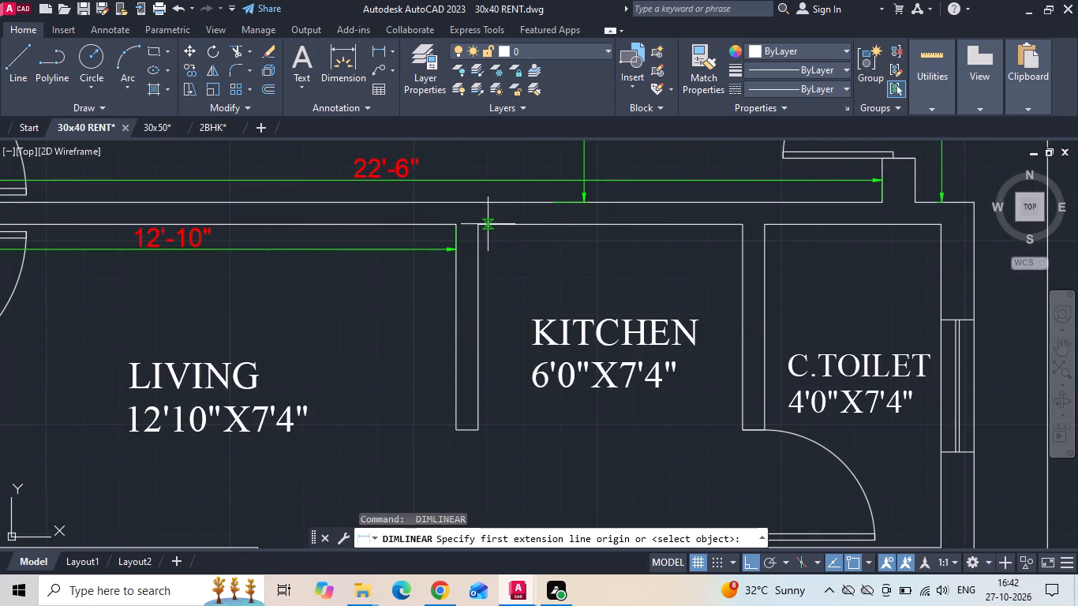
{"action": "left_click", "coordinate": [476, 225]}
{"action": "left_click", "coordinate": [747, 224]}
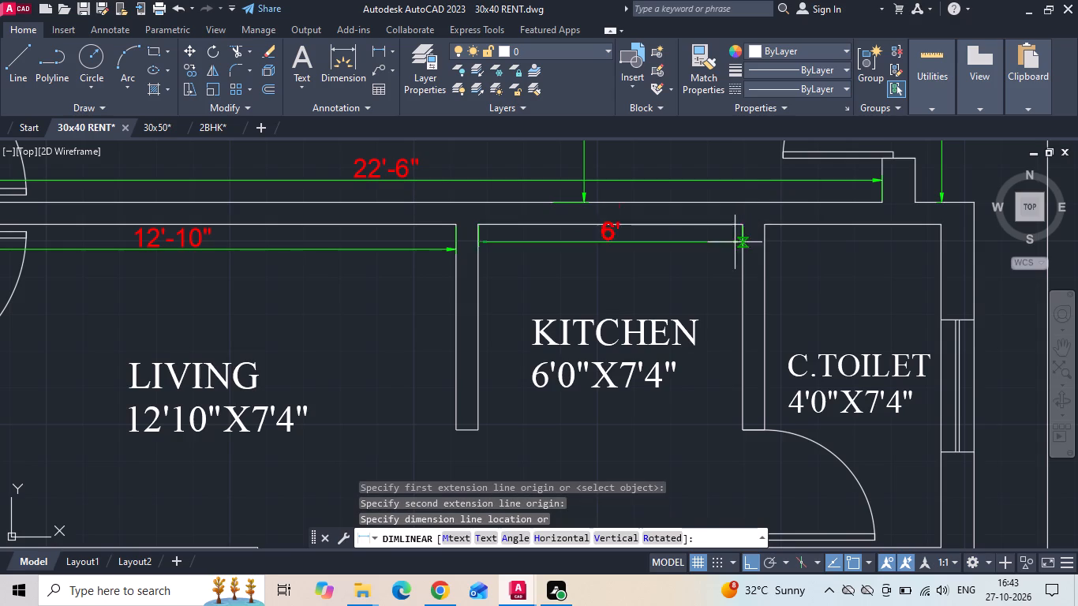
{"action": "left_click", "coordinate": [731, 250]}
Dimension the C.TOILET's inner width, aligned with the kitchen's width dimension.
{"action": "middle_click_drag", "start_coordinate": [668, 262], "coordinate": [563, 262]}
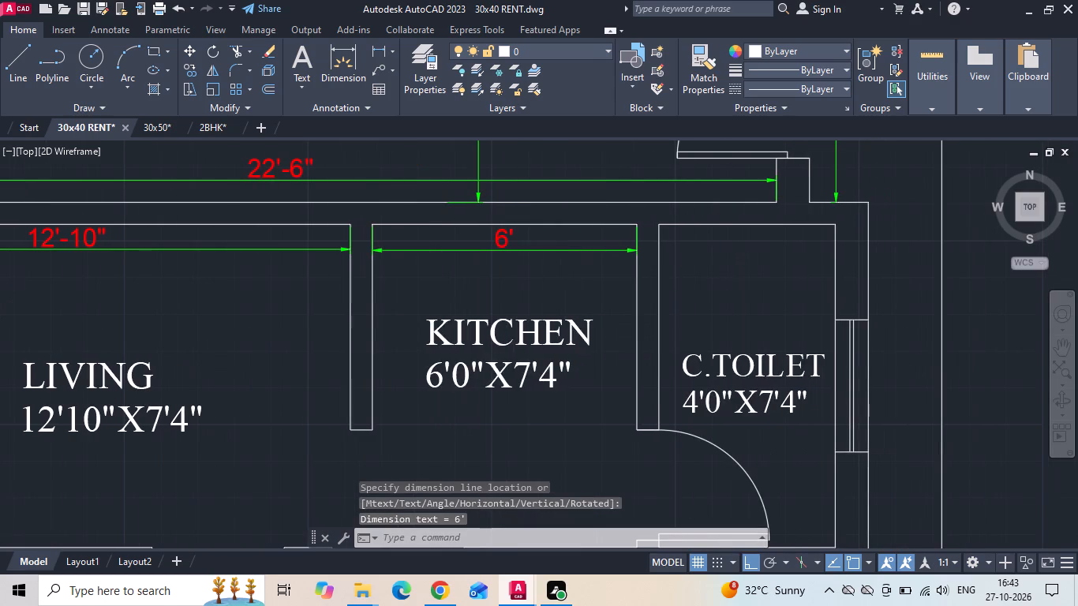
{"action": "key", "text": "space"}
{"action": "left_click", "coordinate": [663, 227]}
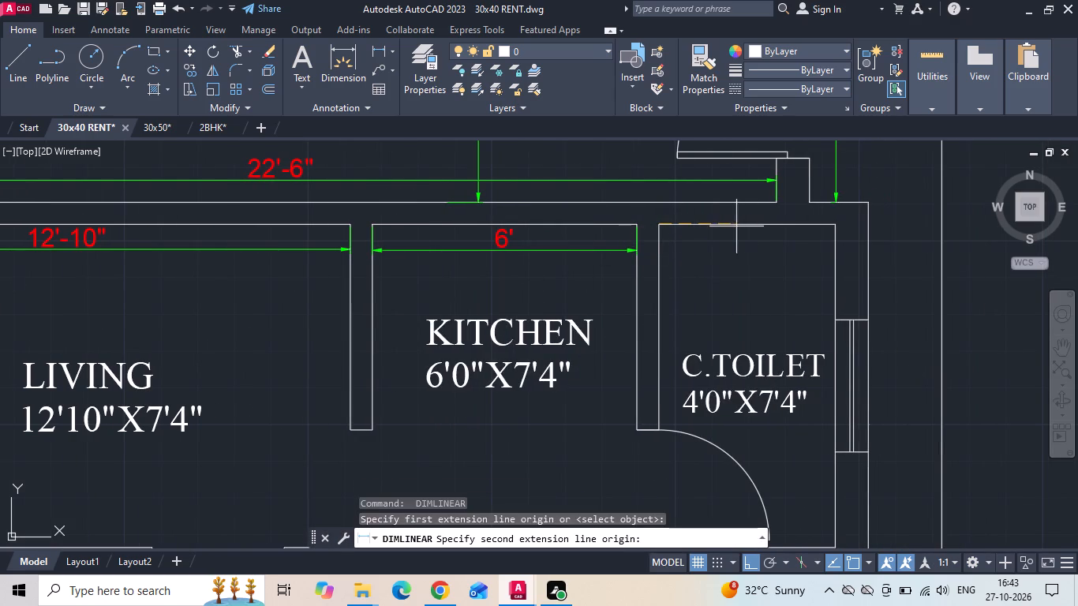
{"action": "left_click", "coordinate": [834, 226]}
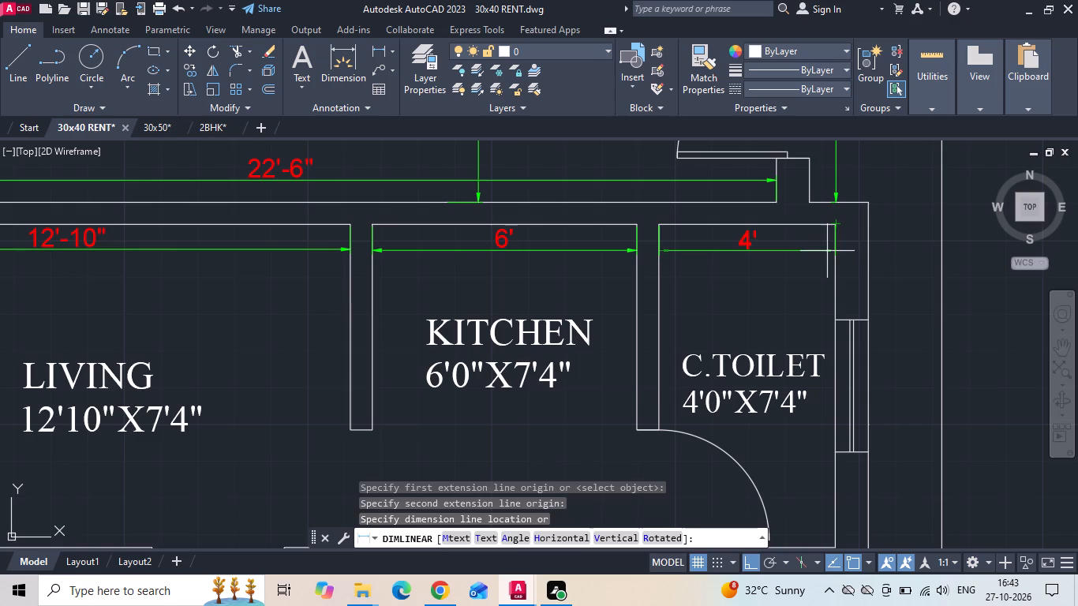
{"action": "left_click", "coordinate": [827, 251]}
Add a linear dimension for the C.TOILET's full inner depth, just inside its outer window wall.
{"action": "key", "text": "space"}
{"action": "left_click", "coordinate": [836, 222]}
{"action": "scroll", "coordinate": [738, 272], "scroll_direction": "down", "scroll_amount": 1}
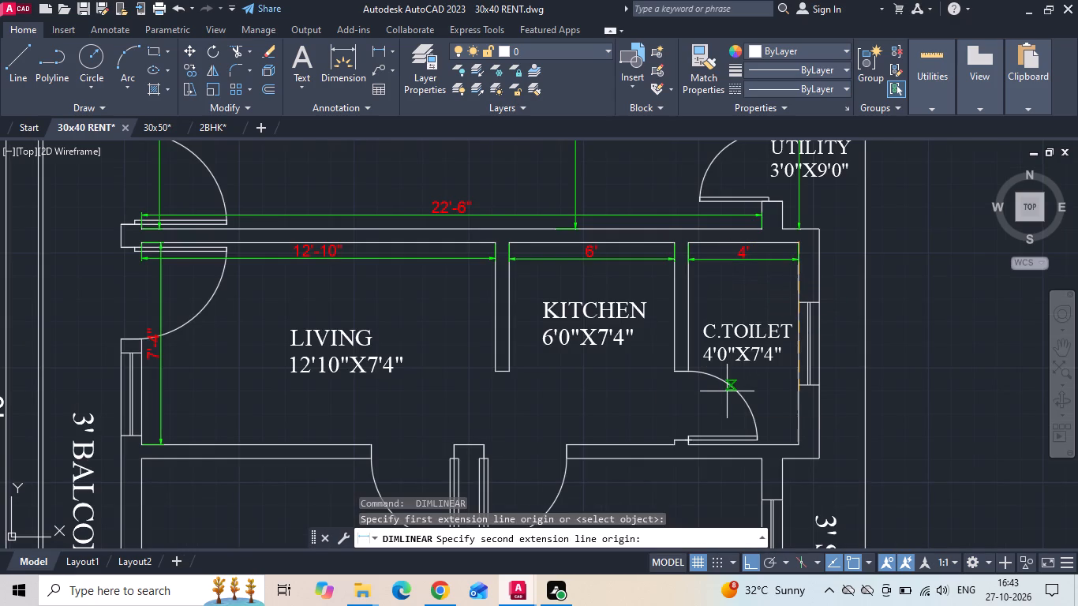
{"action": "middle_click_drag", "start_coordinate": [724, 389], "coordinate": [715, 350]}
{"action": "scroll", "coordinate": [715, 350], "scroll_direction": "down", "scroll_amount": 1}
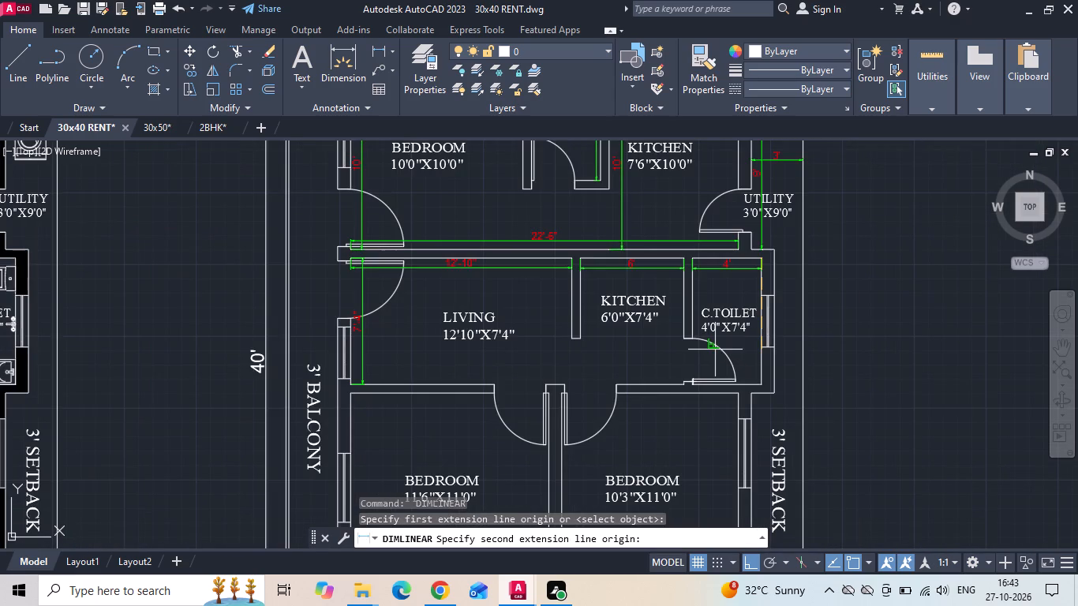
{"action": "left_click", "coordinate": [765, 380]}
{"action": "scroll", "coordinate": [762, 361], "scroll_direction": "up", "scroll_amount": 1}
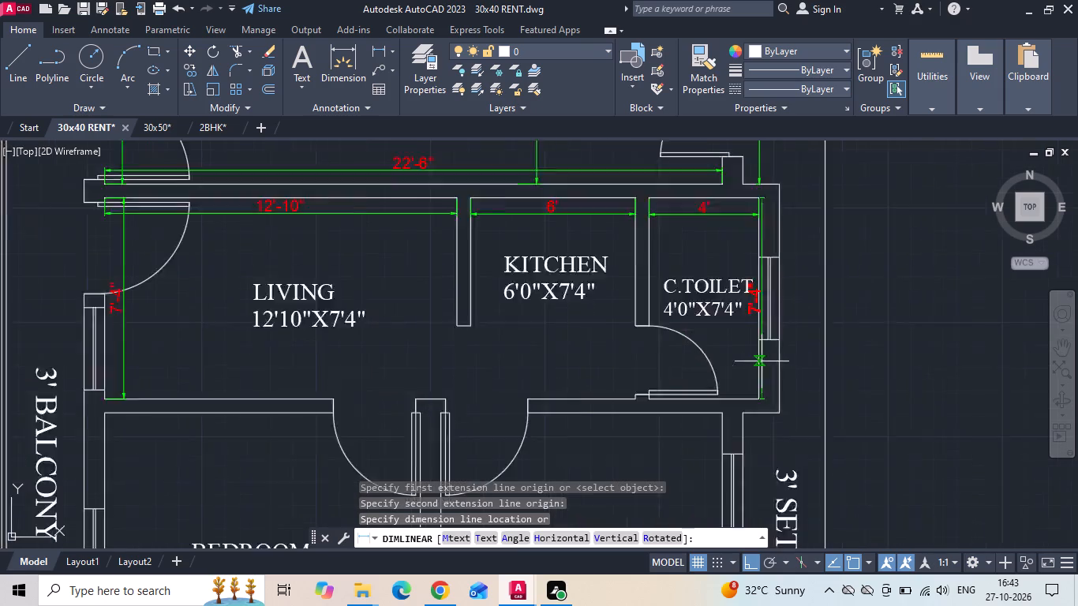
{"action": "scroll", "coordinate": [762, 361], "scroll_direction": "up", "scroll_amount": 1}
{"action": "left_click", "coordinate": [740, 337]}
{"action": "scroll", "coordinate": [731, 361], "scroll_direction": "down", "scroll_amount": 1}
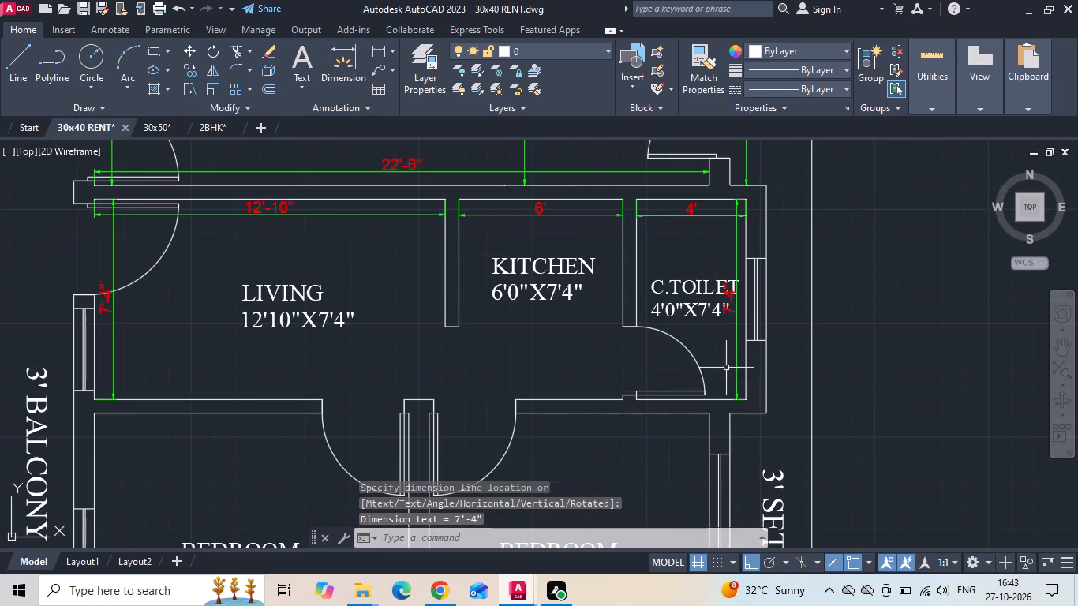
Dimension the toilet side of the kitchen–toilet partition, from the upper wall down to the door opening.
{"action": "key", "text": "space"}
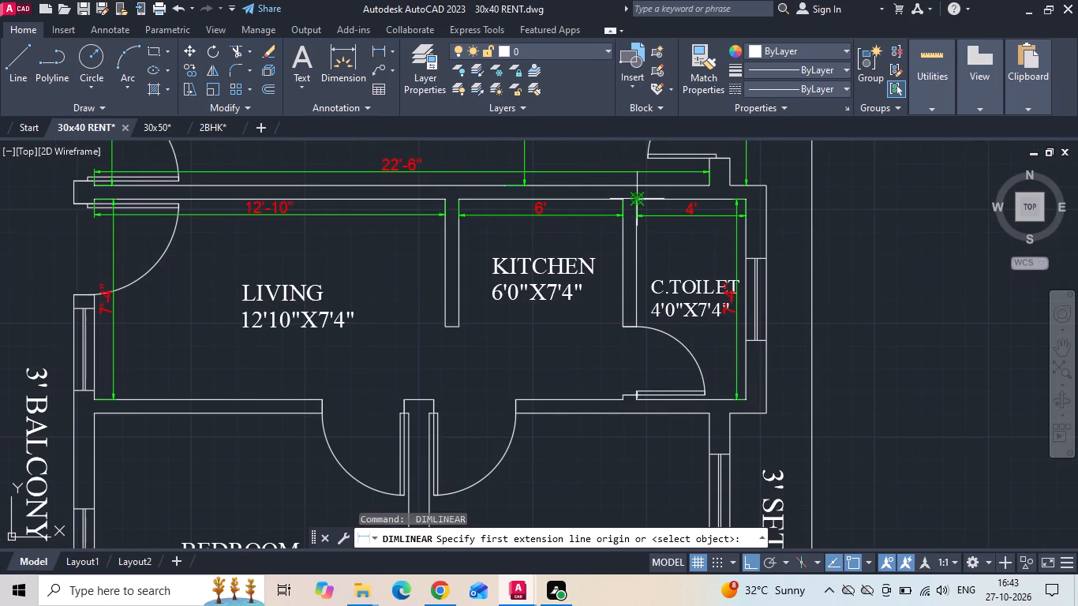
{"action": "left_click", "coordinate": [635, 194]}
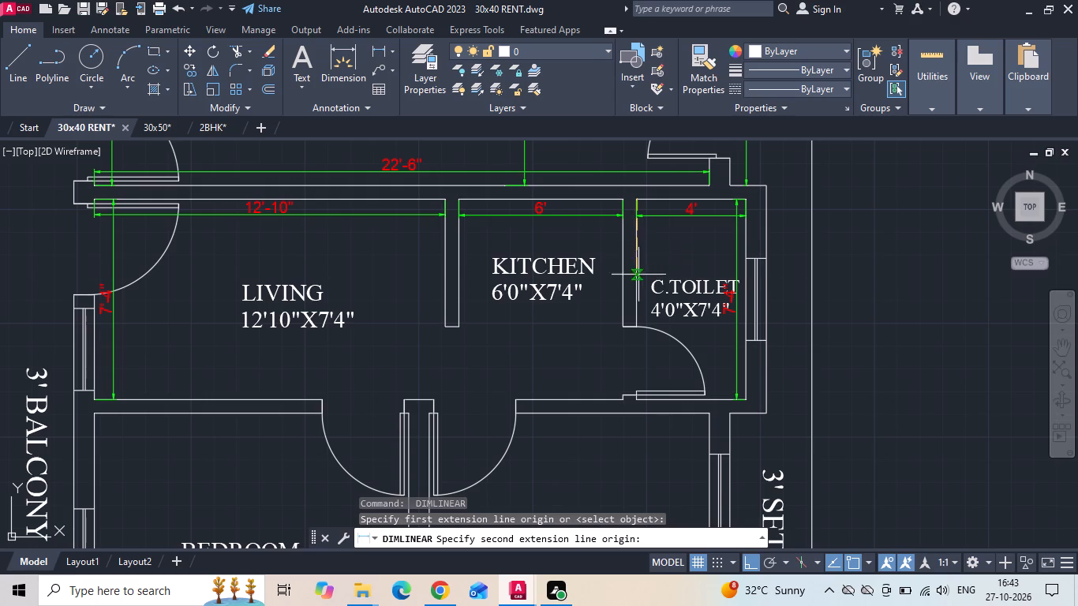
{"action": "scroll", "coordinate": [638, 280], "scroll_direction": "up", "scroll_amount": 3}
{"action": "left_click", "coordinate": [623, 365]}
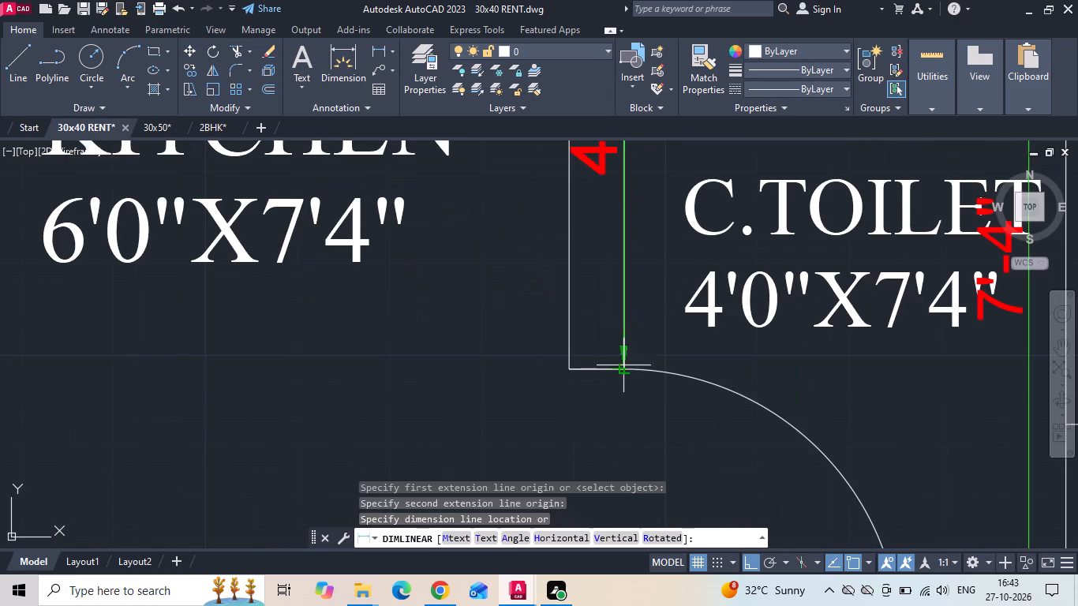
{"action": "scroll", "coordinate": [623, 365], "scroll_direction": "down", "scroll_amount": 1}
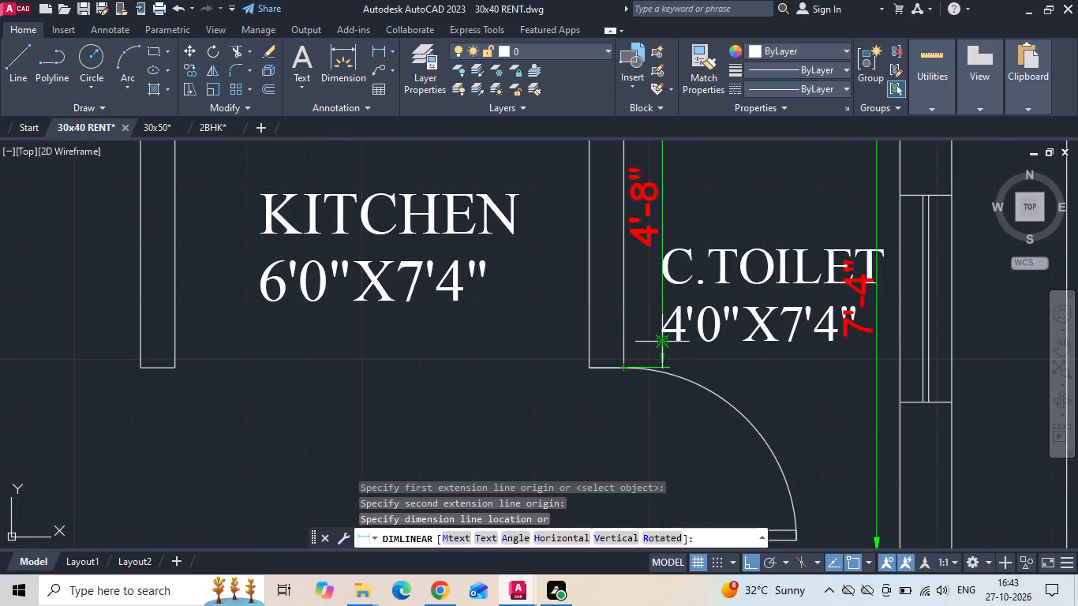
{"action": "left_click", "coordinate": [662, 342]}
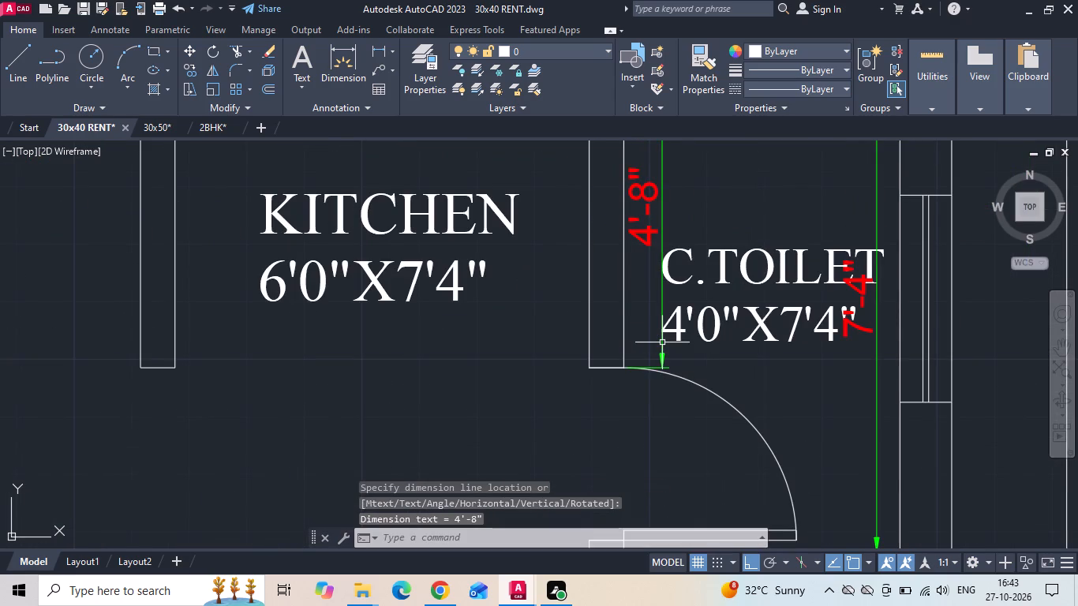
Continue that dimension across the toilet door opening and the short wall offset down to the toilet's lower wall.
{"action": "key", "text": "d"}
{"action": "type", "text": "IM"}
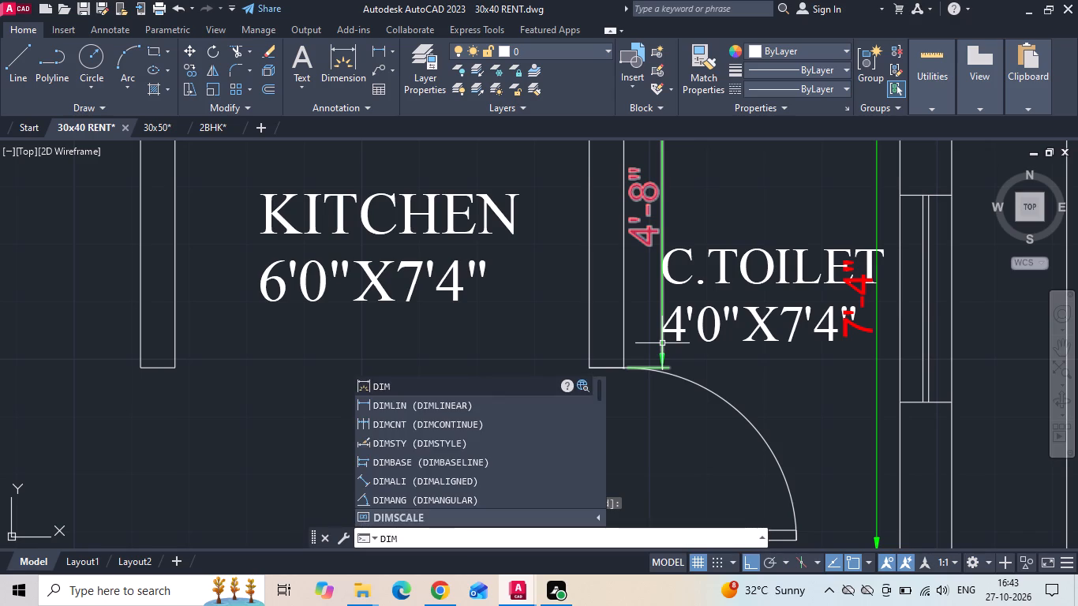
{"action": "type", "text": "CNT"}
{"action": "key", "text": "space"}
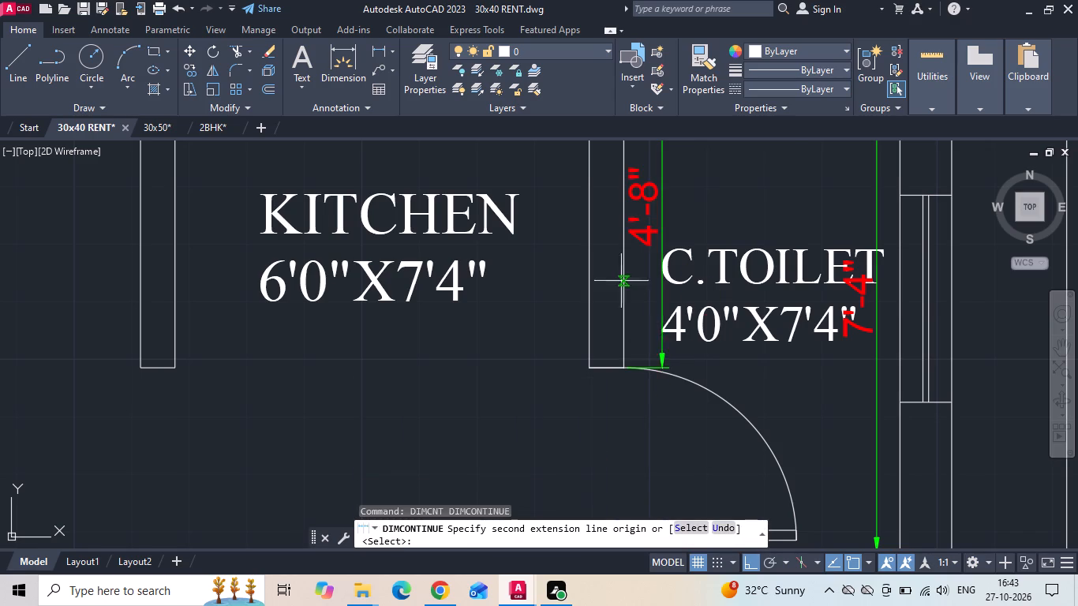
{"action": "scroll", "coordinate": [619, 273], "scroll_direction": "down", "scroll_amount": 2}
{"action": "scroll", "coordinate": [632, 384], "scroll_direction": "up", "scroll_amount": 3}
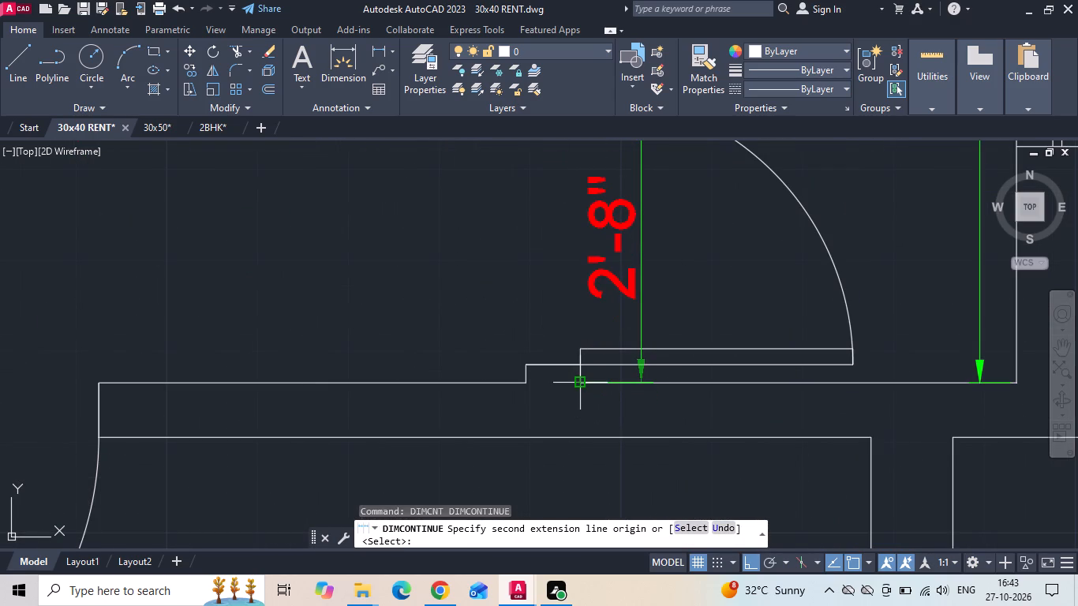
{"action": "left_click", "coordinate": [582, 365]}
{"action": "left_click", "coordinate": [582, 381]}
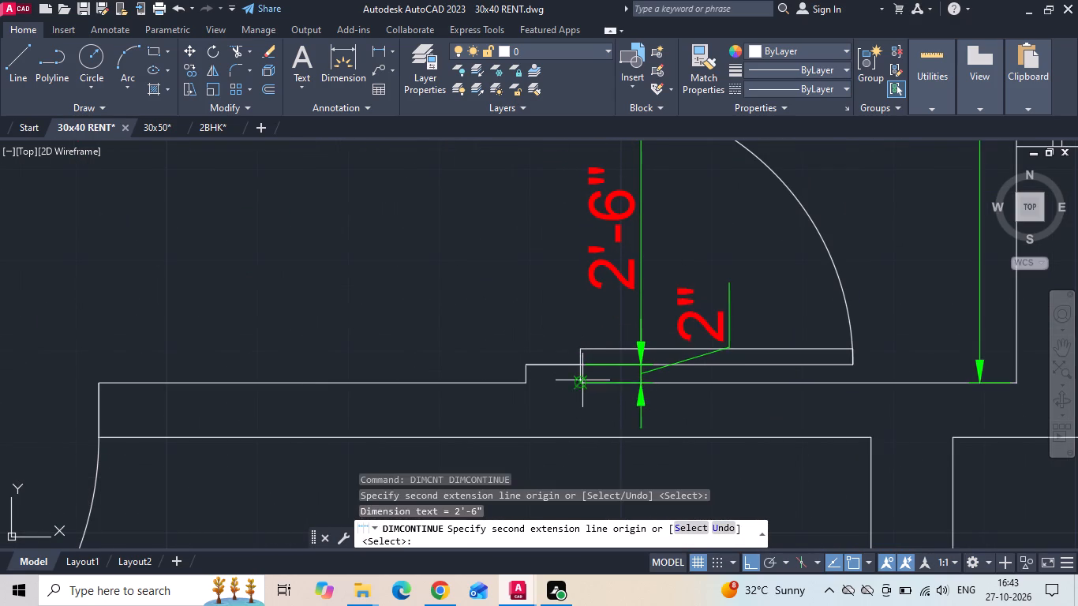
{"action": "key", "text": "Escape"}
{"action": "scroll", "coordinate": [657, 288], "scroll_direction": "down", "scroll_amount": 3}
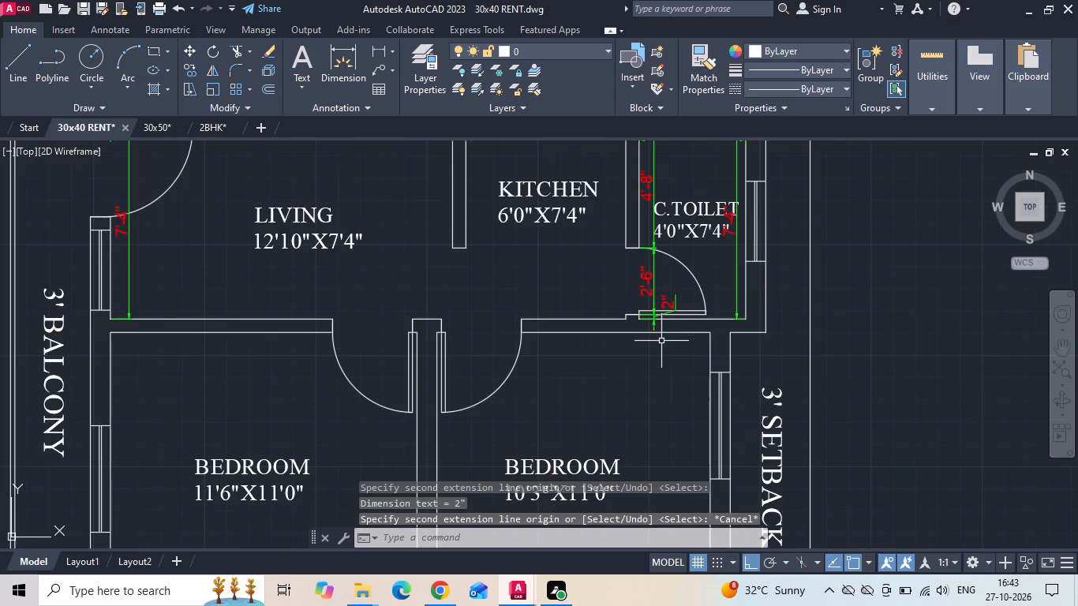
{"action": "key", "text": "space"}
{"action": "key", "text": "Escape"}
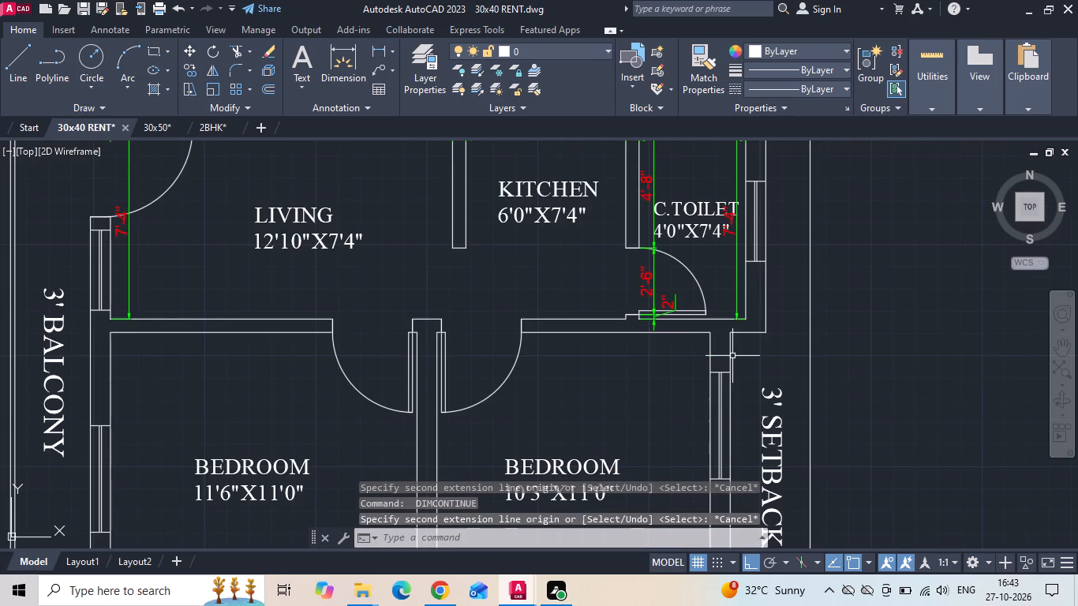
Add a linear dimension across the setback, from the 10'3"X11'0" bedroom's outer wall at the window top to the plot boundary.
{"action": "type", "text": "DLI"}
{"action": "key", "text": "space"}
{"action": "middle_click_drag", "start_coordinate": [731, 357], "coordinate": [698, 305]}
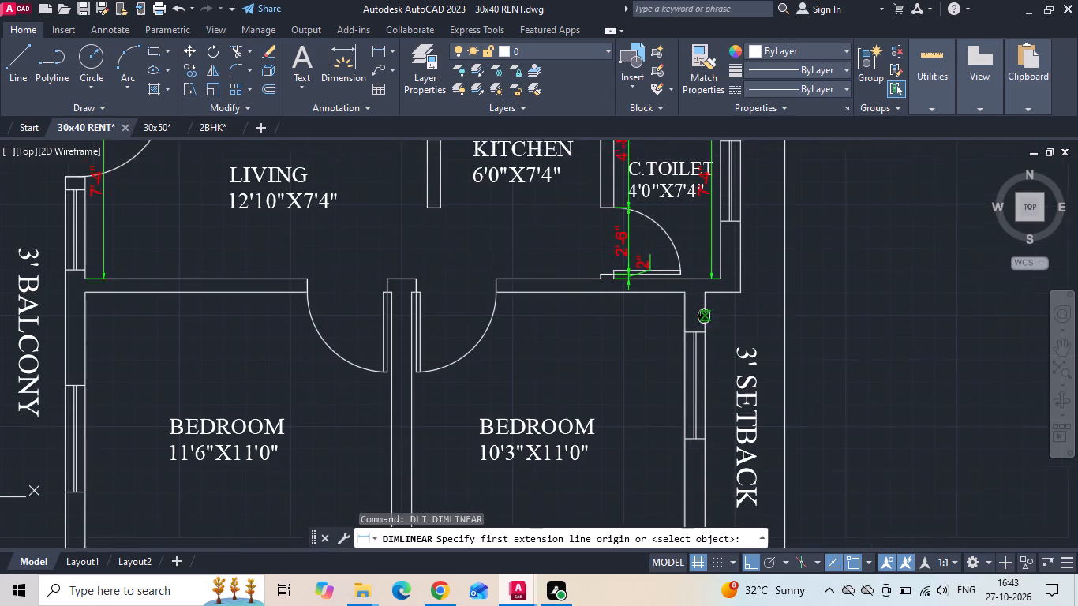
{"action": "middle_click_drag", "start_coordinate": [698, 305], "coordinate": [694, 294]}
{"action": "left_click", "coordinate": [693, 311]}
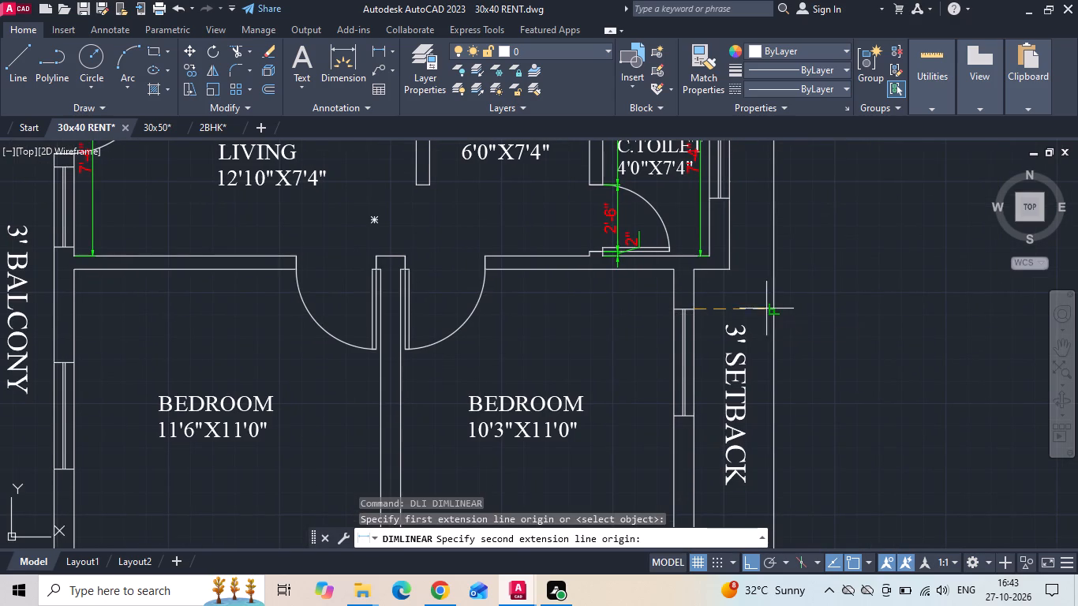
{"action": "triple_click", "coordinate": [773, 309]}
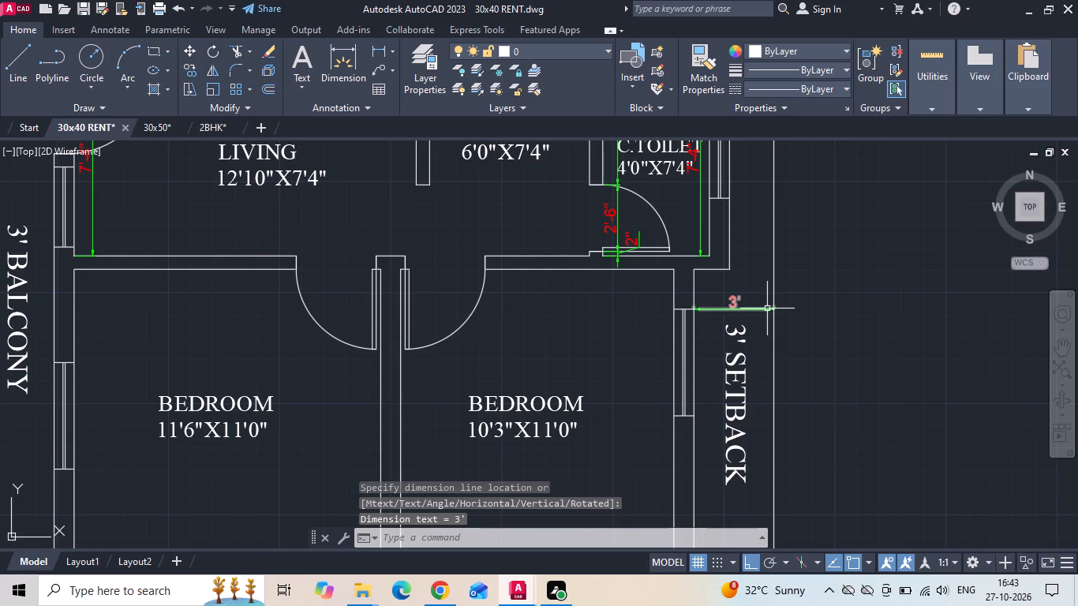
Dimension the 10'3"X11'0" bedroom's upper wall, from its outer inside corner to the door opening, just below the wall.
{"action": "key", "text": "space"}
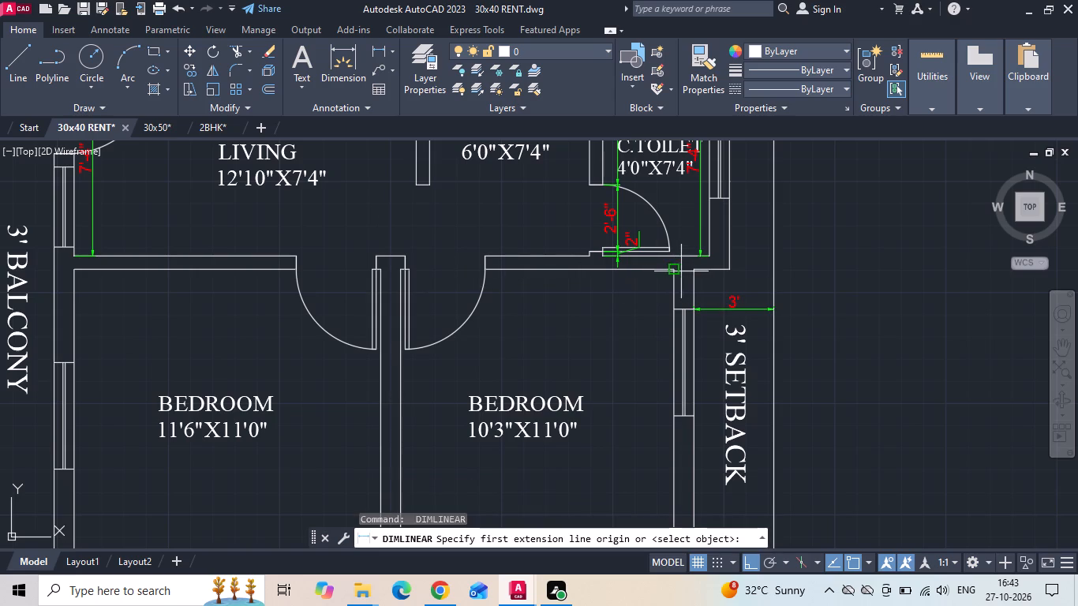
{"action": "left_click", "coordinate": [676, 271]}
{"action": "scroll", "coordinate": [507, 279], "scroll_direction": "up", "scroll_amount": 2}
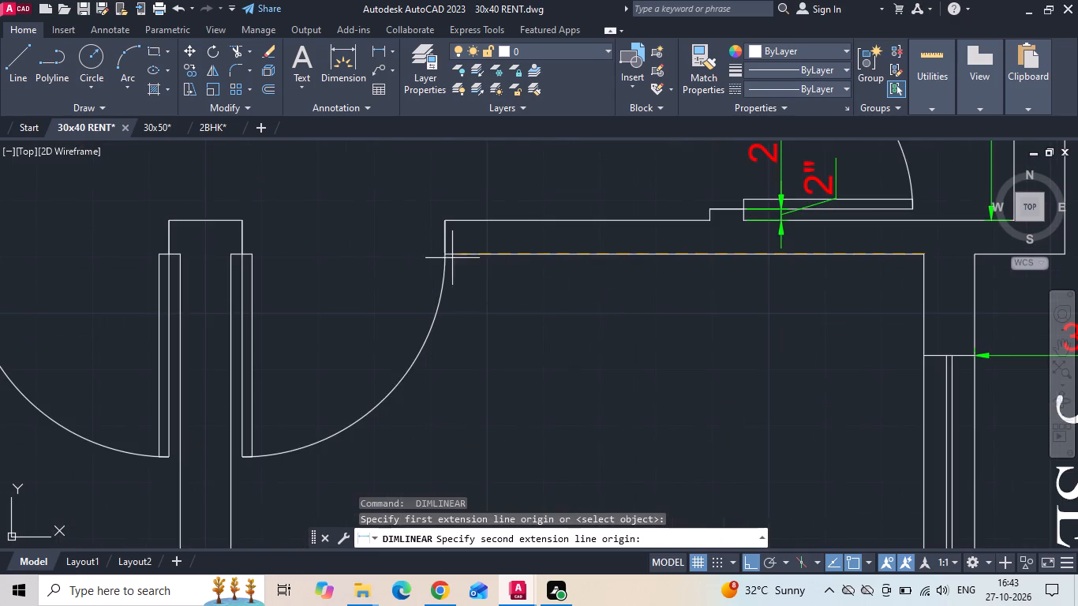
{"action": "scroll", "coordinate": [450, 252], "scroll_direction": "up", "scroll_amount": 3}
{"action": "left_click", "coordinate": [422, 242]}
{"action": "scroll", "coordinate": [505, 305], "scroll_direction": "down", "scroll_amount": 2}
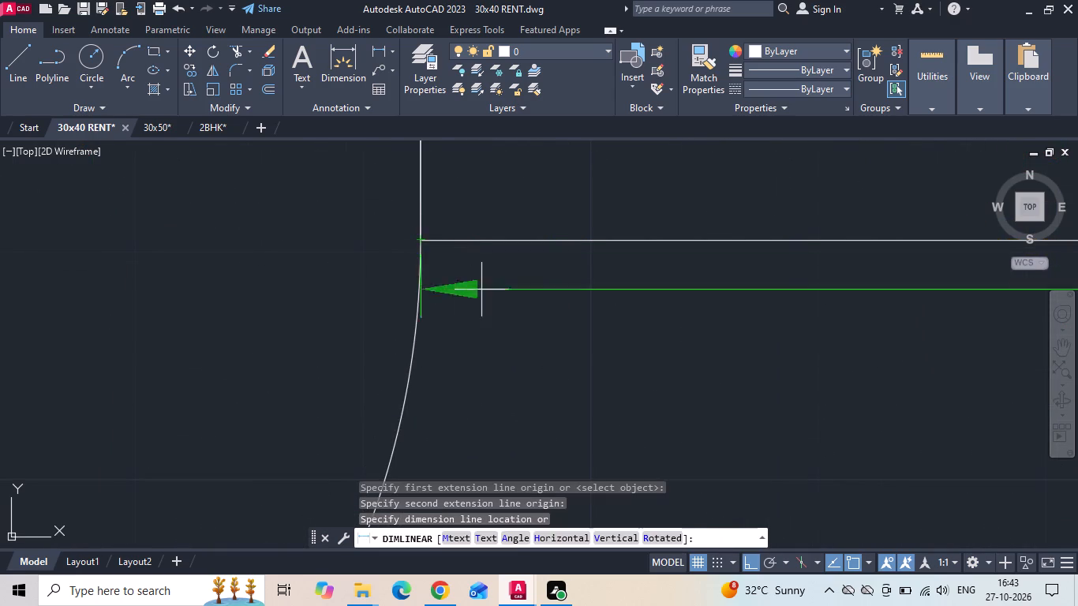
{"action": "left_click", "coordinate": [521, 346]}
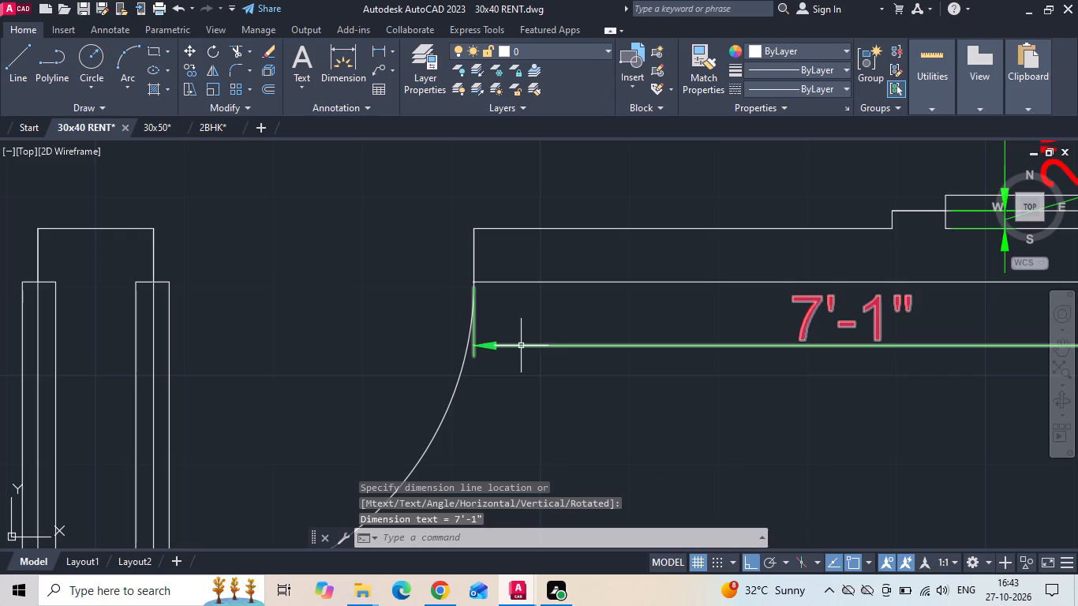
Continue the bedroom wall dimension across the door opening and the small door offset to the partition between the bedrooms.
{"action": "key", "text": "d"}
{"action": "type", "text": "IM"}
{"action": "type", "text": "CNT"}
{"action": "key", "text": "space"}
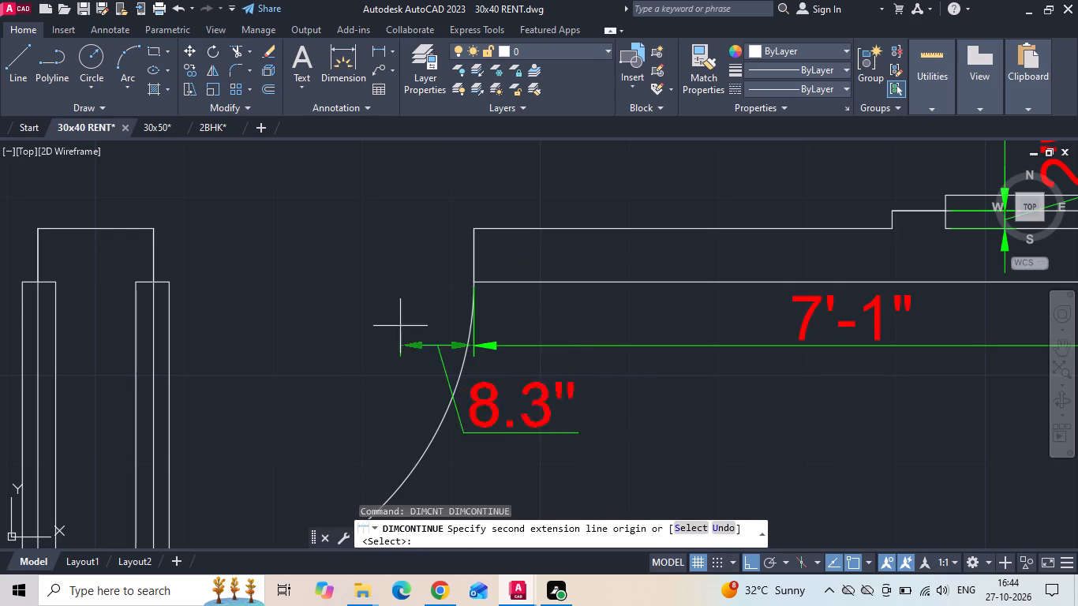
{"action": "middle_click_drag", "start_coordinate": [230, 298], "coordinate": [414, 294]}
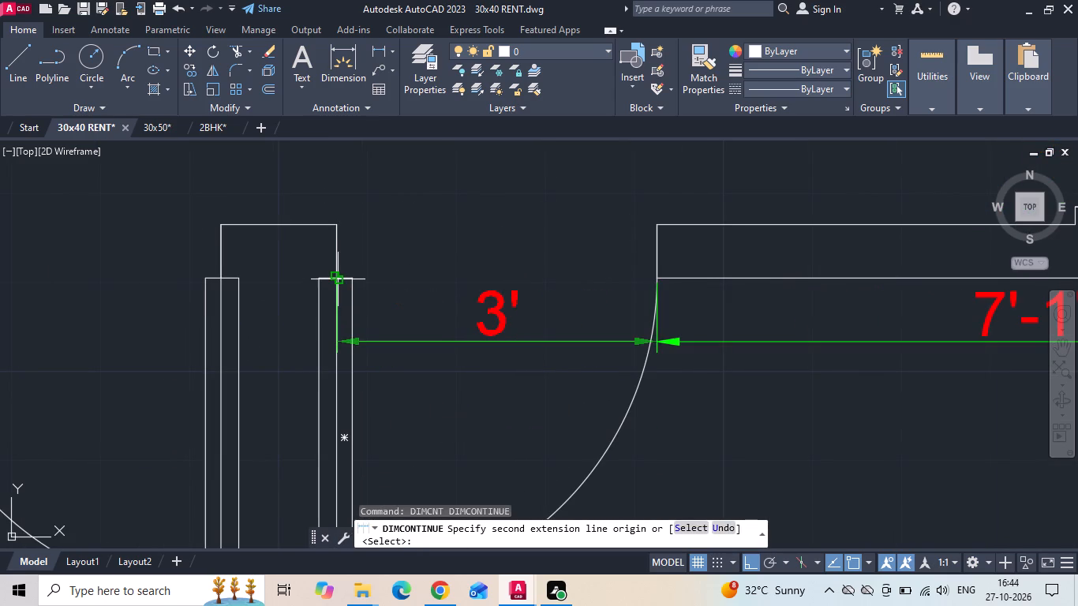
{"action": "scroll", "coordinate": [338, 279], "scroll_direction": "up", "scroll_amount": 2}
{"action": "left_click", "coordinate": [334, 274]}
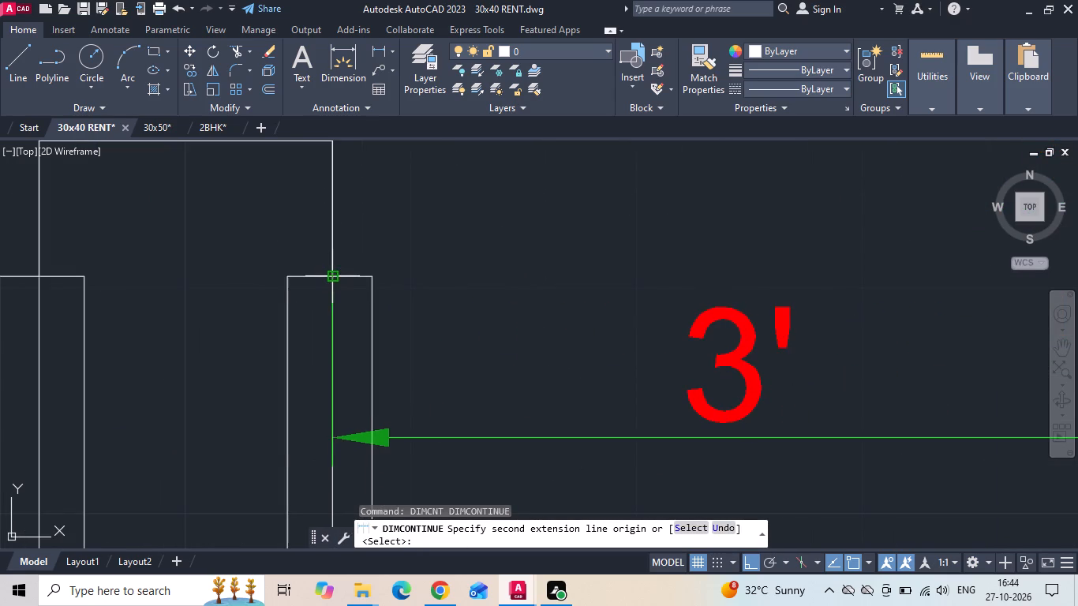
{"action": "left_click", "coordinate": [283, 275]}
{"action": "key", "text": "Escape"}
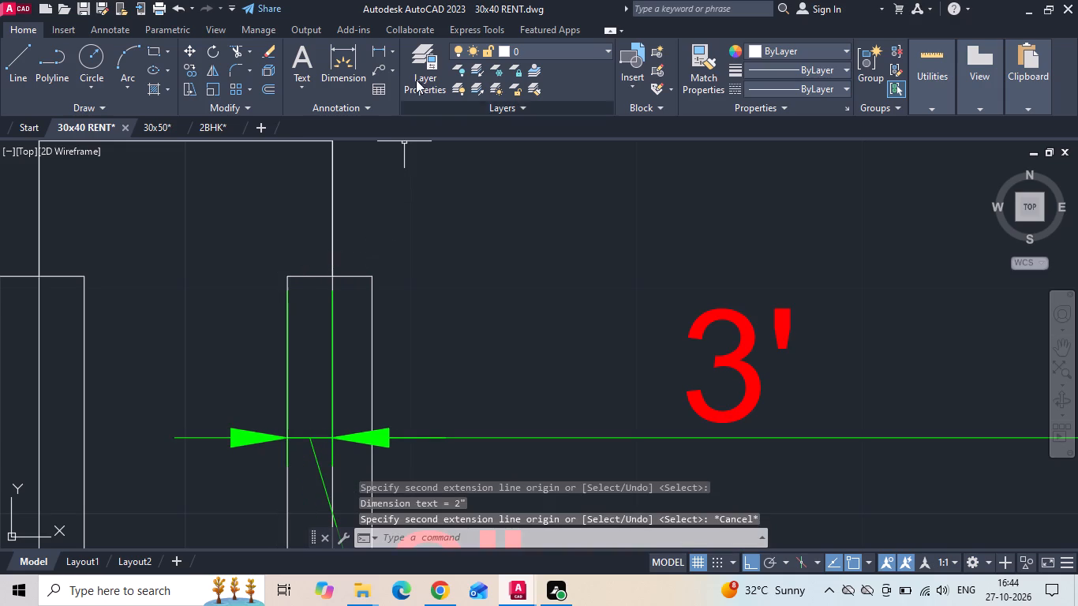
Dimension the 10'3"X11'0" bedroom's depth along the partition between the bedrooms, placing the line just inside the room.
{"action": "left_click", "coordinate": [379, 50]}
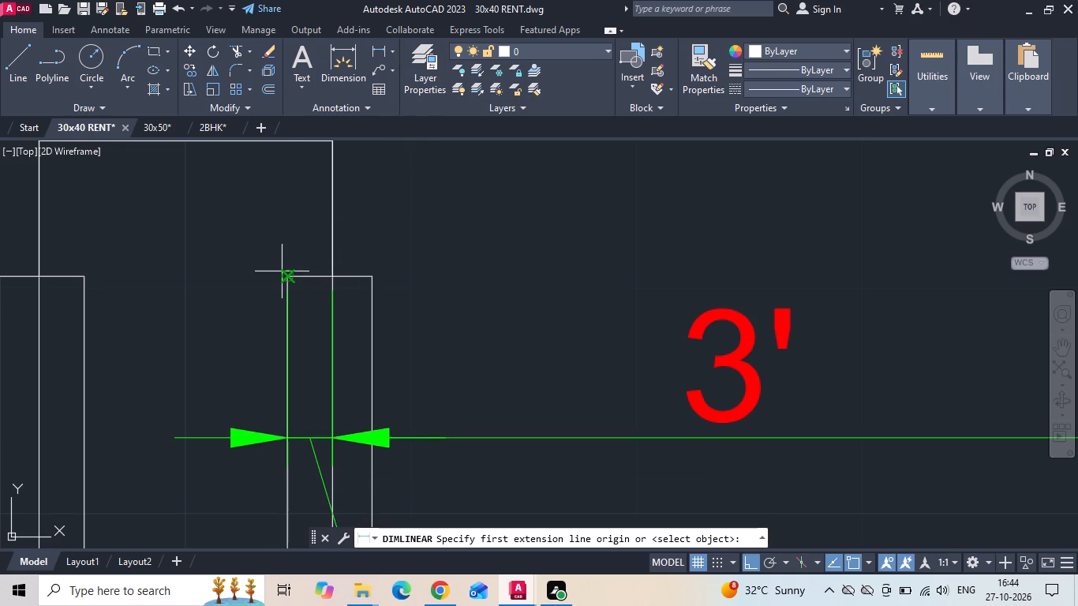
{"action": "left_click", "coordinate": [283, 275]}
{"action": "scroll", "coordinate": [470, 236], "scroll_direction": "down", "scroll_amount": 3}
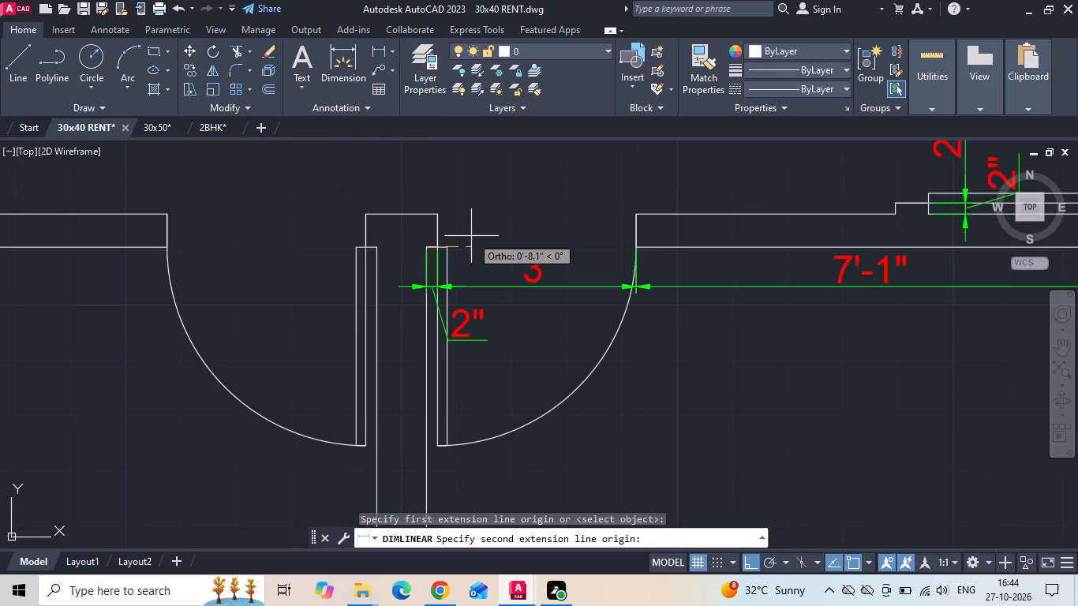
{"action": "scroll", "coordinate": [466, 253], "scroll_direction": "down", "scroll_amount": 2}
{"action": "middle_click_drag", "start_coordinate": [431, 394], "coordinate": [436, 249]}
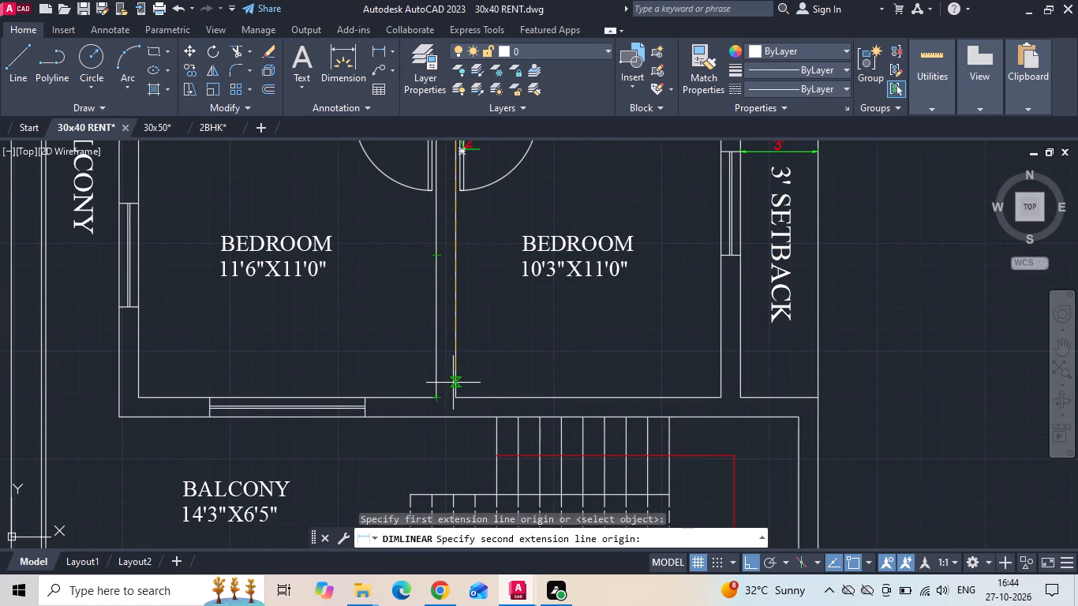
{"action": "left_click", "coordinate": [455, 397]}
{"action": "left_click", "coordinate": [474, 341]}
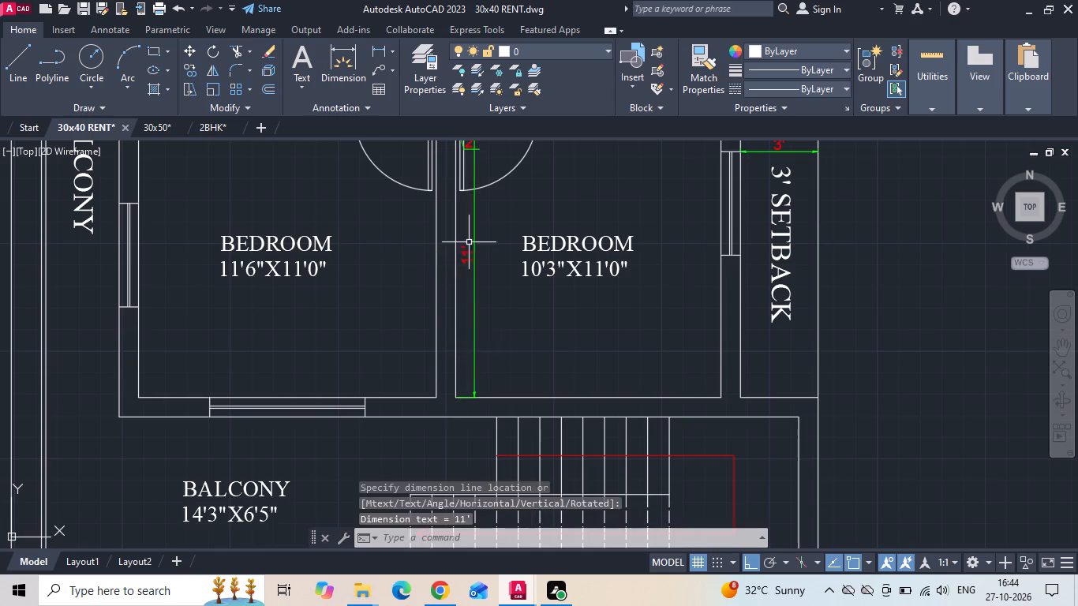
Dimension the 10'3"X11'0" bedroom's width between its lower inside corners, placing the line just above the lower wall.
{"action": "left_click", "coordinate": [380, 52]}
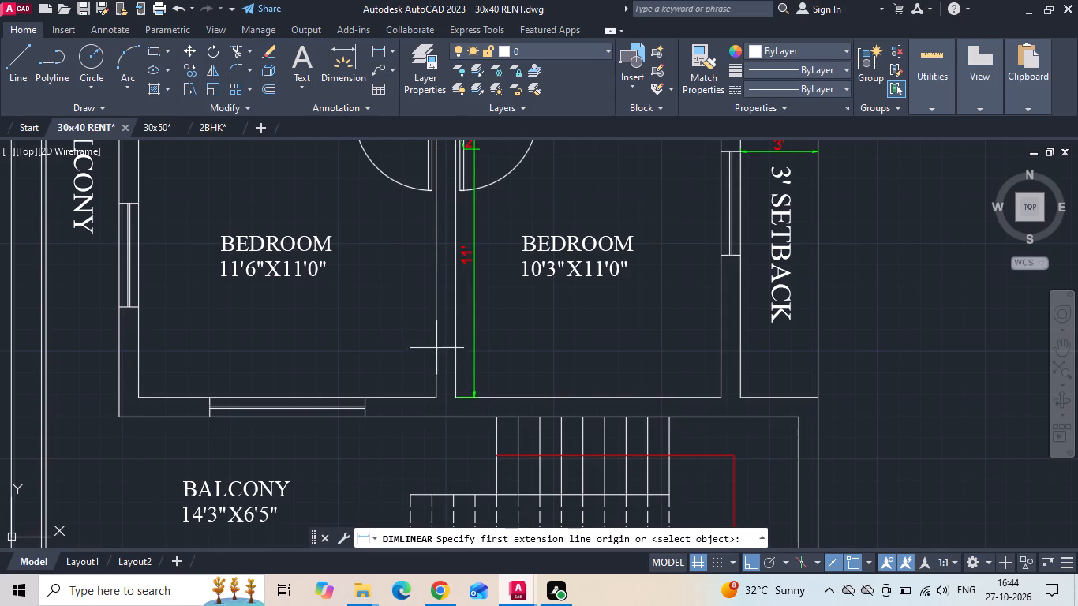
{"action": "left_click", "coordinate": [453, 397]}
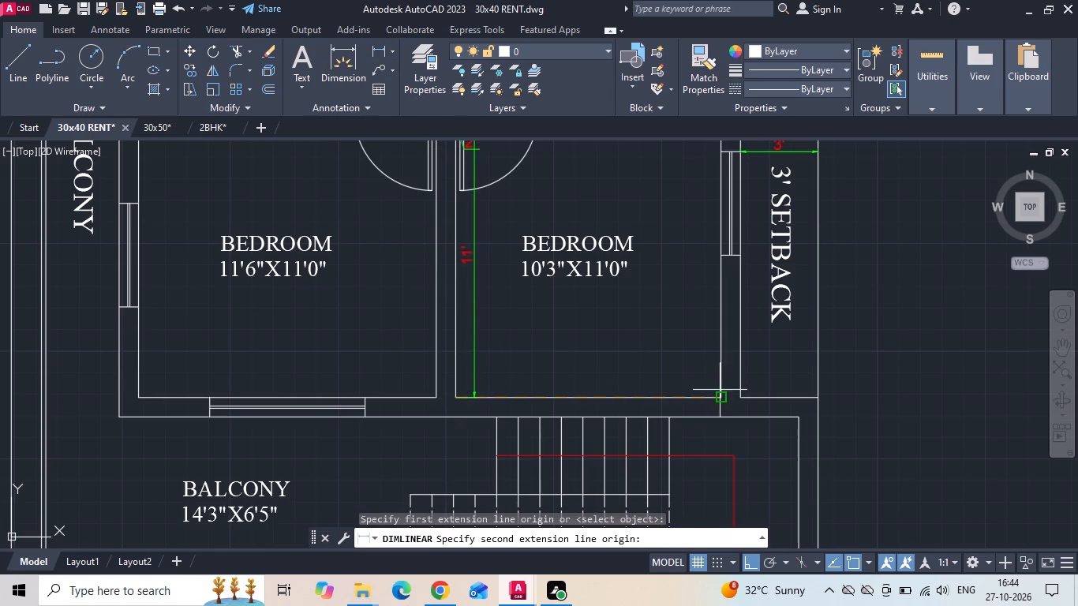
{"action": "left_click", "coordinate": [723, 396]}
{"action": "left_click", "coordinate": [717, 380]}
Dimension the 11'6"X11'0" bedroom's width between its lower inside corners, placing the line just above the window wall.
{"action": "scroll", "coordinate": [706, 364], "scroll_direction": "down", "scroll_amount": 1}
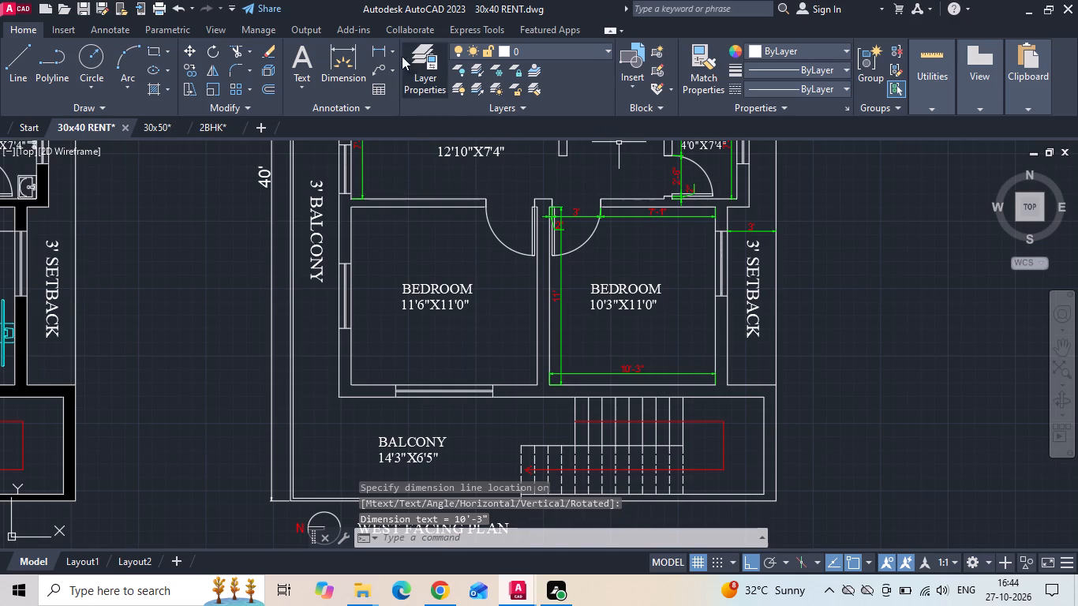
{"action": "left_click", "coordinate": [384, 50]}
{"action": "middle_click_drag", "start_coordinate": [444, 348], "coordinate": [534, 329]}
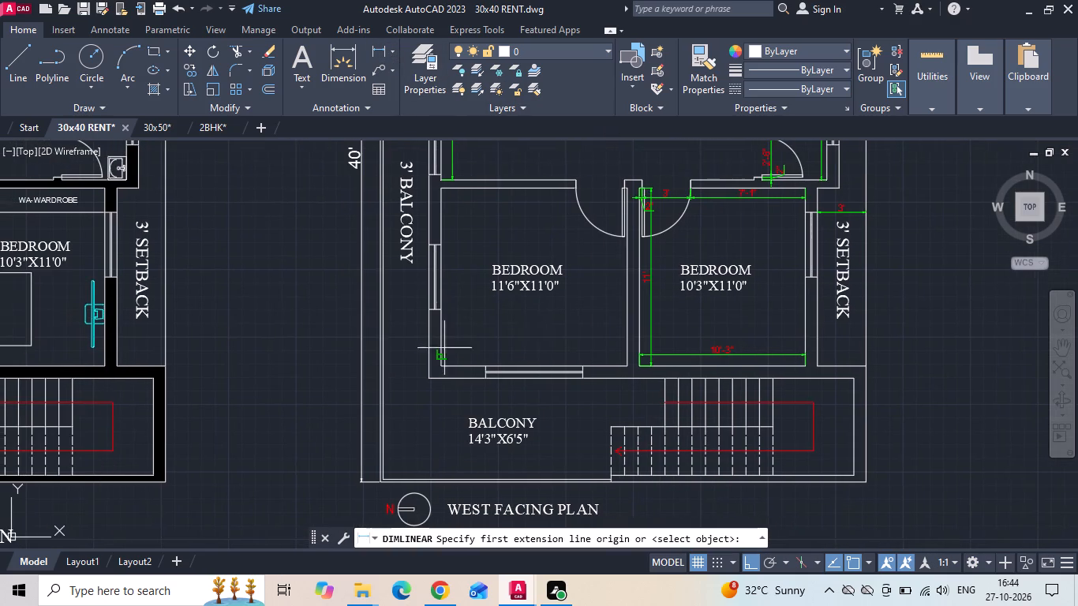
{"action": "left_click", "coordinate": [439, 369]}
{"action": "left_click", "coordinate": [626, 365]}
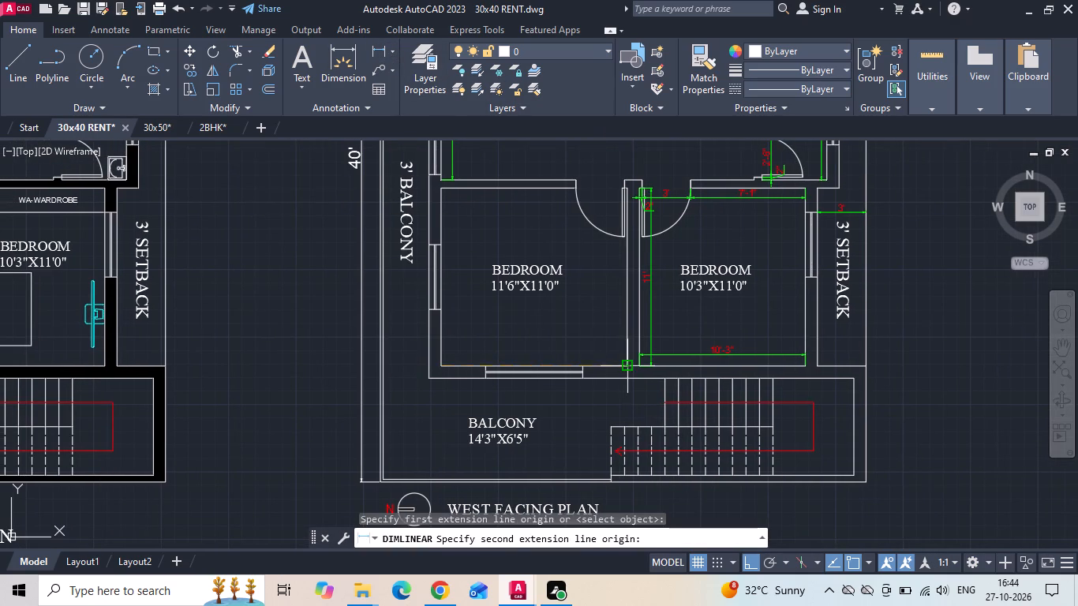
{"action": "scroll", "coordinate": [624, 350], "scroll_direction": "up", "scroll_amount": 1}
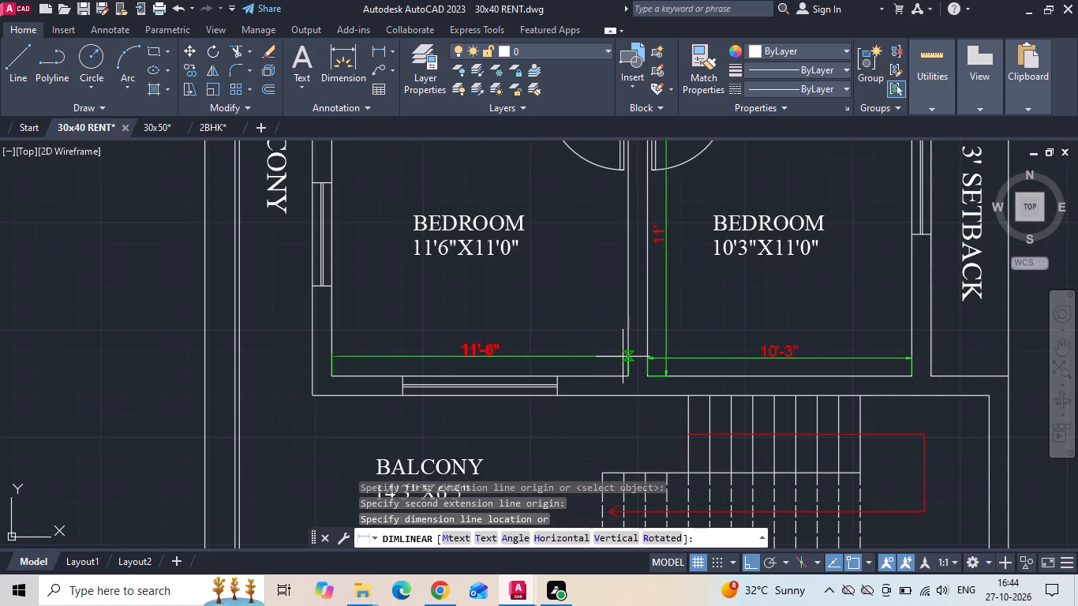
{"action": "left_click", "coordinate": [622, 361]}
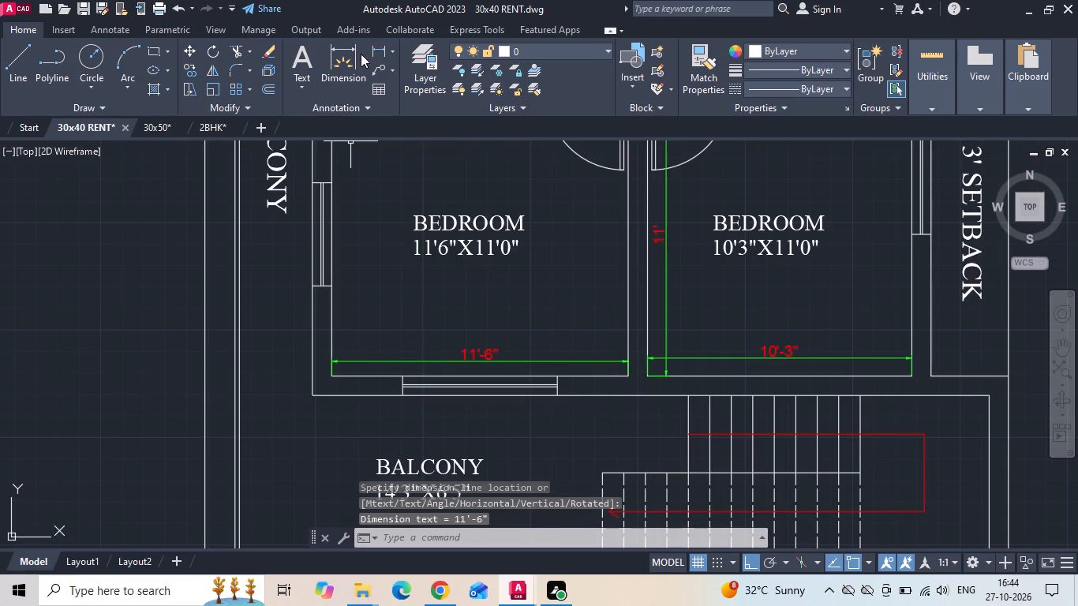
Dimension the 11'6"X11'0" bedroom's depth along the partition between the bedrooms, placing the line just inside the room.
{"action": "left_click", "coordinate": [375, 46]}
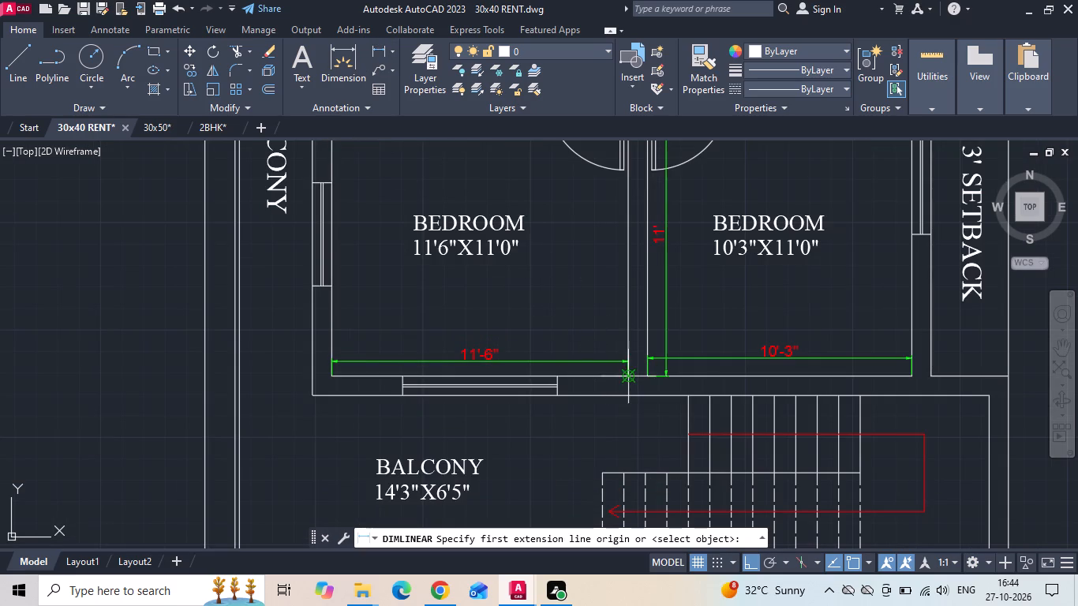
{"action": "left_click", "coordinate": [625, 379]}
{"action": "middle_click_drag", "start_coordinate": [604, 277], "coordinate": [607, 425]}
{"action": "scroll", "coordinate": [623, 230], "scroll_direction": "up", "scroll_amount": 2}
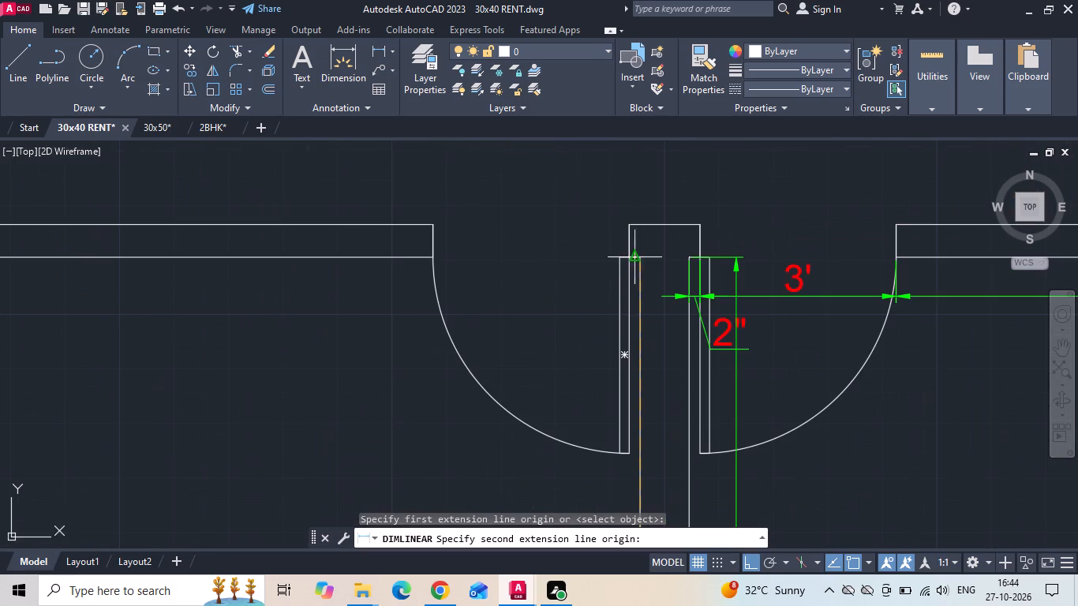
{"action": "left_click", "coordinate": [638, 256]}
{"action": "scroll", "coordinate": [634, 286], "scroll_direction": "down", "scroll_amount": 1}
{"action": "middle_click_drag", "start_coordinate": [616, 419], "coordinate": [613, 180]}
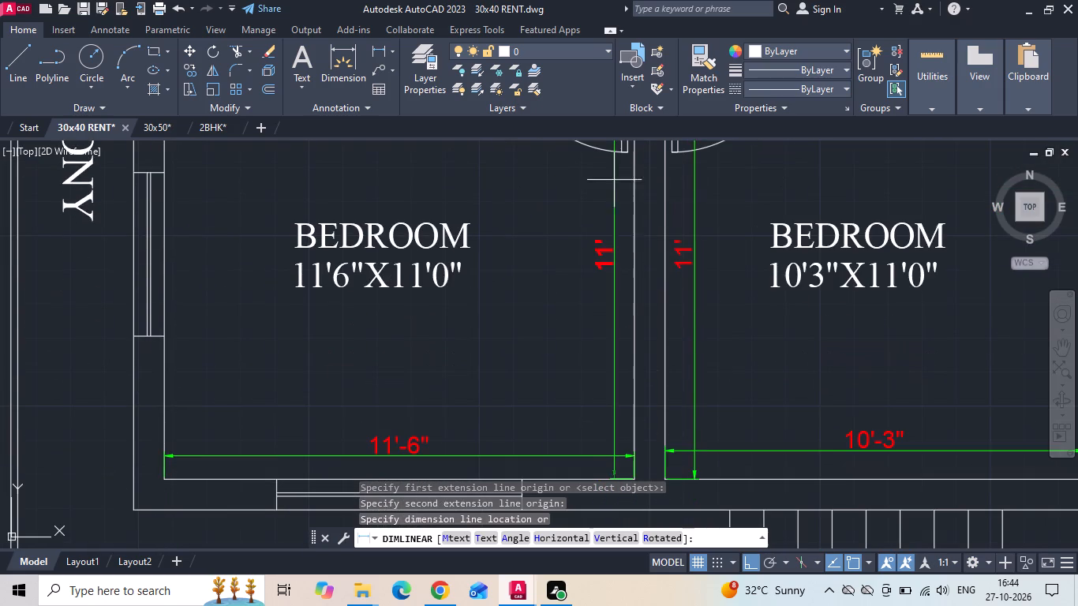
{"action": "left_click", "coordinate": [615, 266]}
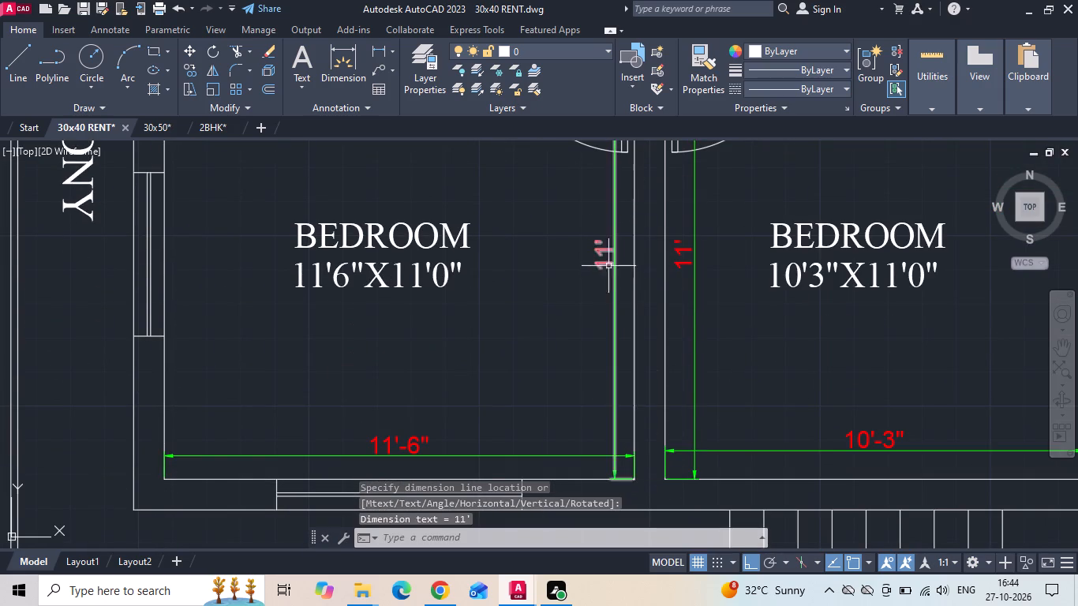
Add a vertical linear dimension along the 11'6"X11'0" bedroom's outer window wall on the 3' balcony side, inside the room.
{"action": "left_click", "coordinate": [378, 57]}
{"action": "scroll", "coordinate": [447, 369], "scroll_direction": "down", "scroll_amount": 1}
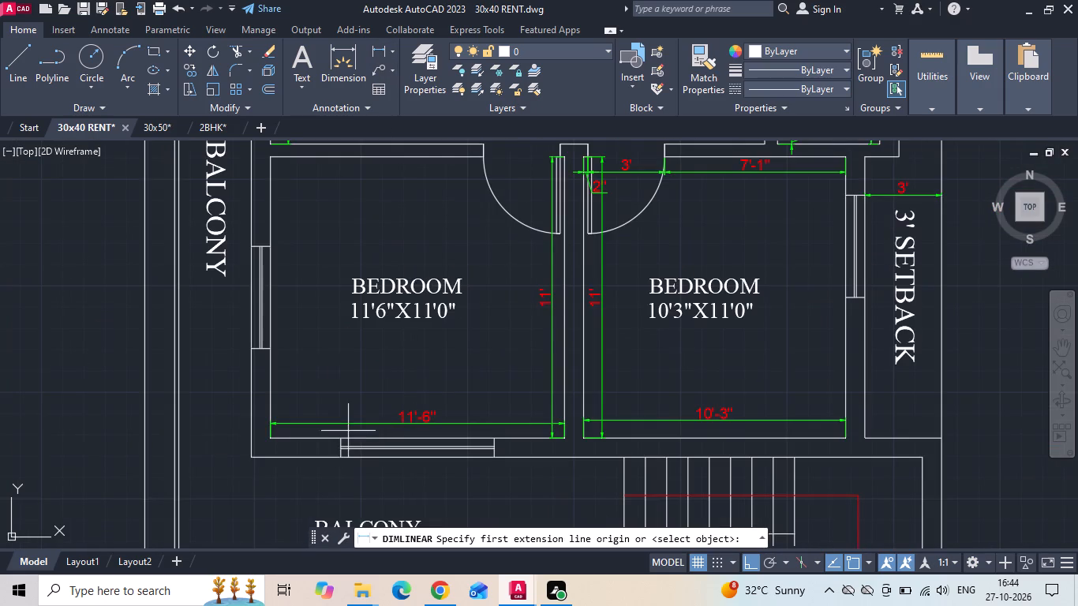
{"action": "left_click_drag", "start_coordinate": [271, 437], "coordinate": [272, 421]}
{"action": "left_click", "coordinate": [272, 159]}
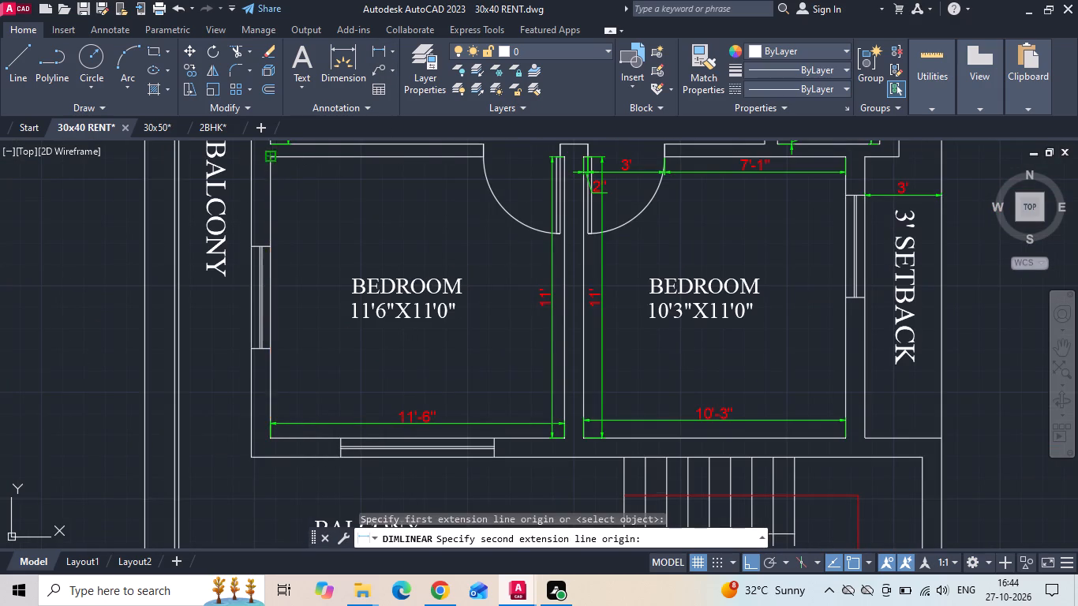
{"action": "left_click", "coordinate": [291, 214]}
Dimension the 11'6"X11'0" bedroom's upper wall from its outer inside corner to the door opening, just below the wall.
{"action": "middle_click_drag", "start_coordinate": [297, 211], "coordinate": [395, 339]}
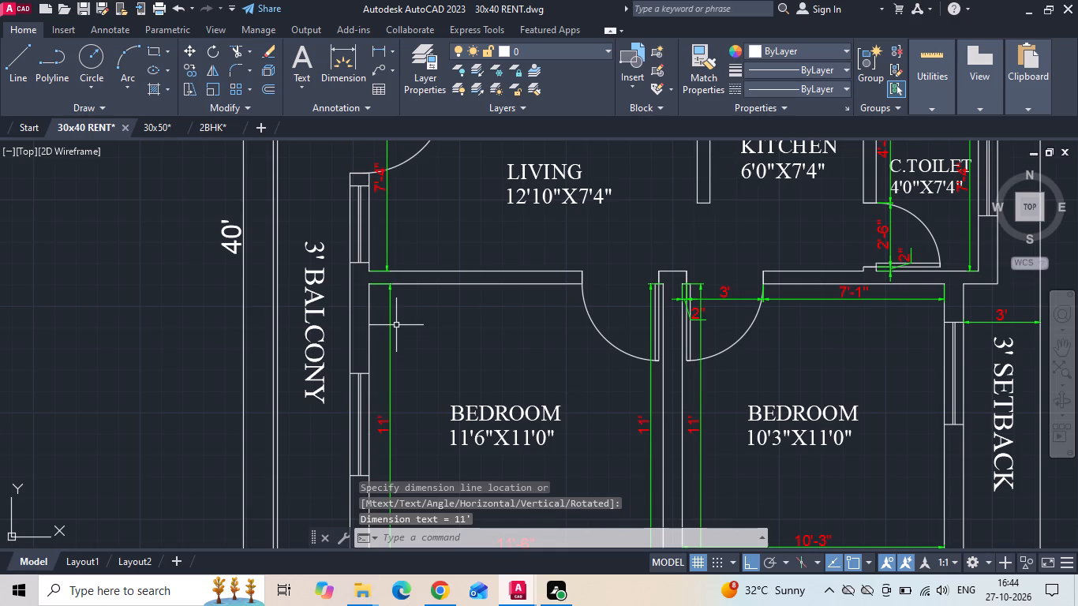
{"action": "left_click", "coordinate": [375, 47]}
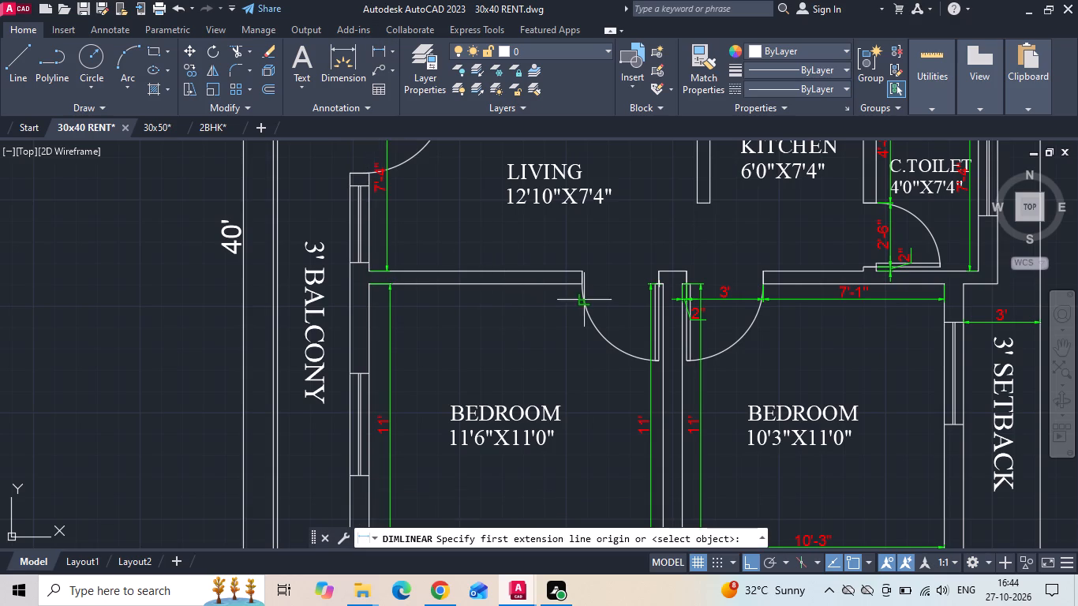
{"action": "left_click", "coordinate": [370, 286]}
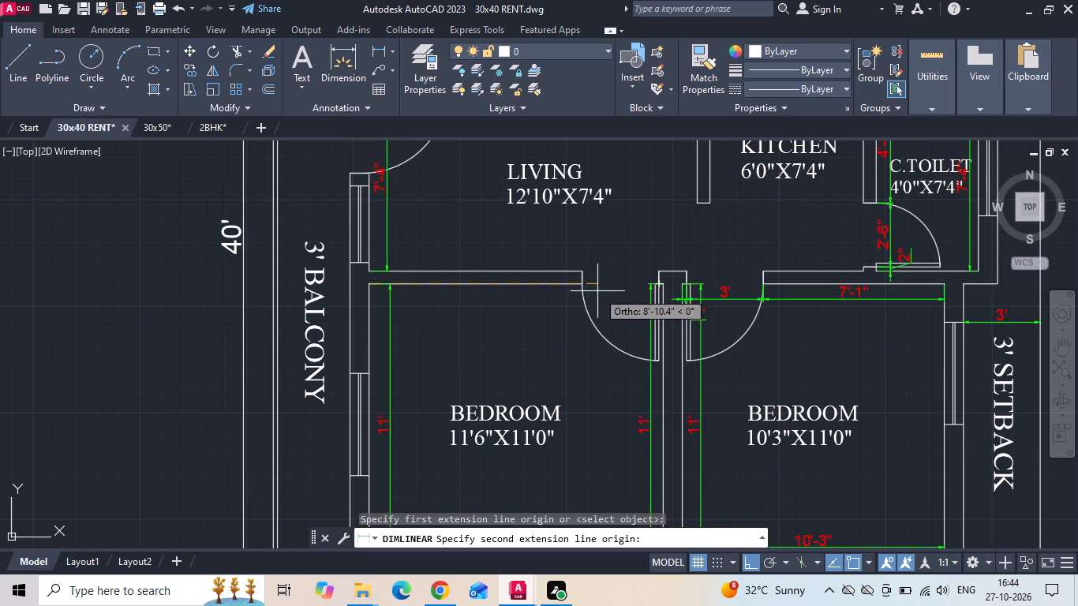
{"action": "scroll", "coordinate": [595, 309], "scroll_direction": "up", "scroll_amount": 2}
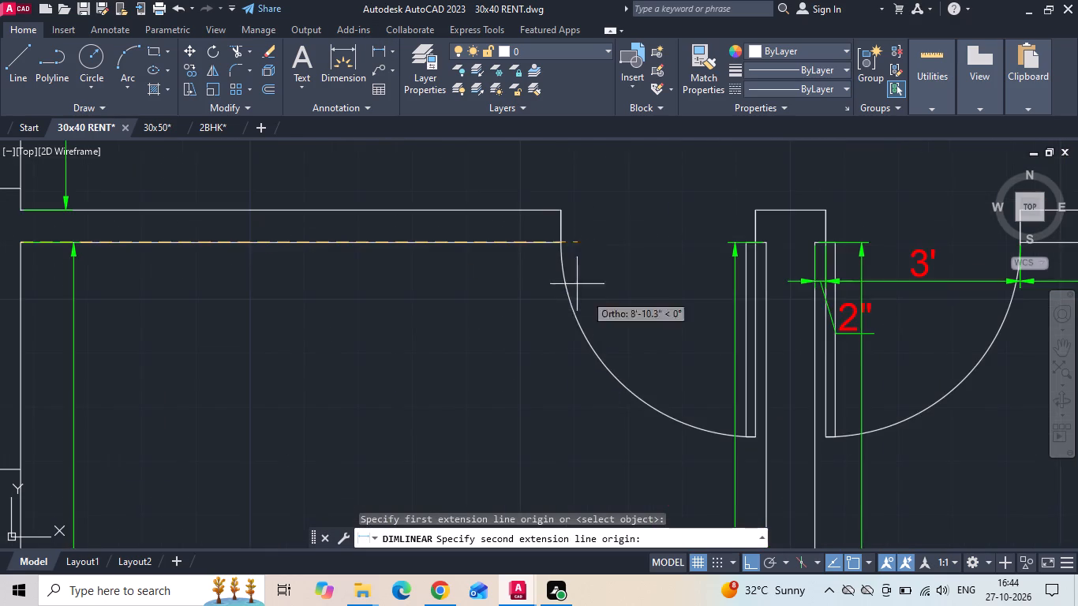
{"action": "scroll", "coordinate": [528, 219], "scroll_direction": "up", "scroll_amount": 3}
{"action": "scroll", "coordinate": [631, 334], "scroll_direction": "up", "scroll_amount": 1}
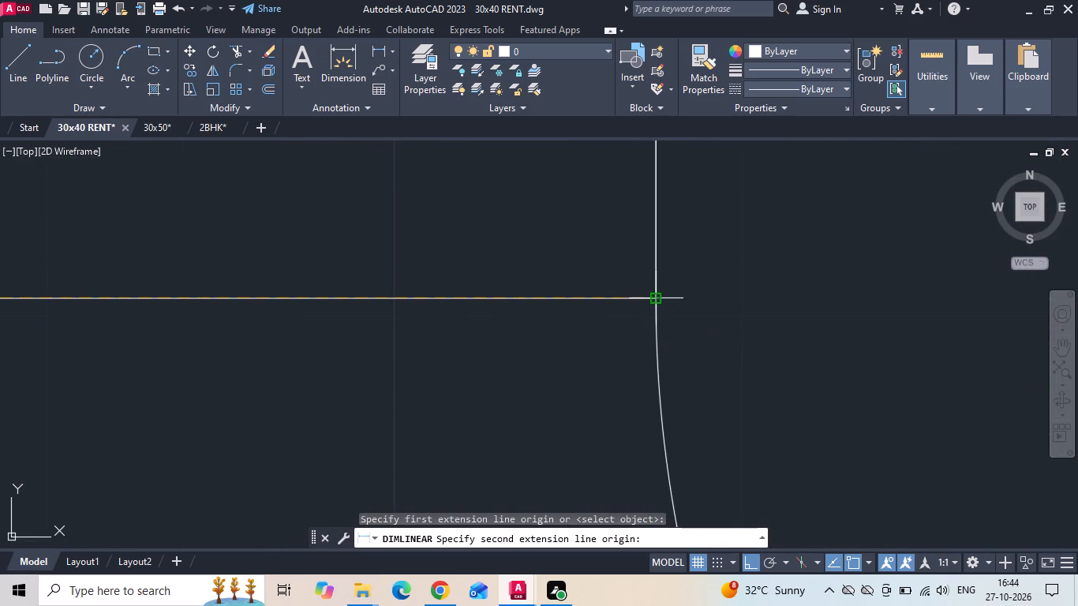
{"action": "left_click", "coordinate": [655, 297]}
{"action": "scroll", "coordinate": [655, 297], "scroll_direction": "down", "scroll_amount": 2}
{"action": "scroll", "coordinate": [577, 343], "scroll_direction": "down", "scroll_amount": 2}
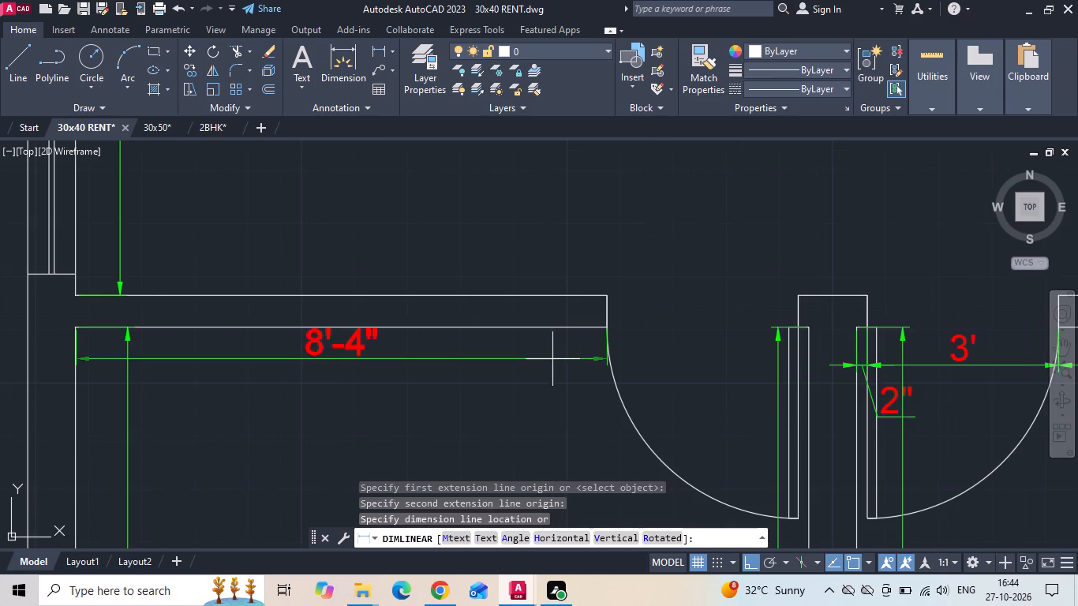
{"action": "left_click", "coordinate": [549, 365]}
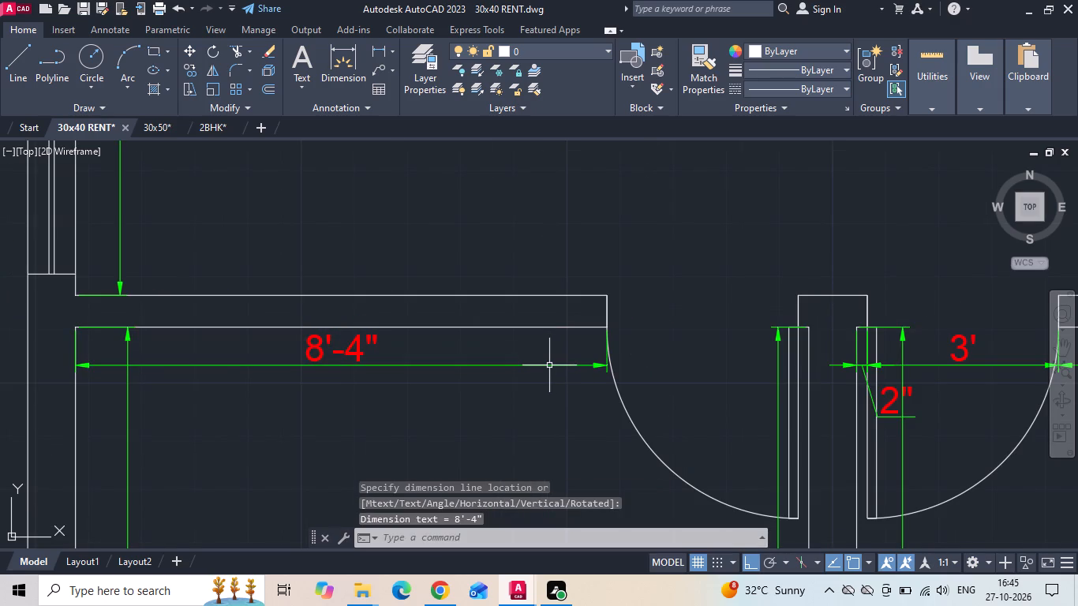
Continue that dimension across the 11'6"X11'0" bedroom's door opening and the small door offset to the partition between the bedrooms.
{"action": "key", "text": "d"}
{"action": "type", "text": "IMCNT"}
{"action": "key", "text": "space"}
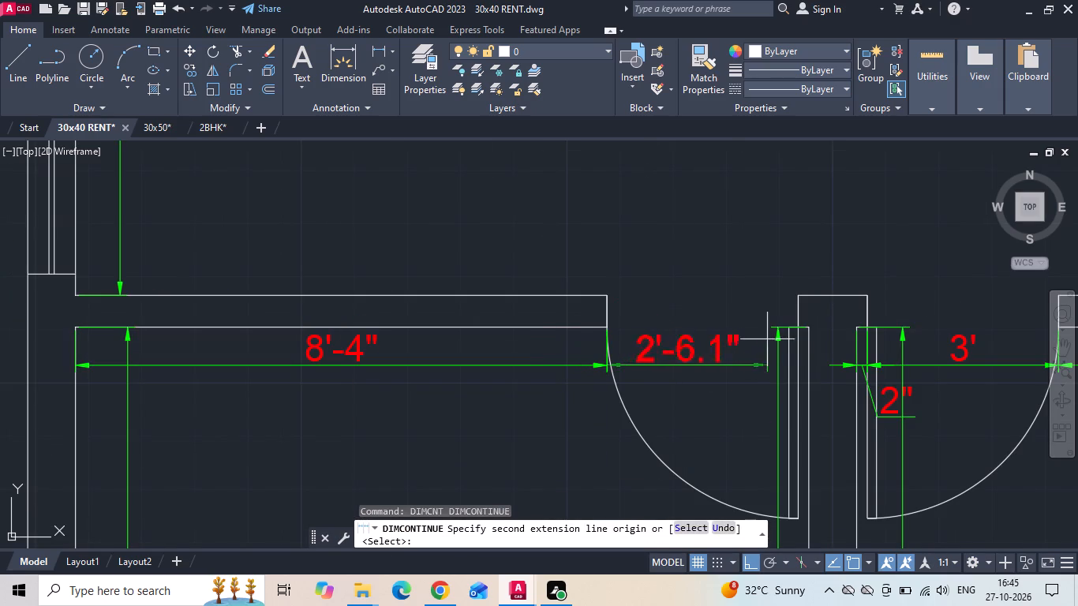
{"action": "scroll", "coordinate": [804, 334], "scroll_direction": "up", "scroll_amount": 3}
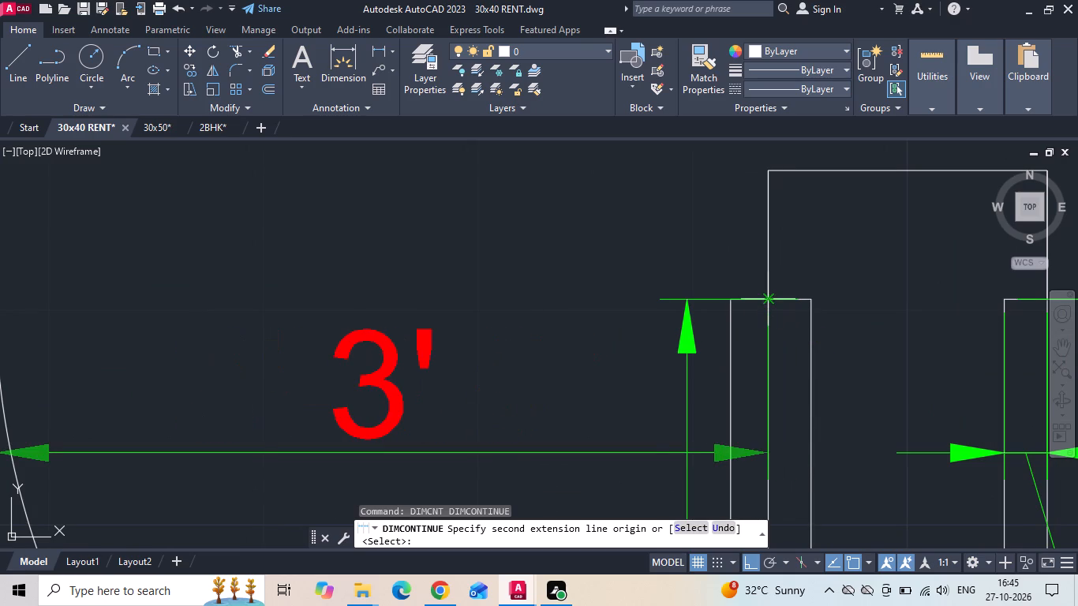
{"action": "left_click", "coordinate": [769, 299]}
{"action": "left_click", "coordinate": [812, 297]}
{"action": "key", "text": "Escape"}
Dimension the kitchen's depth along the toilet partition, from the upper wall to the lower wall, placing the line inside the kitchen.
{"action": "scroll", "coordinate": [672, 324], "scroll_direction": "down", "scroll_amount": 3}
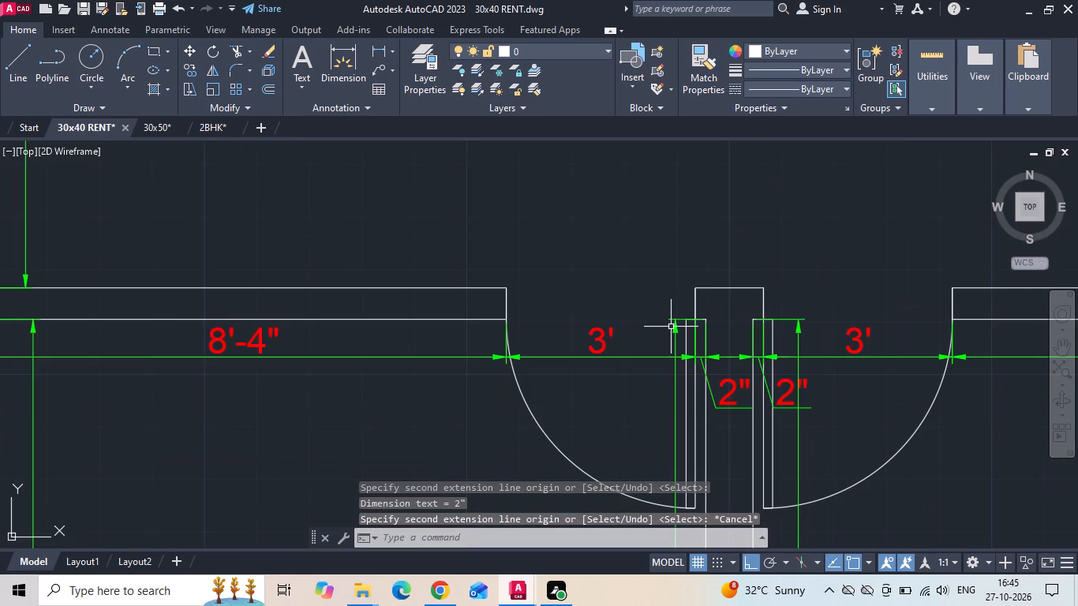
{"action": "scroll", "coordinate": [691, 368], "scroll_direction": "down", "scroll_amount": 2}
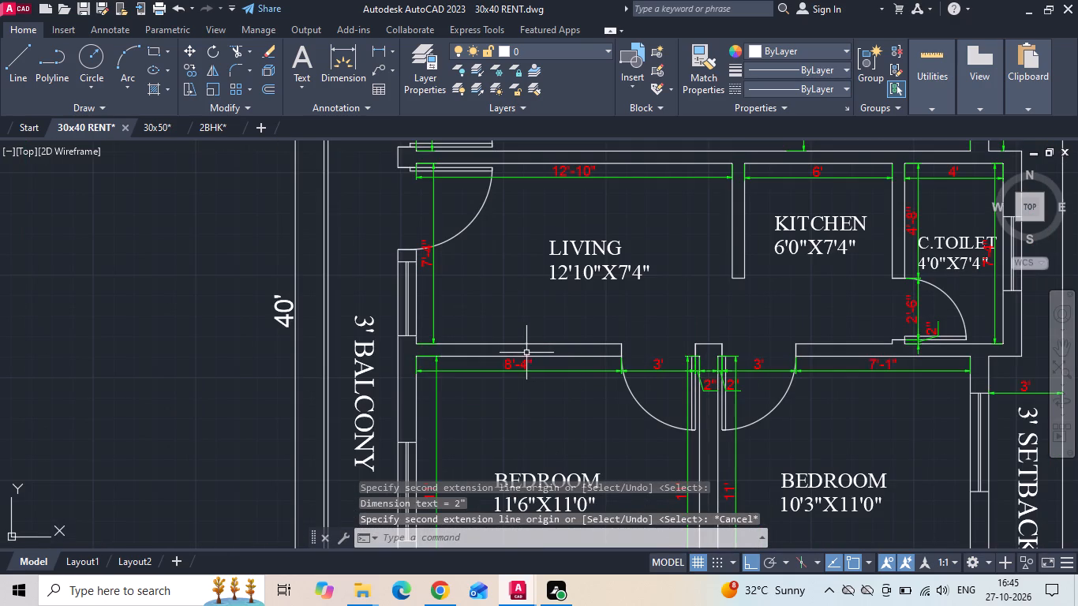
{"action": "left_click", "coordinate": [382, 50]}
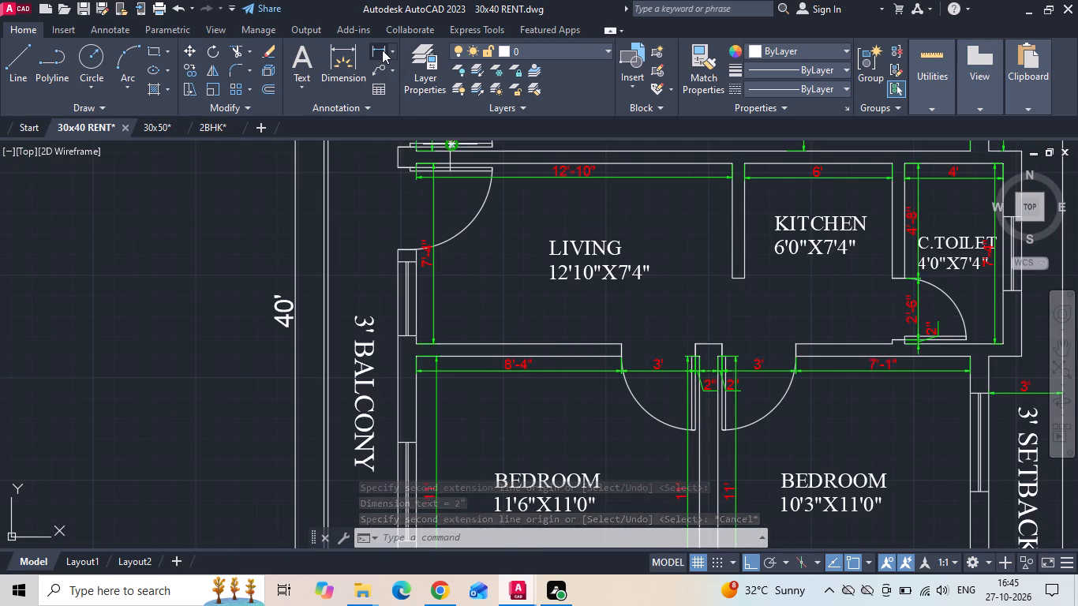
{"action": "middle_click_drag", "start_coordinate": [714, 328], "coordinate": [452, 376]}
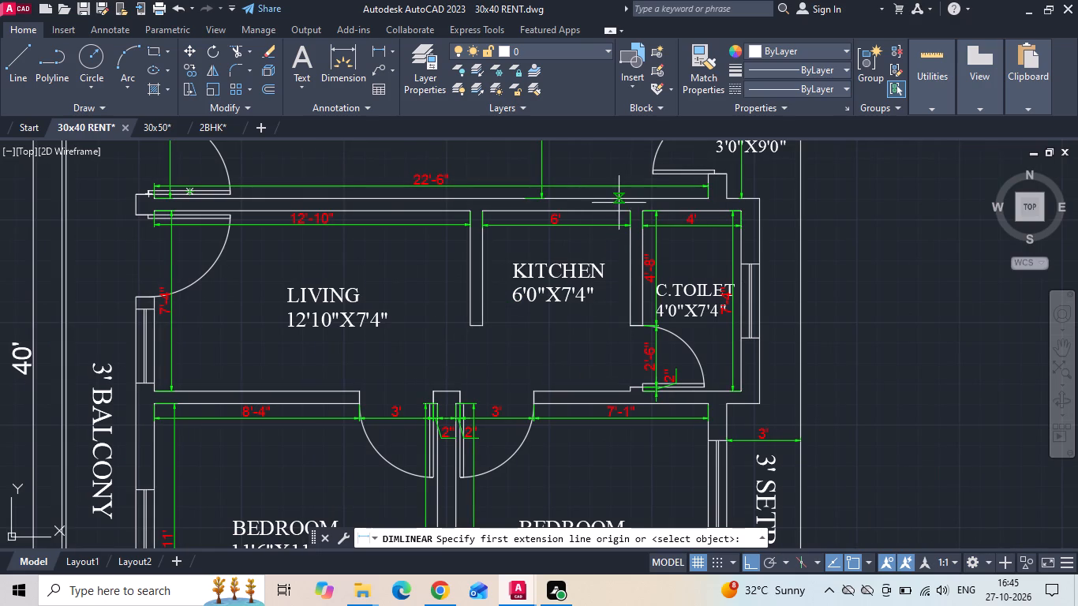
{"action": "left_click", "coordinate": [631, 211]}
{"action": "scroll", "coordinate": [633, 398], "scroll_direction": "up", "scroll_amount": 2}
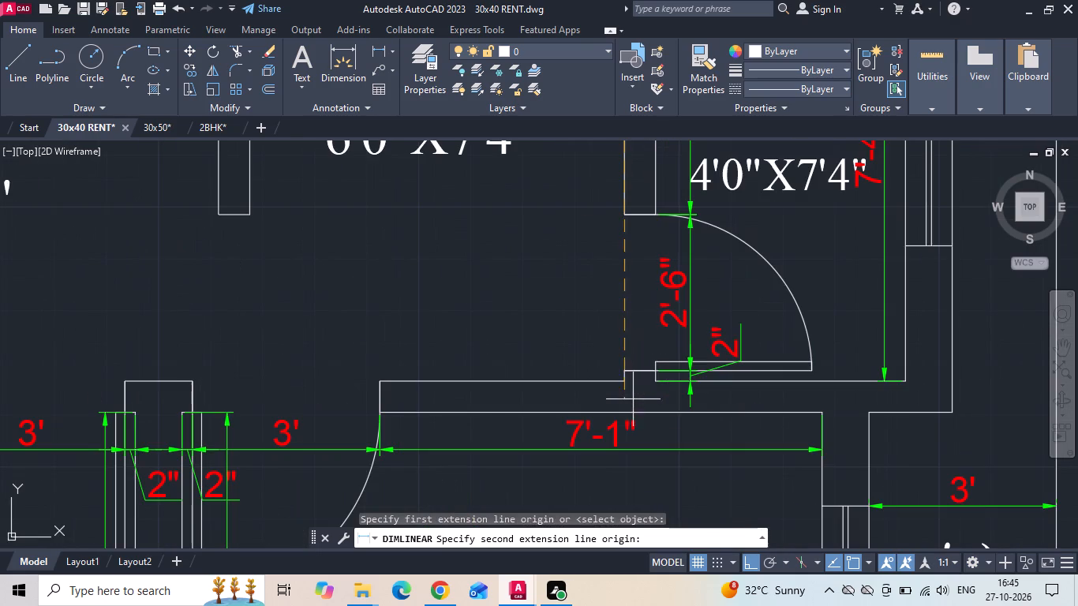
{"action": "left_click", "coordinate": [621, 380]}
{"action": "scroll", "coordinate": [619, 380], "scroll_direction": "down", "scroll_amount": 2}
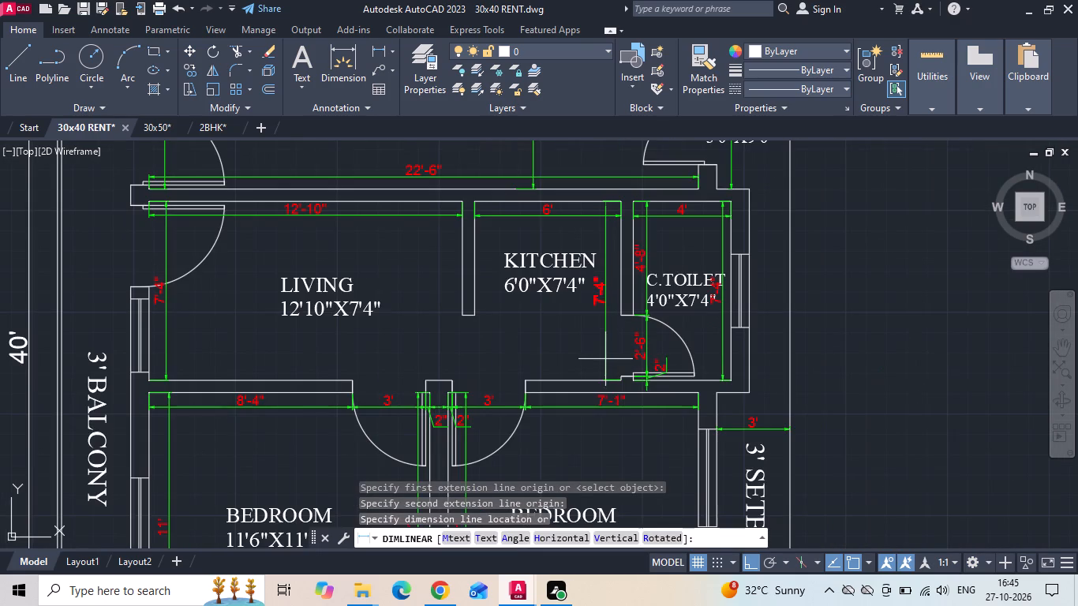
{"action": "left_click", "coordinate": [608, 346]}
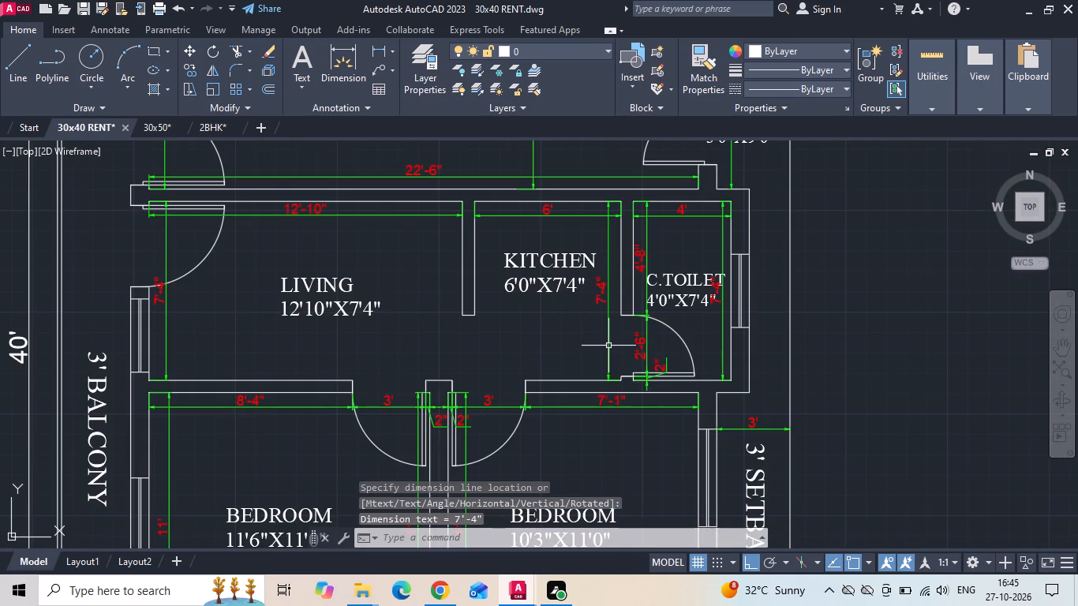
Dimension the depth of the 14'3"X6'5" balcony vertically, from the bedroom wall's outer corner to the balcony's outermost lower line.
{"action": "scroll", "coordinate": [608, 346], "scroll_direction": "down", "scroll_amount": 2}
{"action": "middle_click_drag", "start_coordinate": [585, 417], "coordinate": [589, 297]}
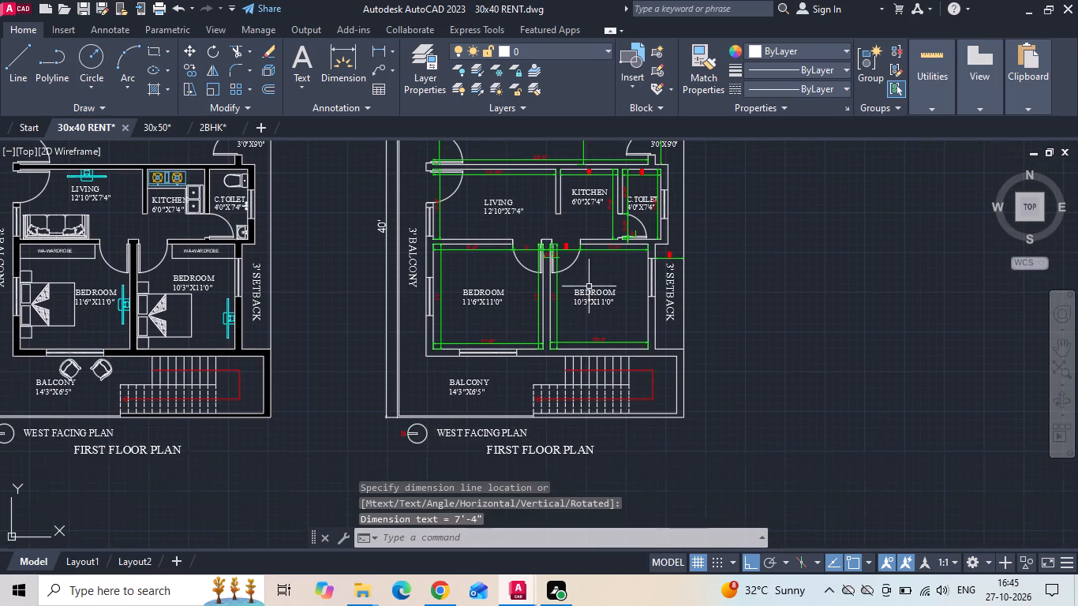
{"action": "scroll", "coordinate": [425, 429], "scroll_direction": "up", "scroll_amount": 2}
{"action": "key", "text": "space"}
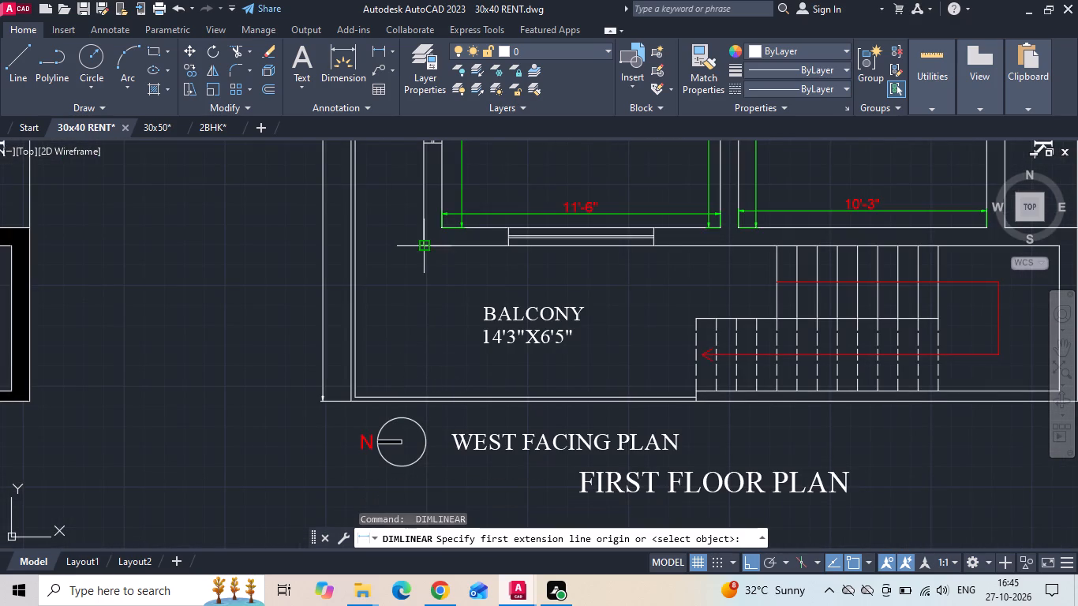
{"action": "left_click_drag", "start_coordinate": [421, 249], "coordinate": [421, 270]}
{"action": "scroll", "coordinate": [413, 387], "scroll_direction": "up", "scroll_amount": 1}
{"action": "left_click", "coordinate": [429, 405]}
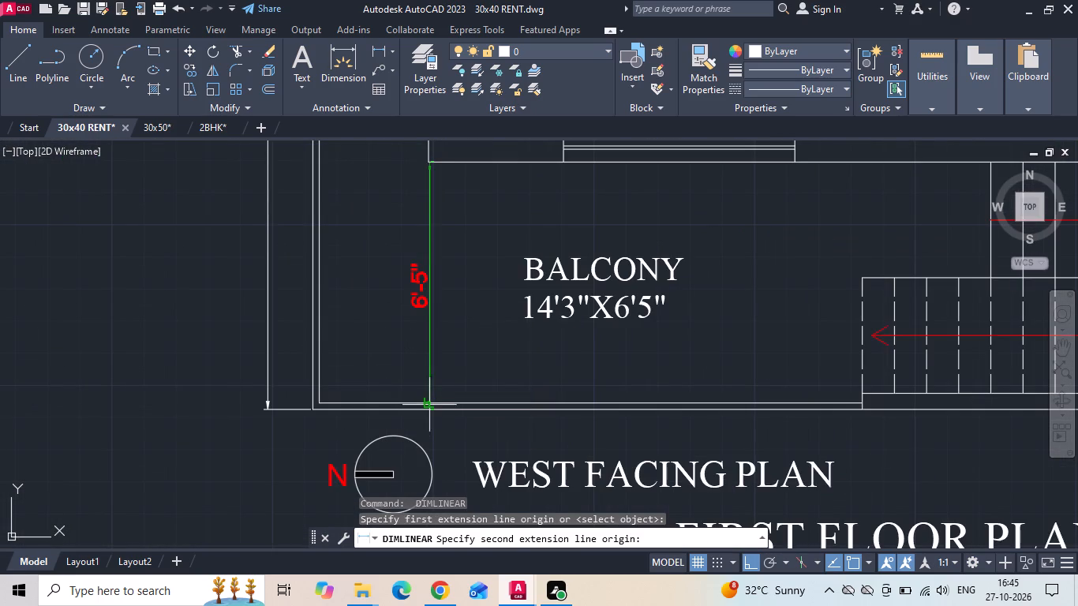
{"action": "left_click", "coordinate": [432, 405]}
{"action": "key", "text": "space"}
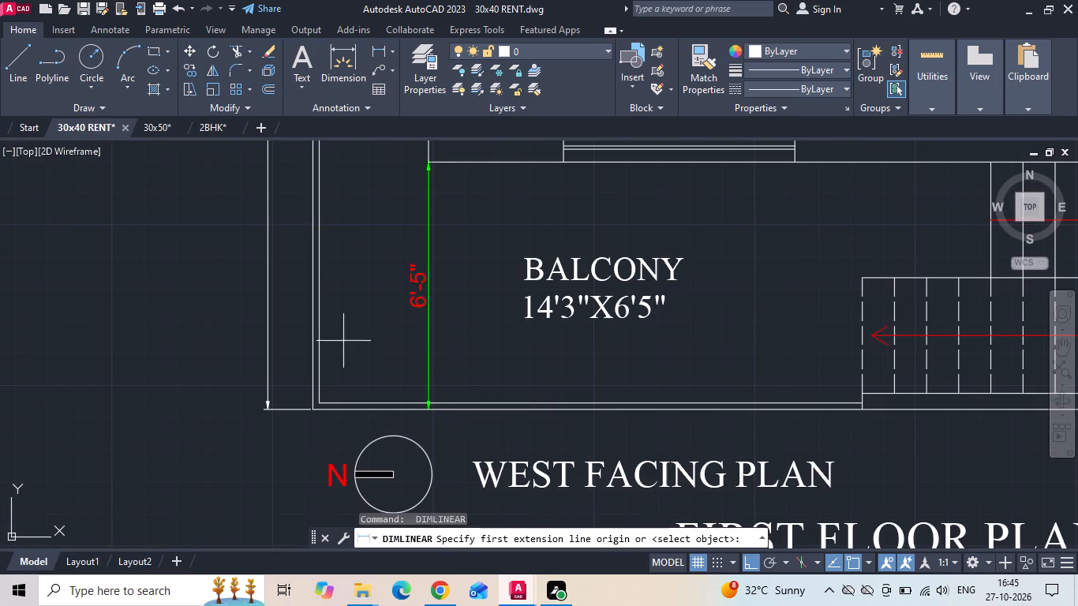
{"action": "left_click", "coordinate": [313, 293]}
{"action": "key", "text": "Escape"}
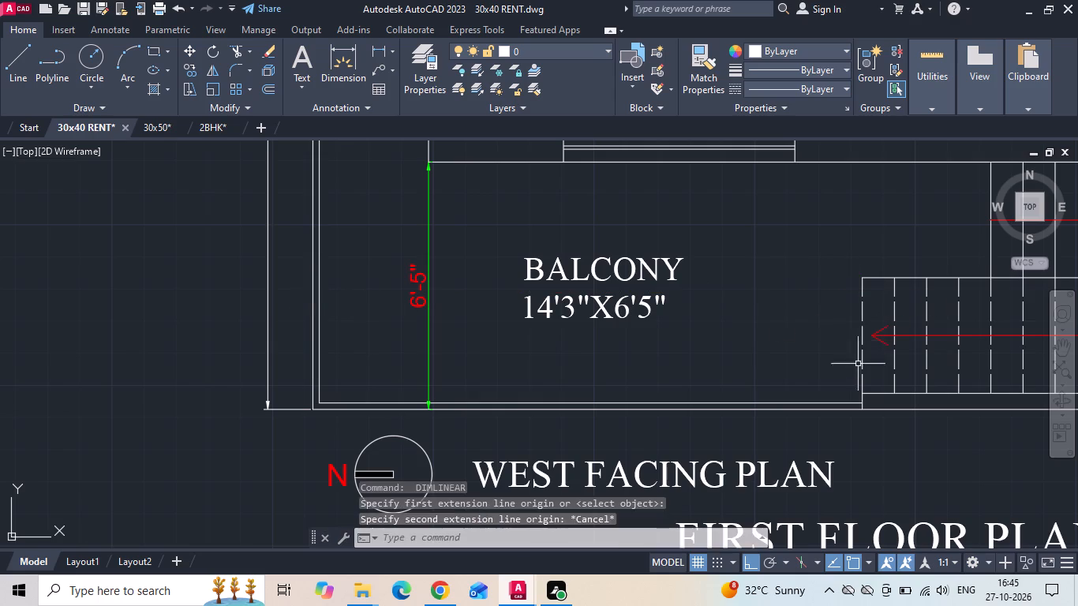
Dimension the 14'3"X6'5" balcony's width from the staircase's first riser to the outermost parapet line, just inside the lower edge.
{"action": "key", "text": "space"}
{"action": "left_click", "coordinate": [865, 391]}
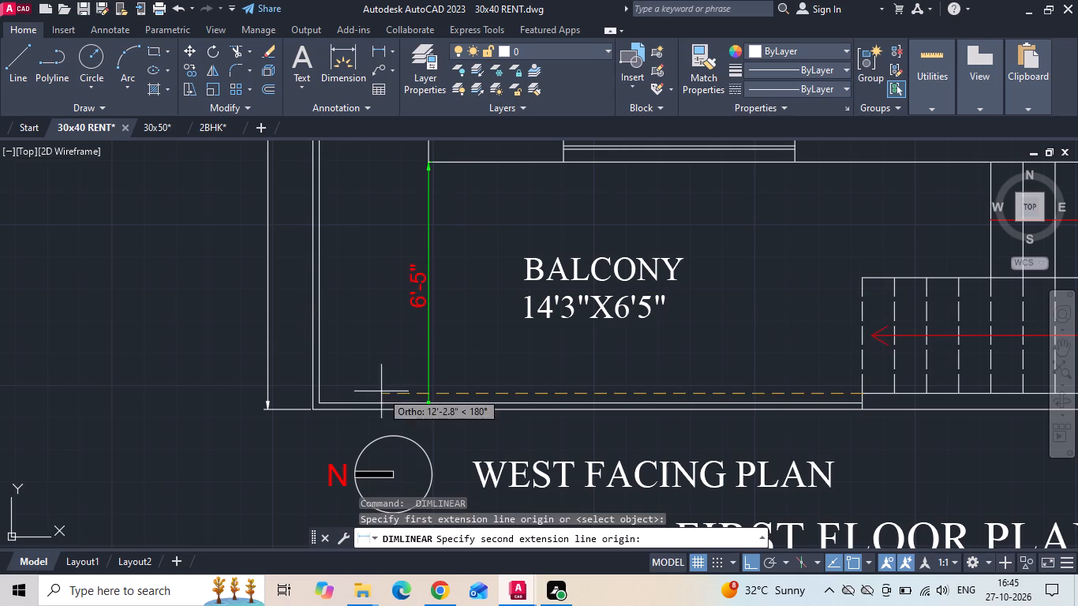
{"action": "left_click", "coordinate": [313, 391]}
{"action": "left_click", "coordinate": [384, 390]}
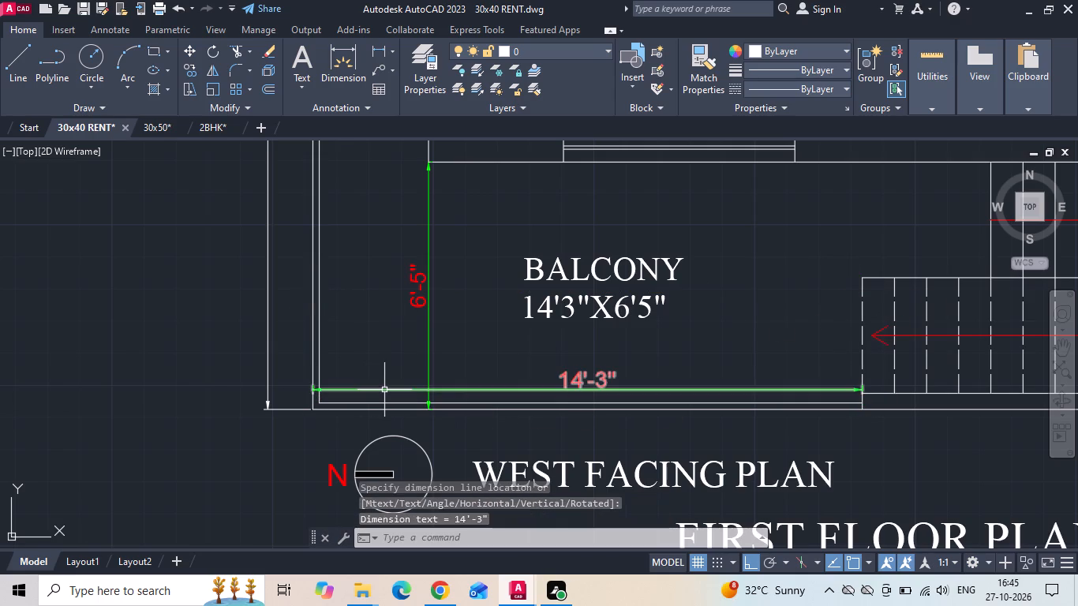
Dimension the width of the upper stair flight at its balcony-side end, placing the line just outside the flight.
{"action": "scroll", "coordinate": [578, 409], "scroll_direction": "down", "scroll_amount": 2}
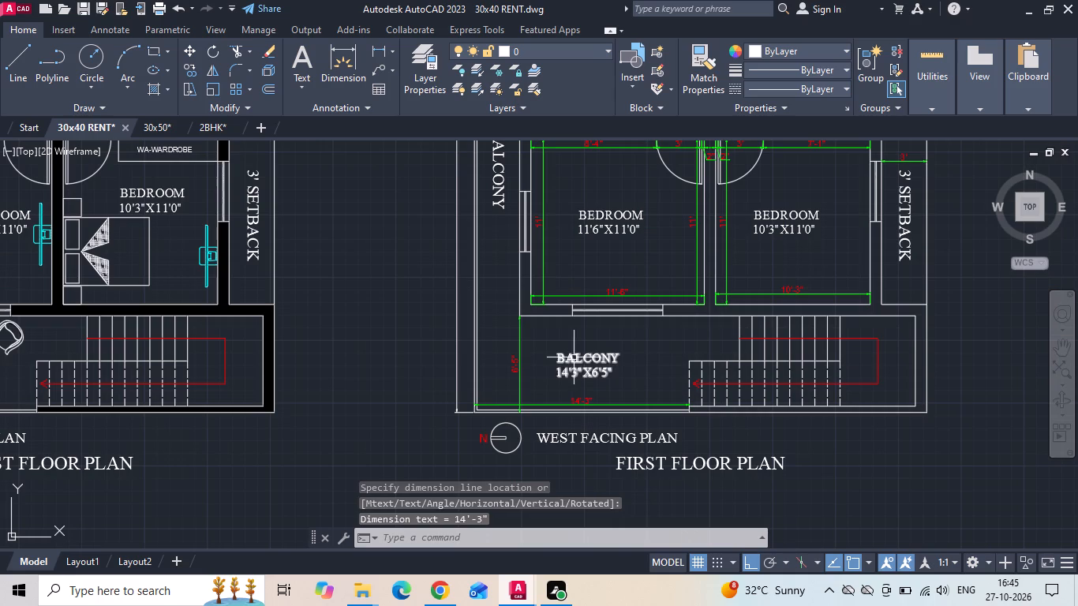
{"action": "scroll", "coordinate": [885, 399], "scroll_direction": "up", "scroll_amount": 2}
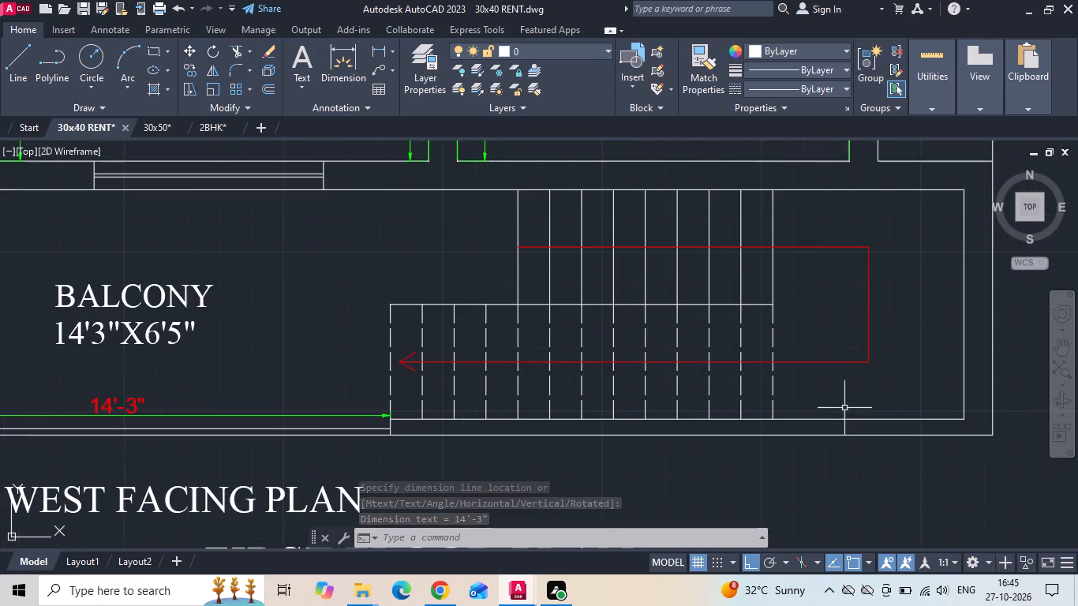
{"action": "key", "text": "space"}
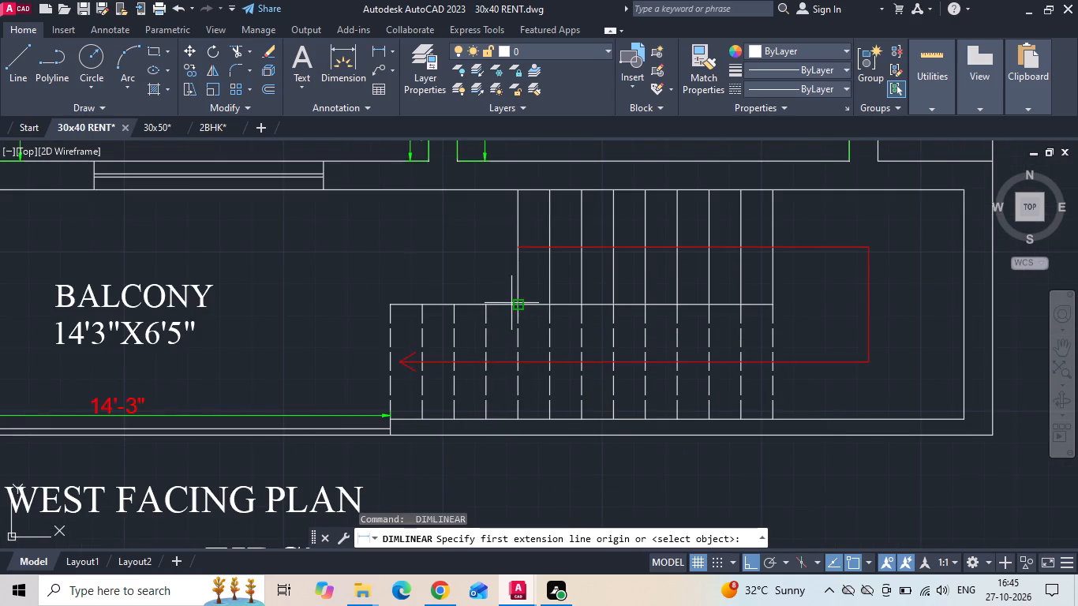
{"action": "left_click", "coordinate": [511, 303]}
{"action": "left_click", "coordinate": [518, 193]}
{"action": "left_click", "coordinate": [499, 226]}
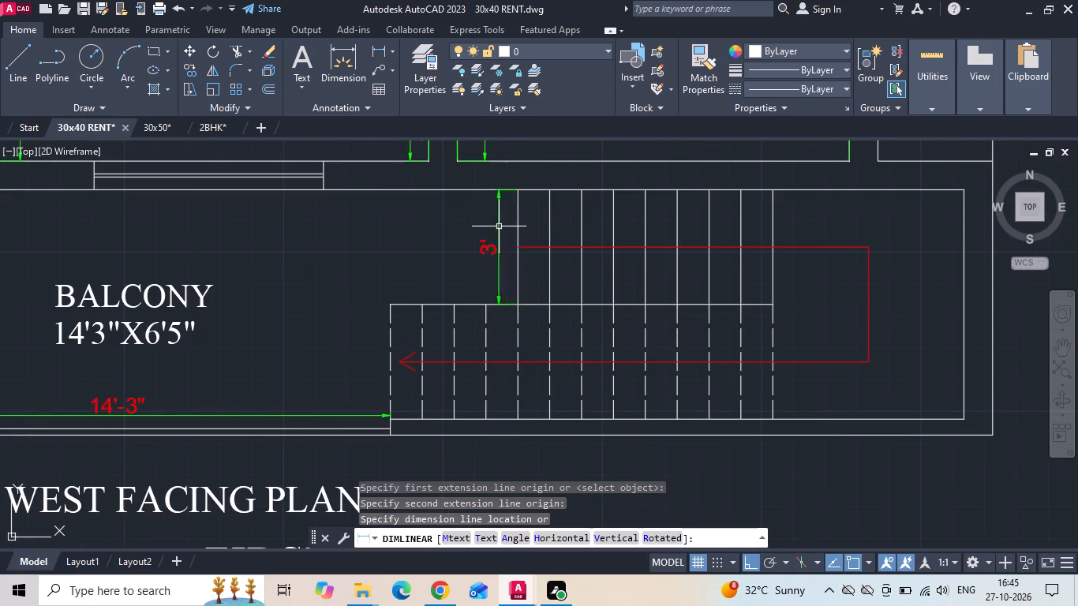
Dimension the staircase landing's width below its upper wall and its full depth along the inside of its end wall.
{"action": "key", "text": "space"}
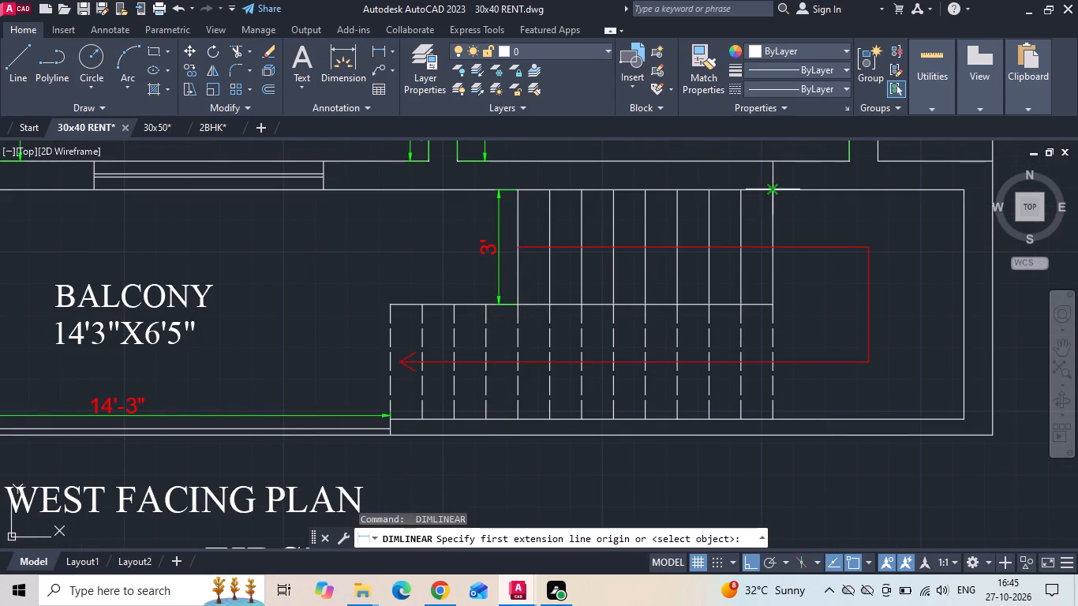
{"action": "left_click", "coordinate": [771, 189]}
{"action": "left_click", "coordinate": [965, 190]}
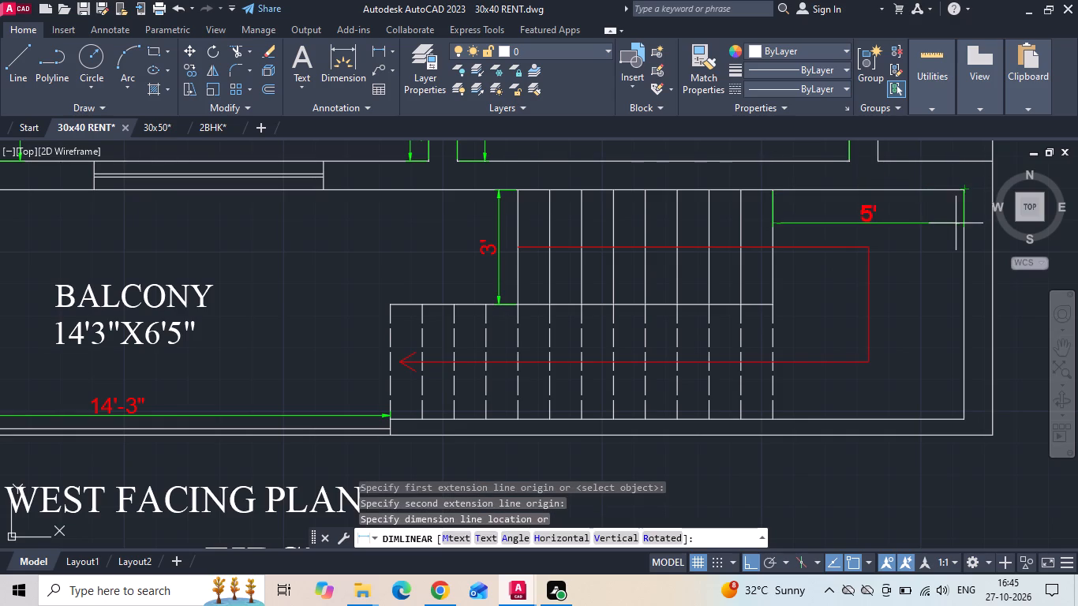
{"action": "left_click", "coordinate": [954, 216]}
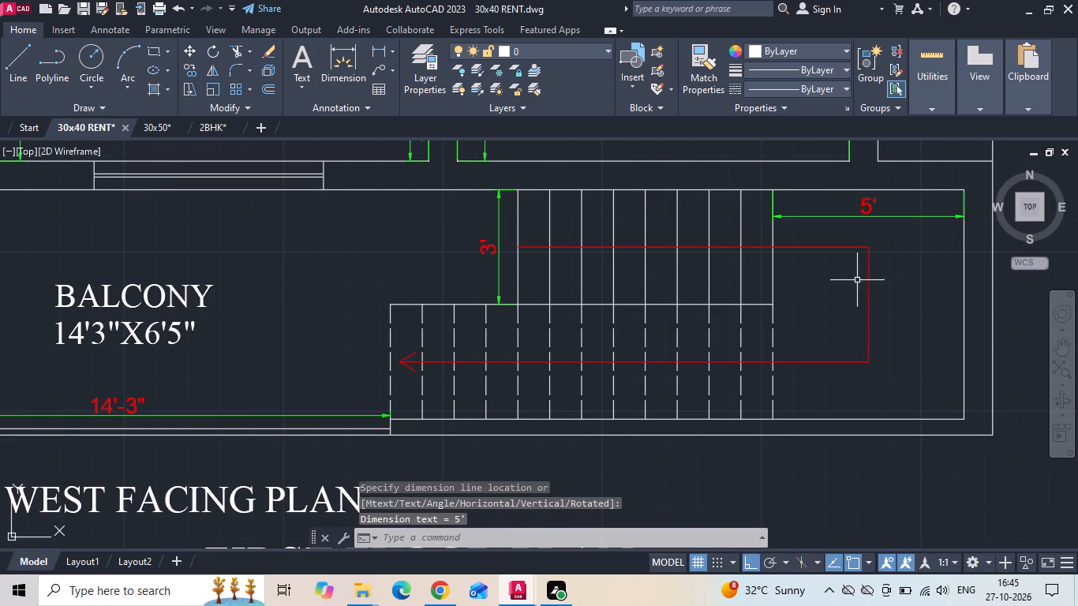
{"action": "key", "text": "space"}
{"action": "left_click_drag", "start_coordinate": [960, 189], "coordinate": [960, 197]}
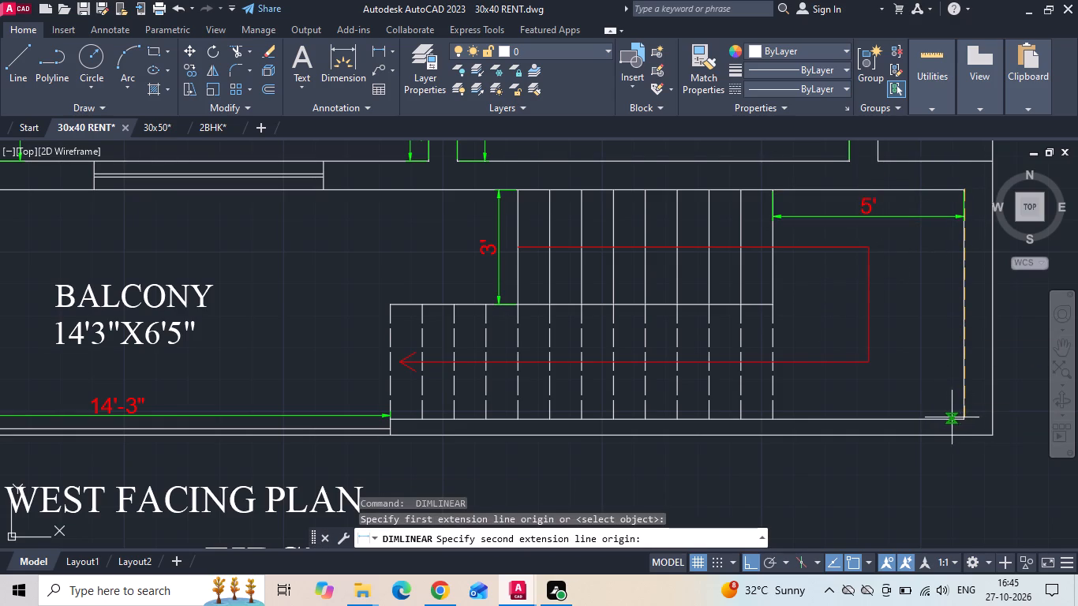
{"action": "left_click", "coordinate": [961, 420]}
{"action": "left_click", "coordinate": [945, 390]}
Dimension the 2'9" setback's depth vertically, from the kitchen's outer wall to the outermost plot boundary line.
{"action": "scroll", "coordinate": [763, 429], "scroll_direction": "down", "scroll_amount": 2}
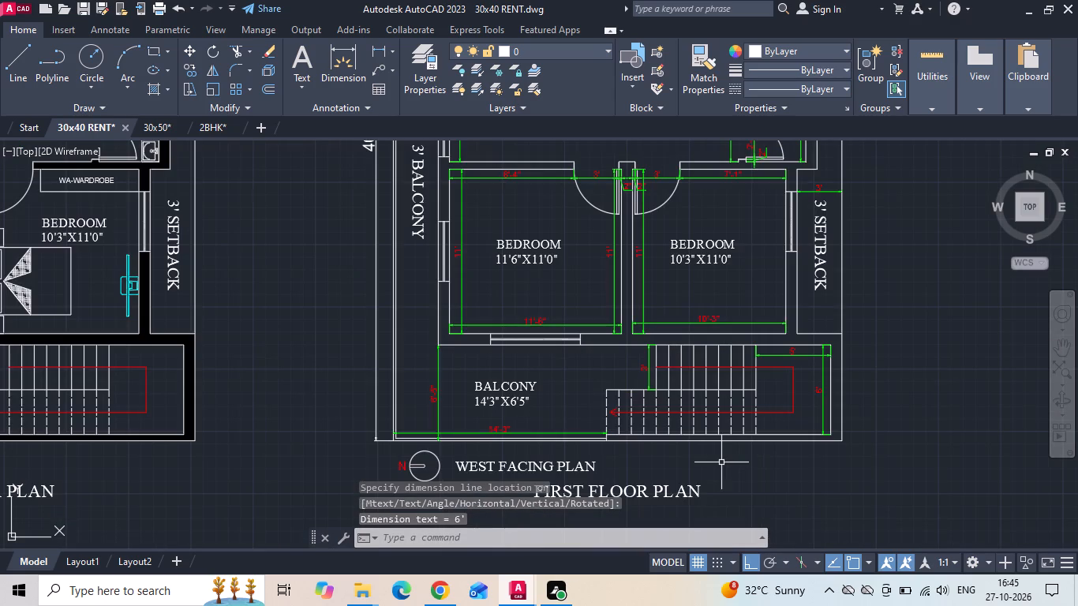
{"action": "scroll", "coordinate": [691, 486], "scroll_direction": "down", "scroll_amount": 1}
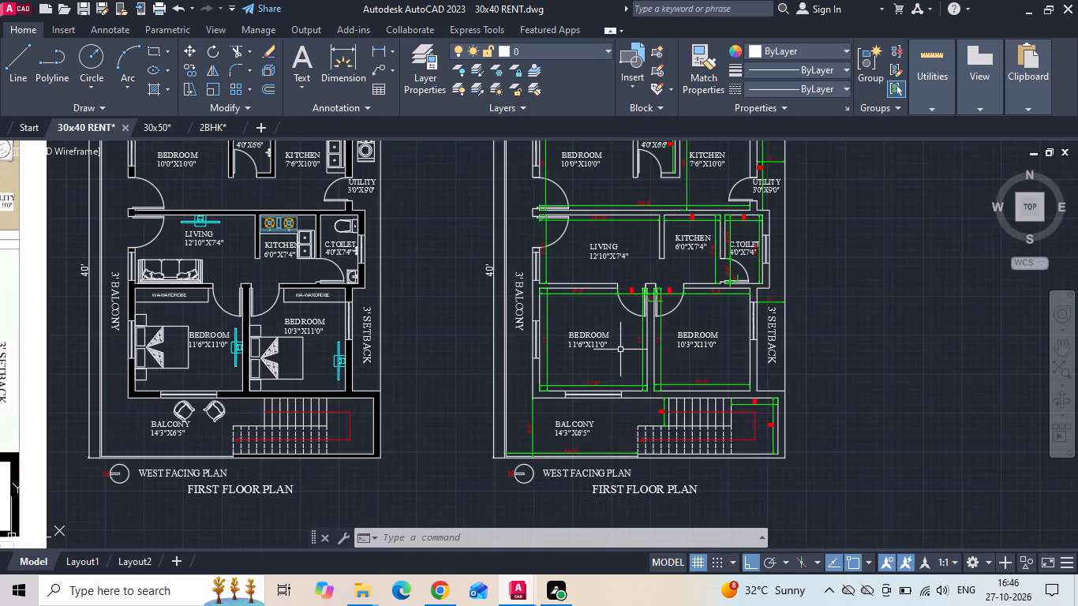
{"action": "middle_click_drag", "start_coordinate": [619, 350], "coordinate": [622, 413]}
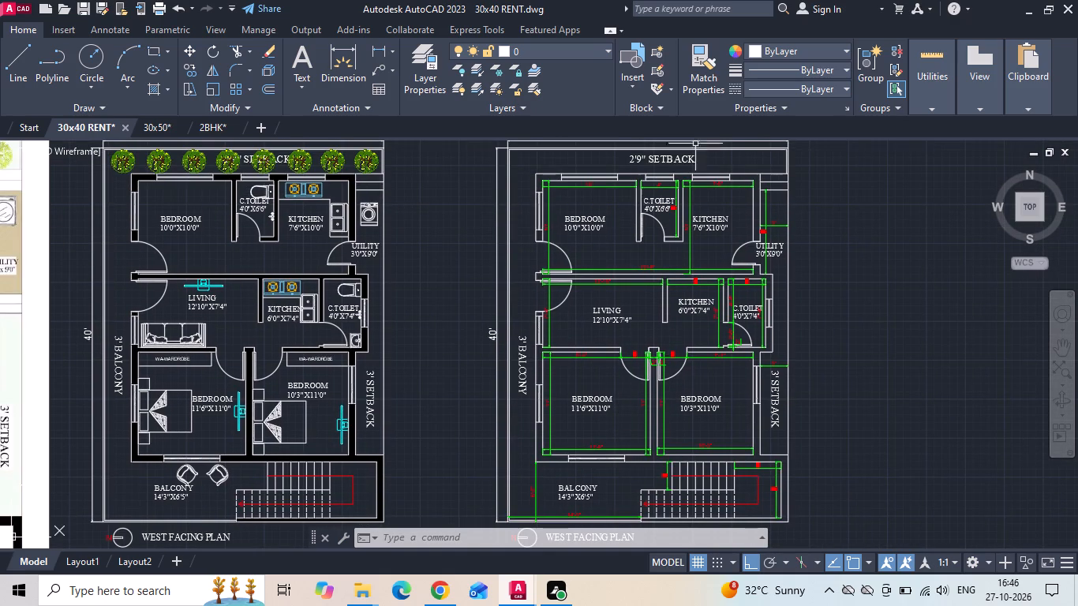
{"action": "scroll", "coordinate": [702, 151], "scroll_direction": "up", "scroll_amount": 1}
{"action": "middle_click_drag", "start_coordinate": [717, 184], "coordinate": [721, 299]}
{"action": "key", "text": "space"}
{"action": "scroll", "coordinate": [744, 297], "scroll_direction": "up", "scroll_amount": 1}
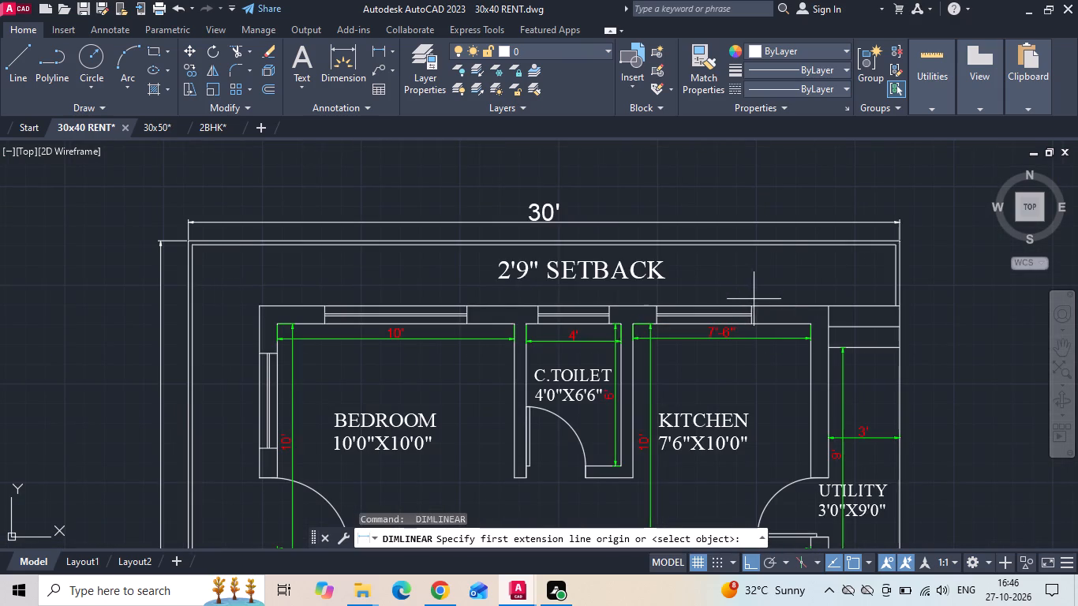
{"action": "left_click", "coordinate": [768, 306]}
{"action": "scroll", "coordinate": [769, 233], "scroll_direction": "up", "scroll_amount": 1}
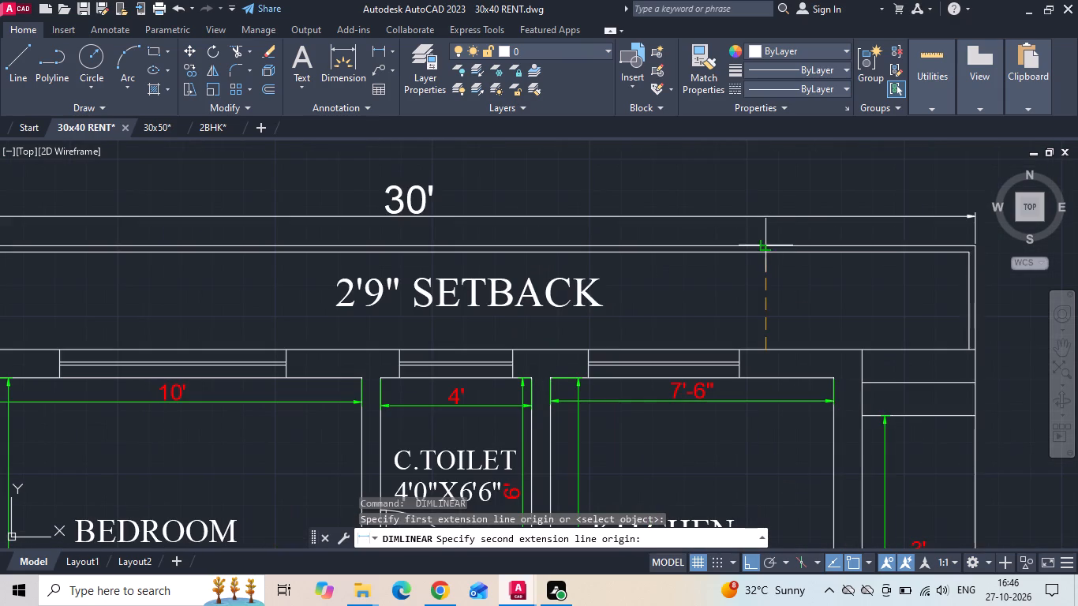
{"action": "left_click", "coordinate": [767, 246]}
{"action": "double_click", "coordinate": [767, 246]}
Dimension the 3' balcony's width beside the 10'0"X10'0" bedroom, from the inner parapet line to the bedroom's outer wall.
{"action": "scroll", "coordinate": [768, 245], "scroll_direction": "down", "scroll_amount": 1}
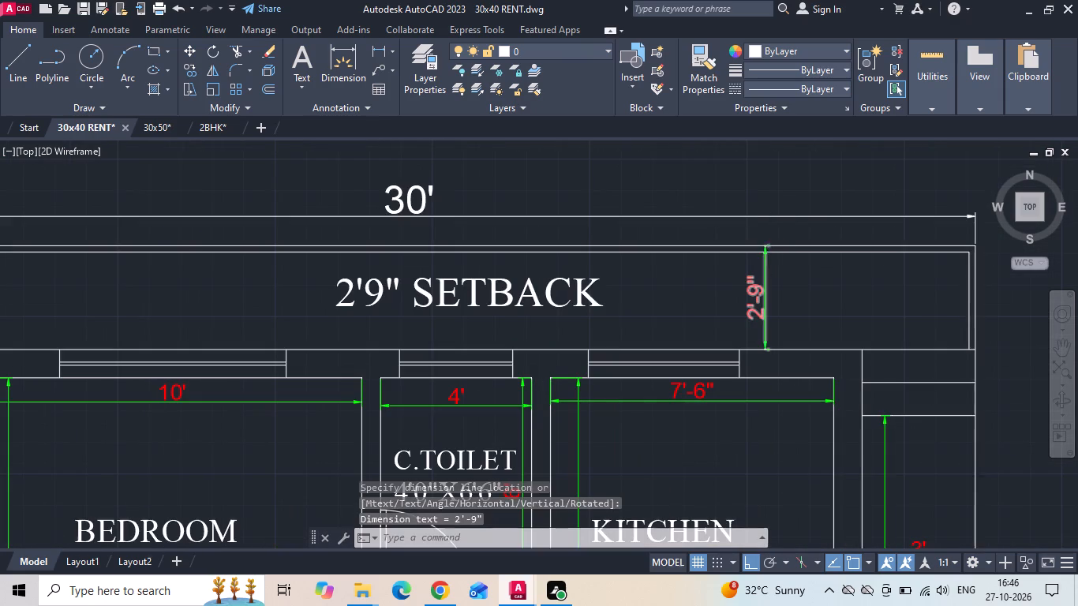
{"action": "scroll", "coordinate": [769, 245], "scroll_direction": "down", "scroll_amount": 1}
{"action": "middle_click_drag", "start_coordinate": [468, 389], "coordinate": [488, 345]}
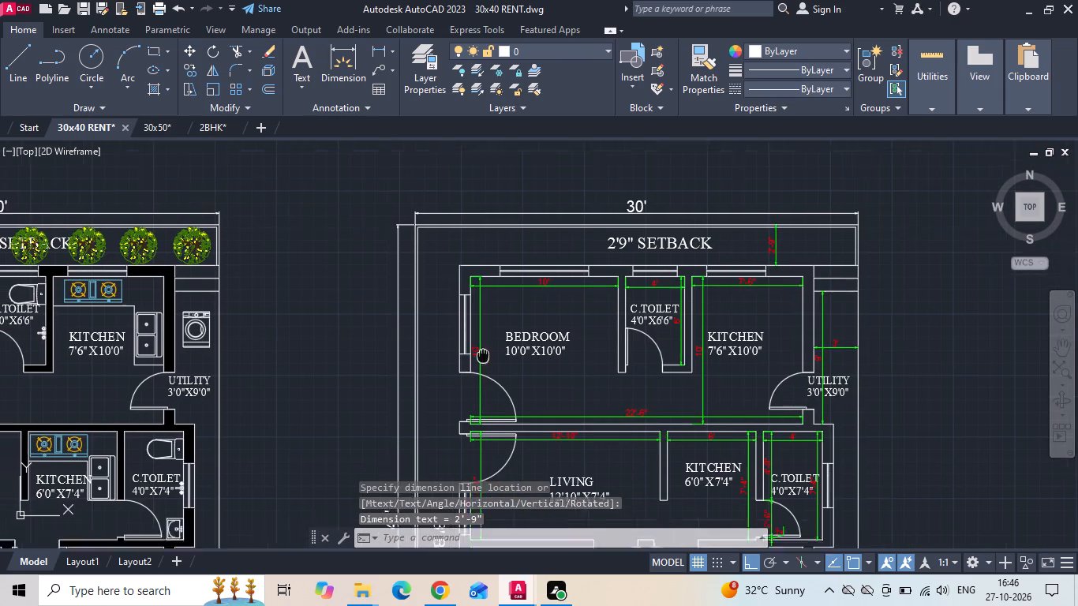
{"action": "middle_click_drag", "start_coordinate": [488, 345], "coordinate": [506, 305]}
{"action": "scroll", "coordinate": [472, 306], "scroll_direction": "up", "scroll_amount": 2}
{"action": "key", "text": "space"}
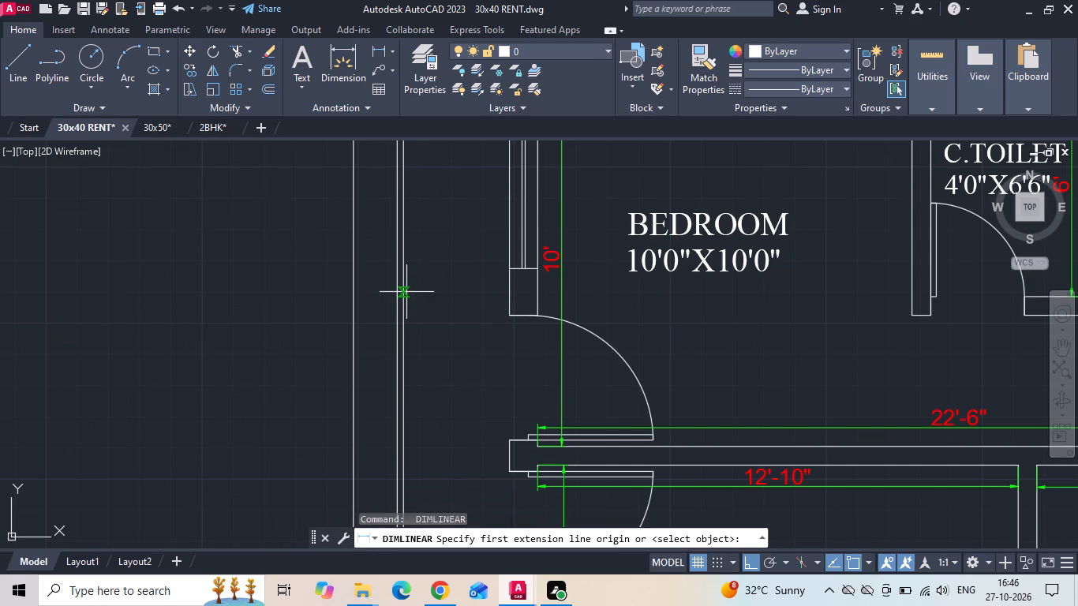
{"action": "left_click", "coordinate": [406, 292]}
{"action": "triple_click", "coordinate": [508, 288]}
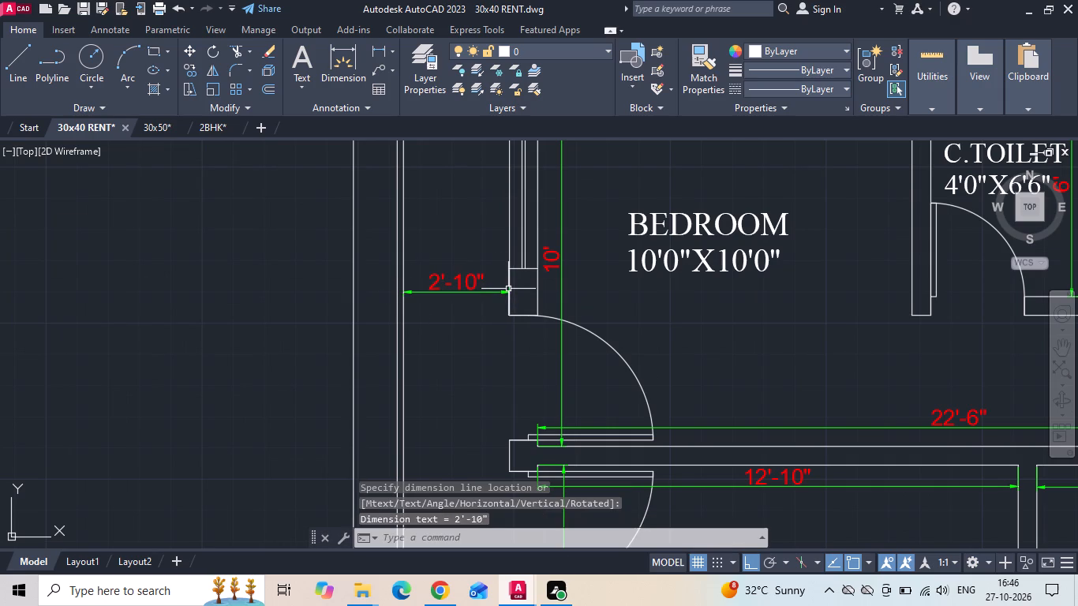
Stretch that balcony dimension's parapet end from the inner parapet line to the outer parapet line.
{"action": "scroll", "coordinate": [391, 305], "scroll_direction": "up", "scroll_amount": 2}
{"action": "left_click_drag", "start_coordinate": [455, 267], "coordinate": [447, 282]}
{"action": "left_click", "coordinate": [441, 292]}
{"action": "scroll", "coordinate": [425, 290], "scroll_direction": "up", "scroll_amount": 1}
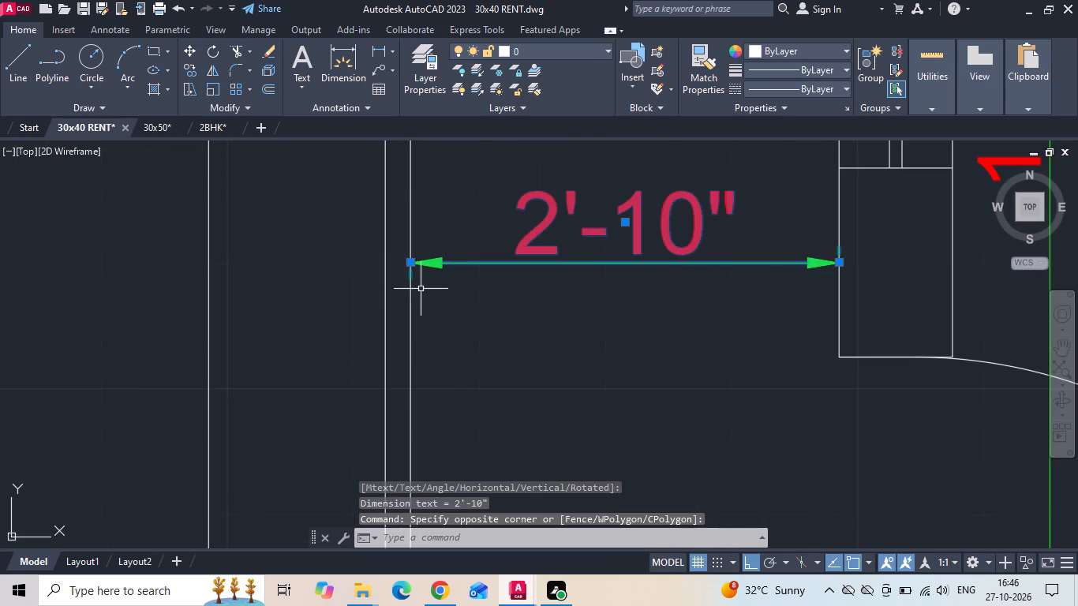
{"action": "left_click", "coordinate": [409, 273]}
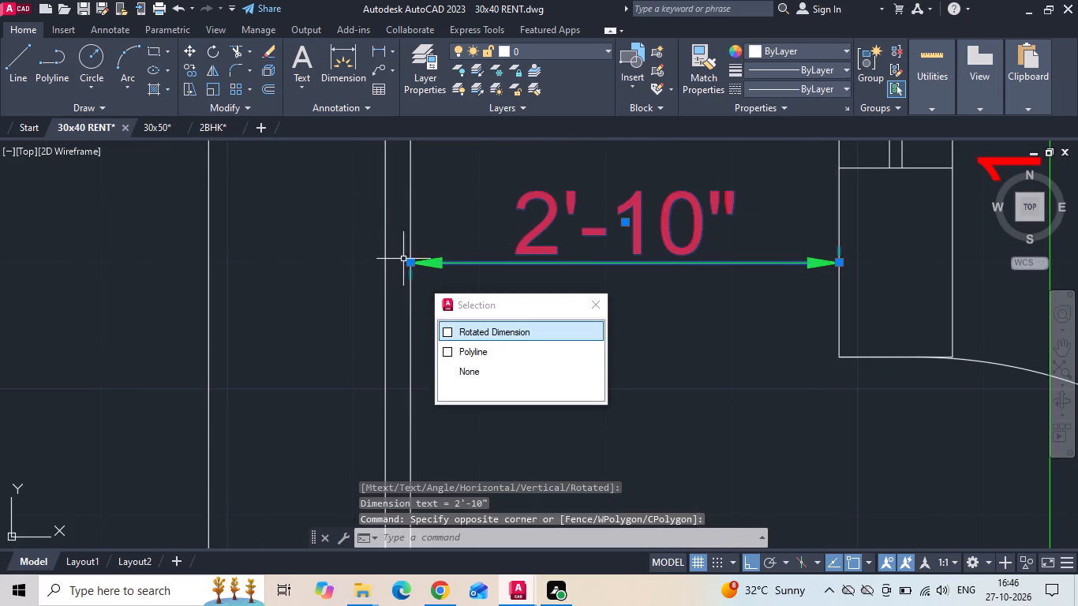
{"action": "left_click", "coordinate": [410, 264]}
{"action": "left_click", "coordinate": [386, 266]}
{"action": "key", "text": "Escape"}
Dimension the 3' balcony's width beside the 11'6"X11'0" bedroom, from the outer parapet line to the bedroom's outer wall below the window.
{"action": "scroll", "coordinate": [586, 221], "scroll_direction": "down", "scroll_amount": 6}
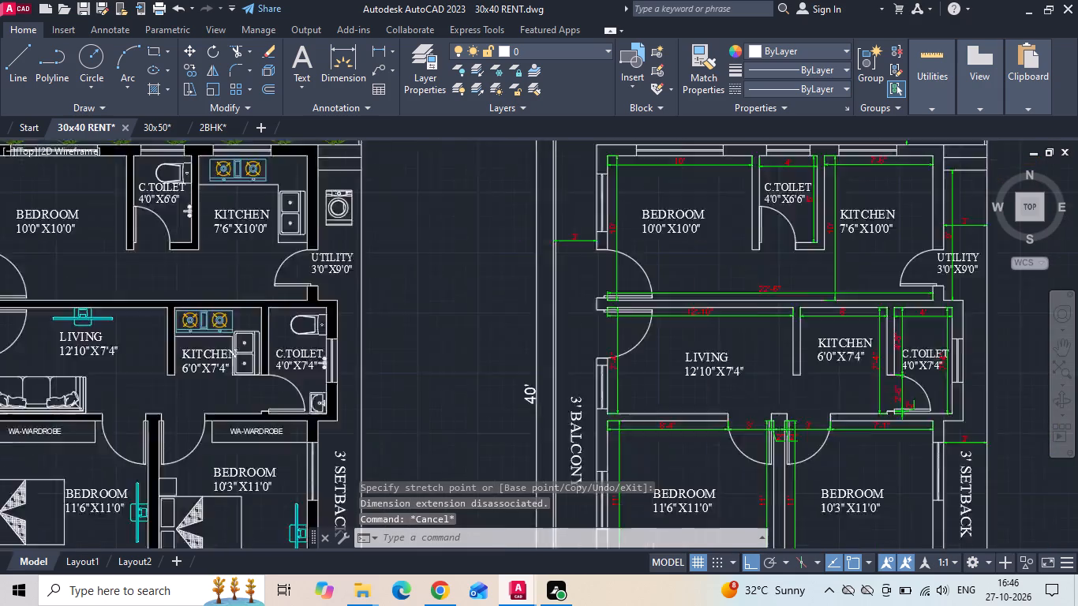
{"action": "scroll", "coordinate": [559, 449], "scroll_direction": "up", "scroll_amount": 2}
{"action": "key", "text": "space"}
{"action": "scroll", "coordinate": [551, 419], "scroll_direction": "up", "scroll_amount": 2}
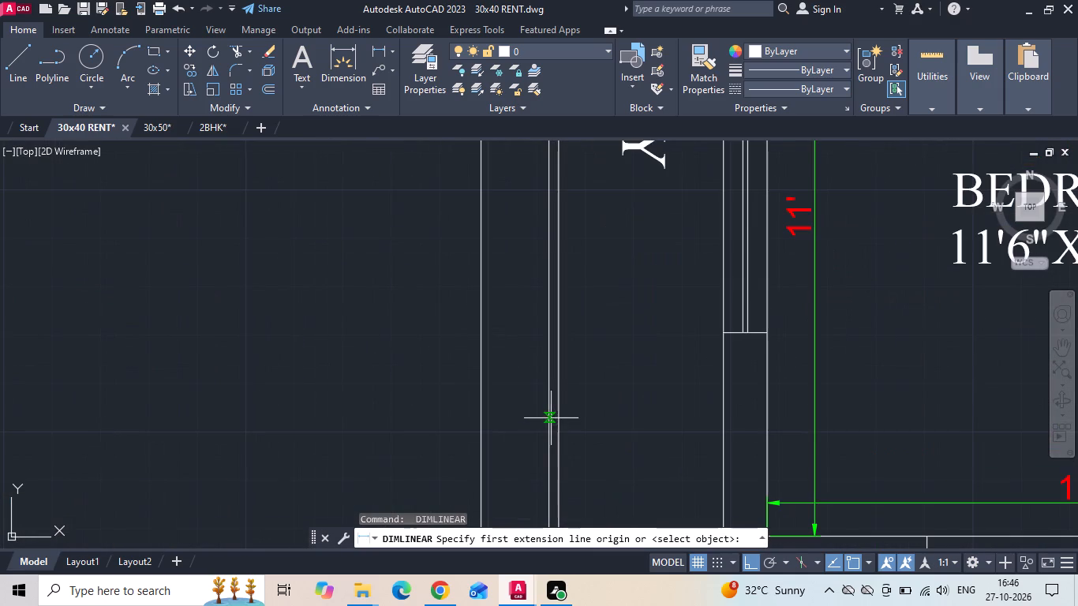
{"action": "left_click", "coordinate": [548, 410]}
{"action": "triple_click", "coordinate": [725, 410]}
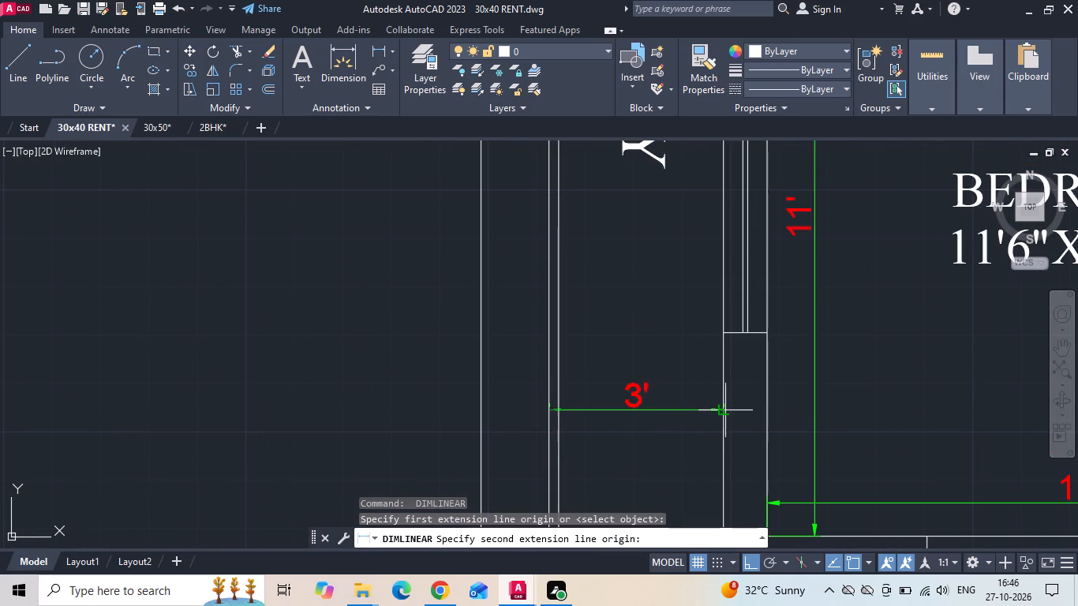
Save the 30x40 RENT drawing.
{"action": "scroll", "coordinate": [573, 373], "scroll_direction": "down", "scroll_amount": 3}
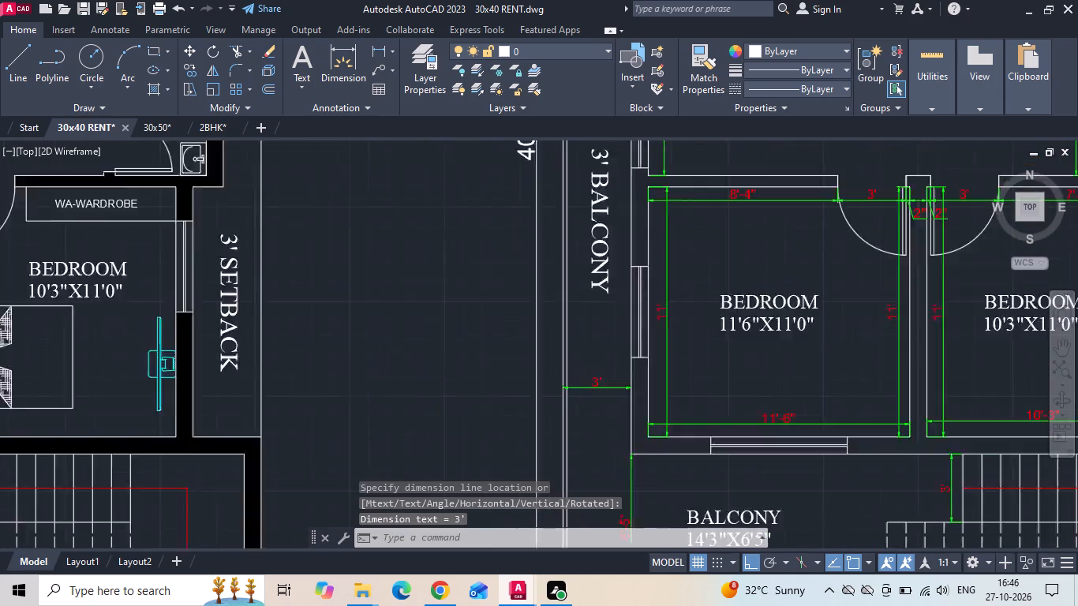
{"action": "scroll", "coordinate": [571, 376], "scroll_direction": "down", "scroll_amount": 1}
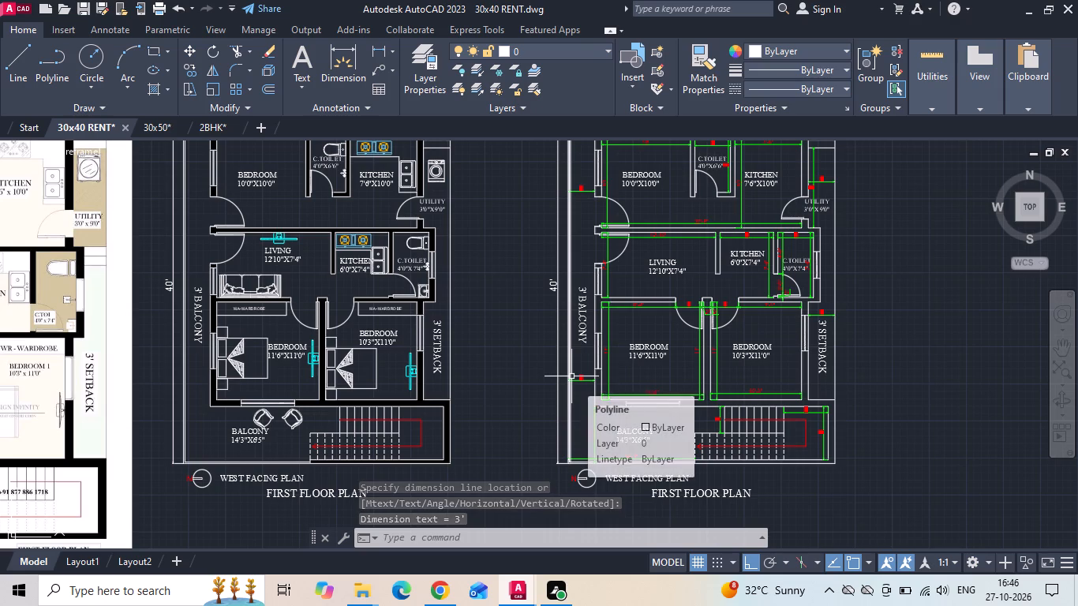
{"action": "middle_click_drag", "start_coordinate": [625, 302], "coordinate": [624, 339]}
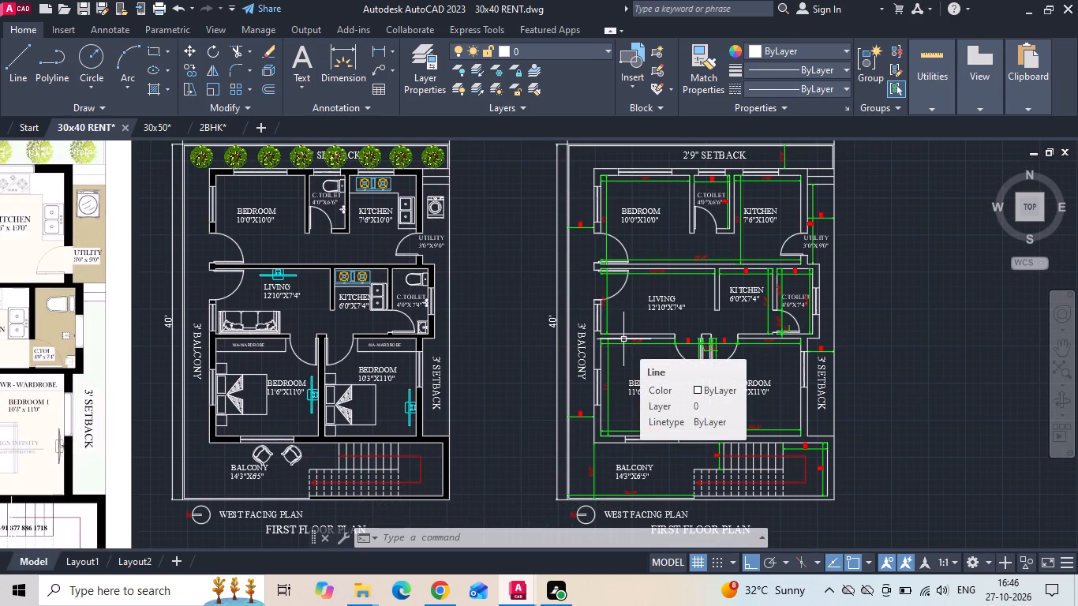
{"action": "key", "text": "ctrl+s"}
{"action": "key", "text": "ctrl+s"}
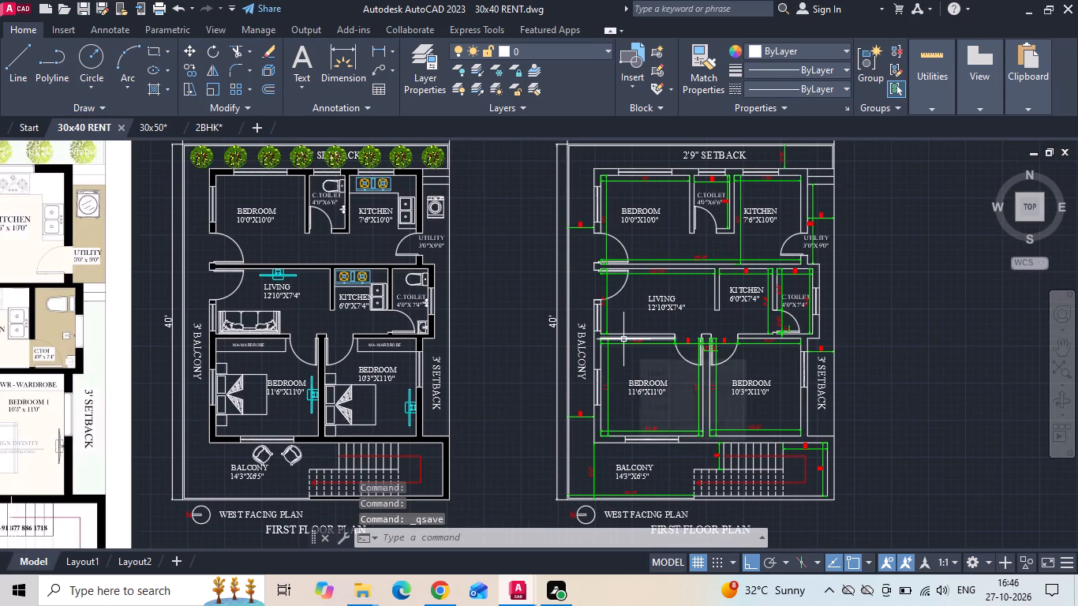
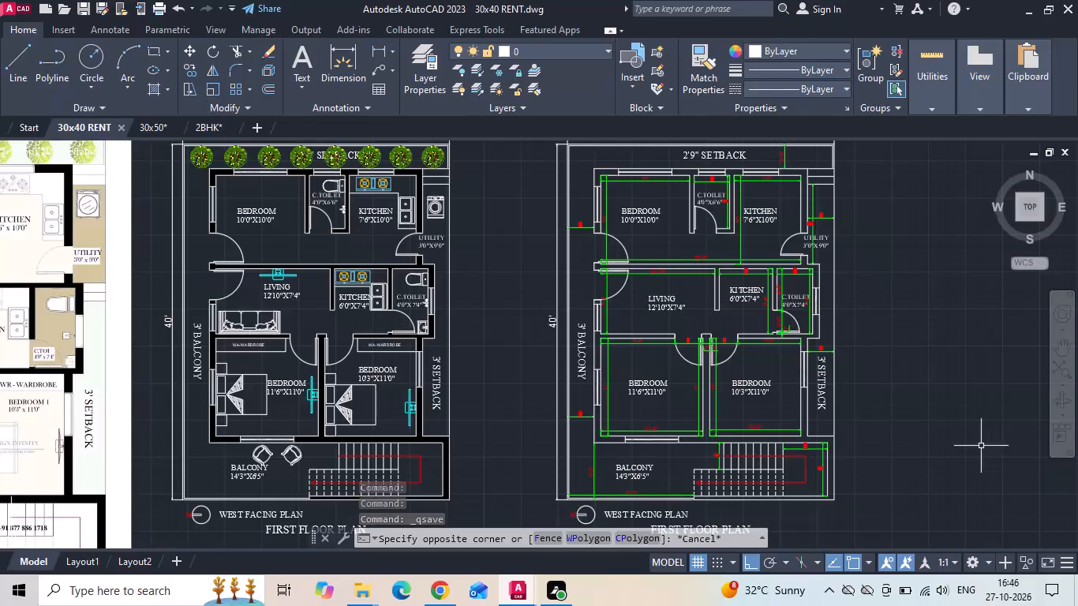
Save the 30x40 RENT drawing.
{"action": "key", "text": "ctrl+s"}
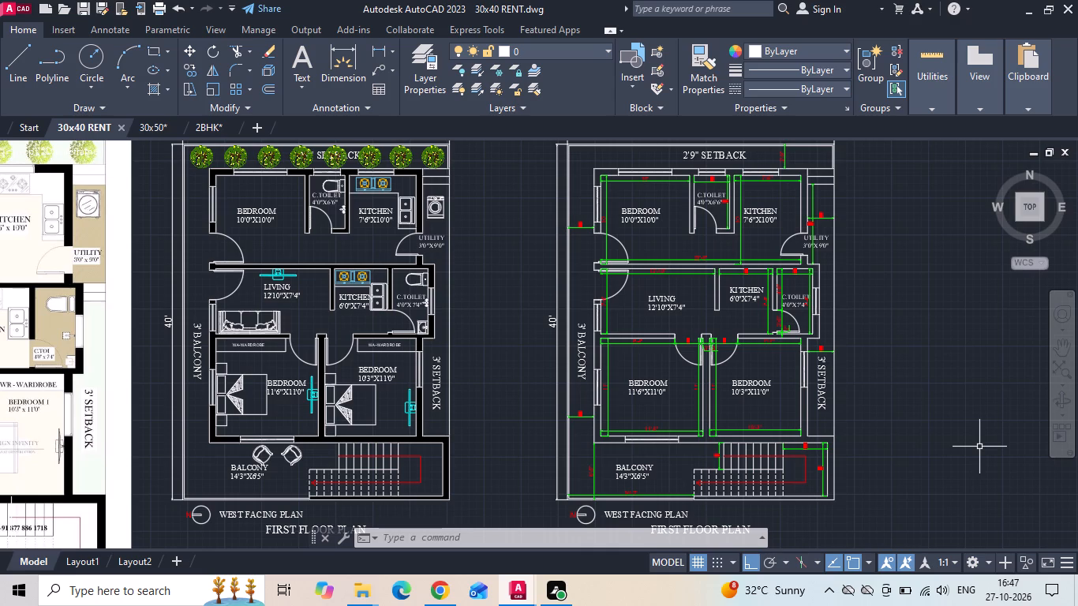
{"action": "key", "text": "ctrl+s"}
{"action": "key", "text": "ctrl+s"}
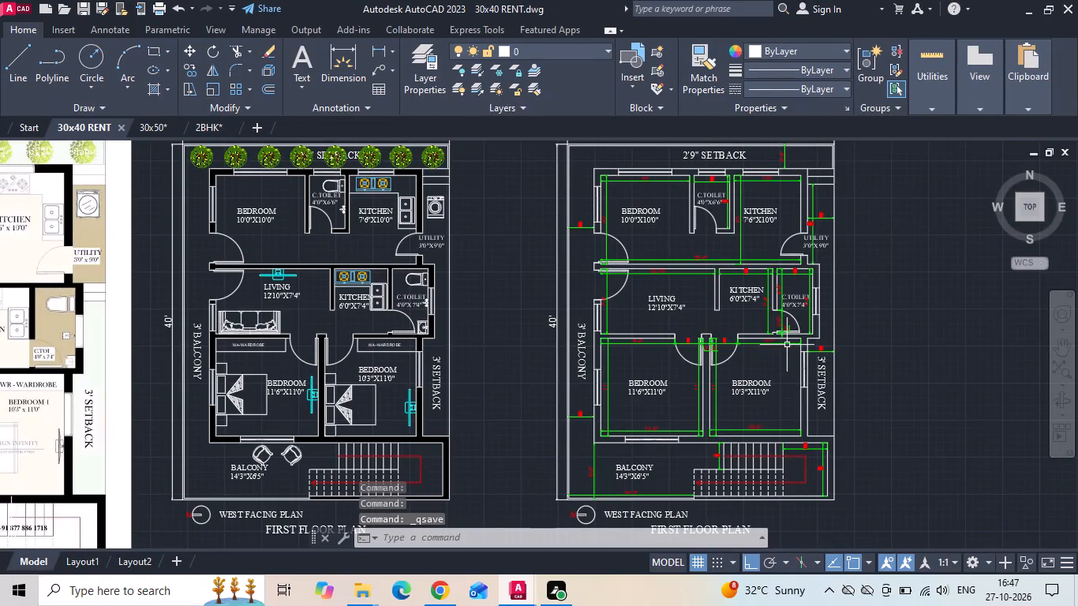
Move the whole dimensioned floor plan horizontally closer to the furnished floor plan and save the drawing.
{"action": "scroll", "coordinate": [665, 325], "scroll_direction": "down", "scroll_amount": 1}
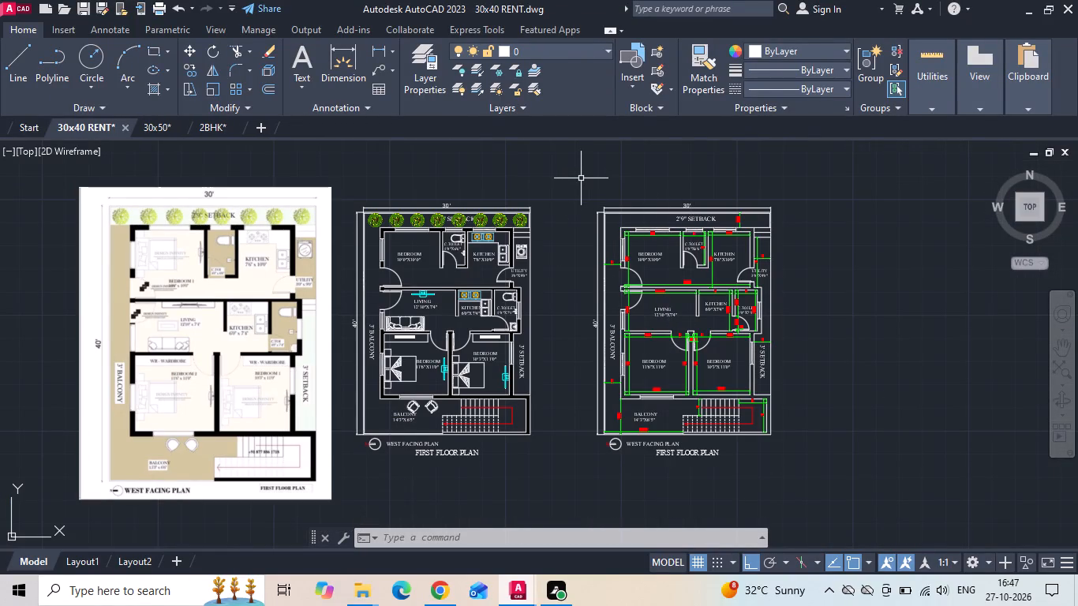
{"action": "left_click_drag", "start_coordinate": [581, 196], "coordinate": [603, 233]}
{"action": "left_click", "coordinate": [803, 481]}
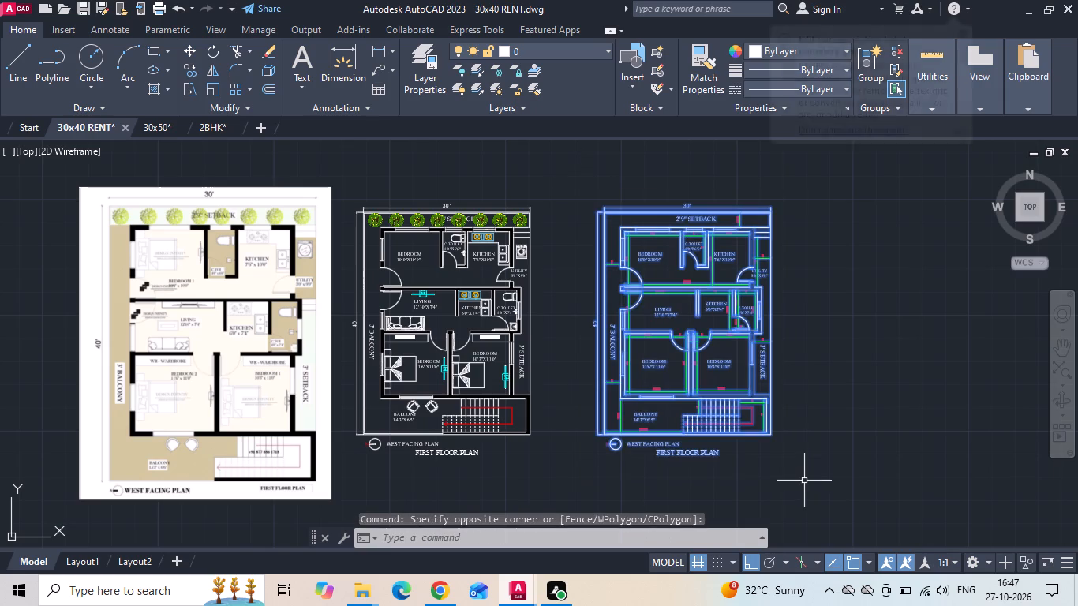
{"action": "right_click", "coordinate": [799, 471]}
{"action": "left_click", "coordinate": [844, 204]}
{"action": "left_click", "coordinate": [936, 386]}
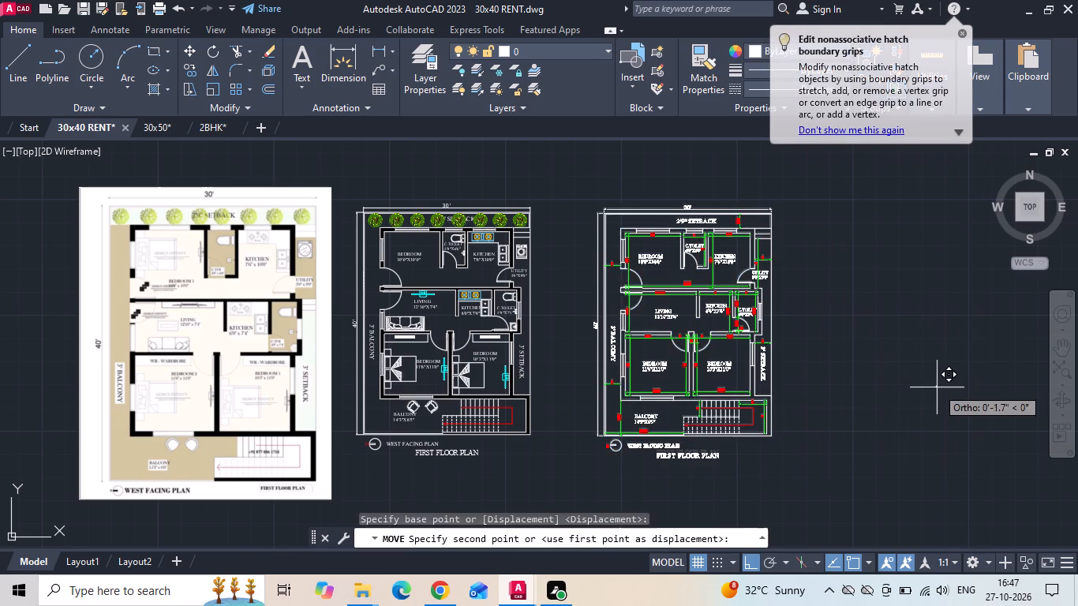
{"action": "left_click", "coordinate": [889, 391]}
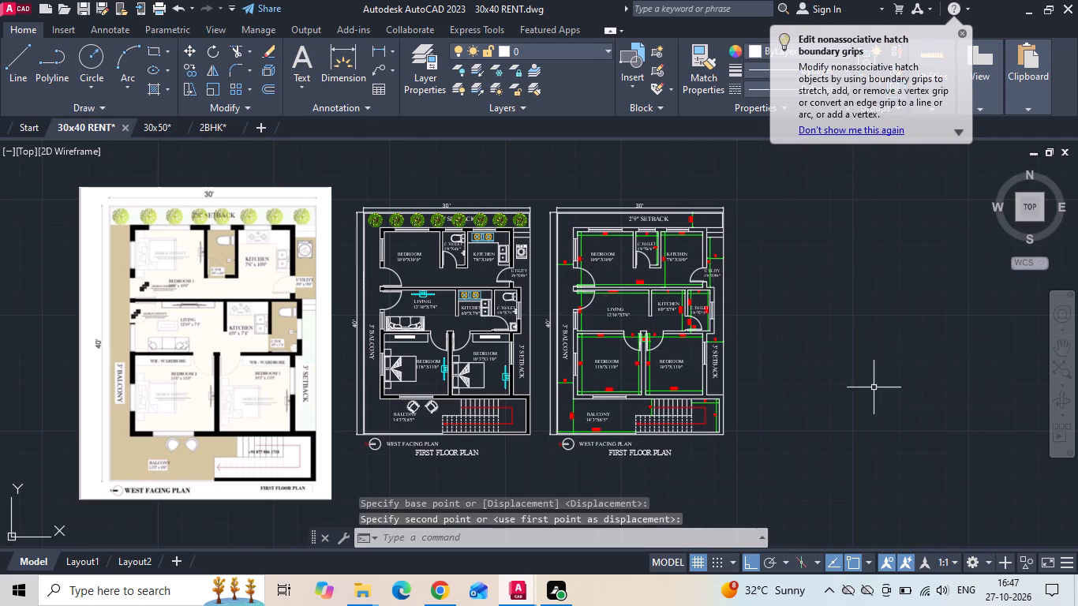
{"action": "key", "text": "ctrl+s"}
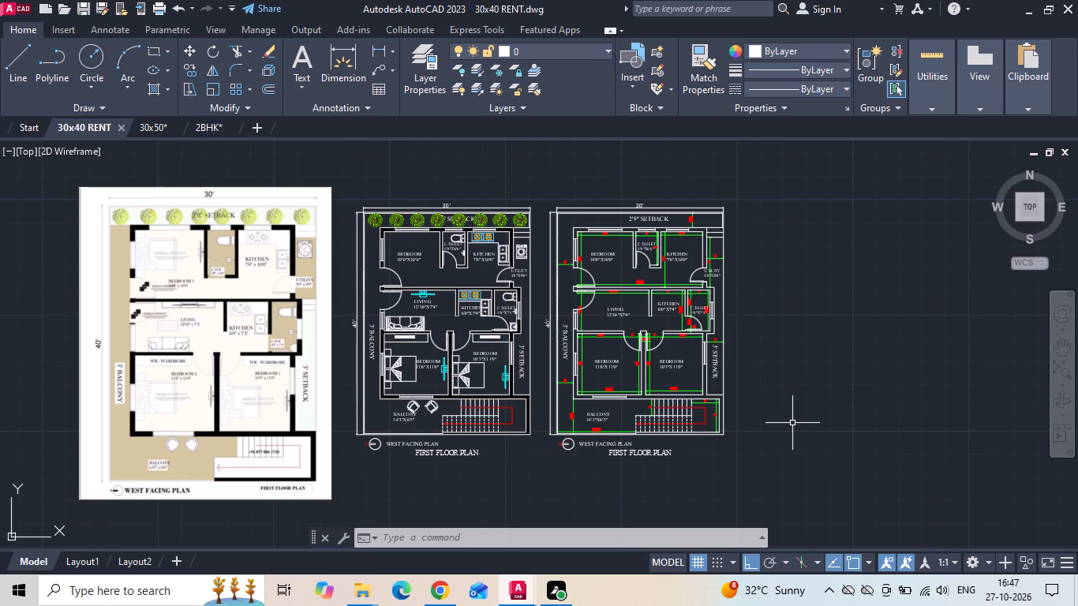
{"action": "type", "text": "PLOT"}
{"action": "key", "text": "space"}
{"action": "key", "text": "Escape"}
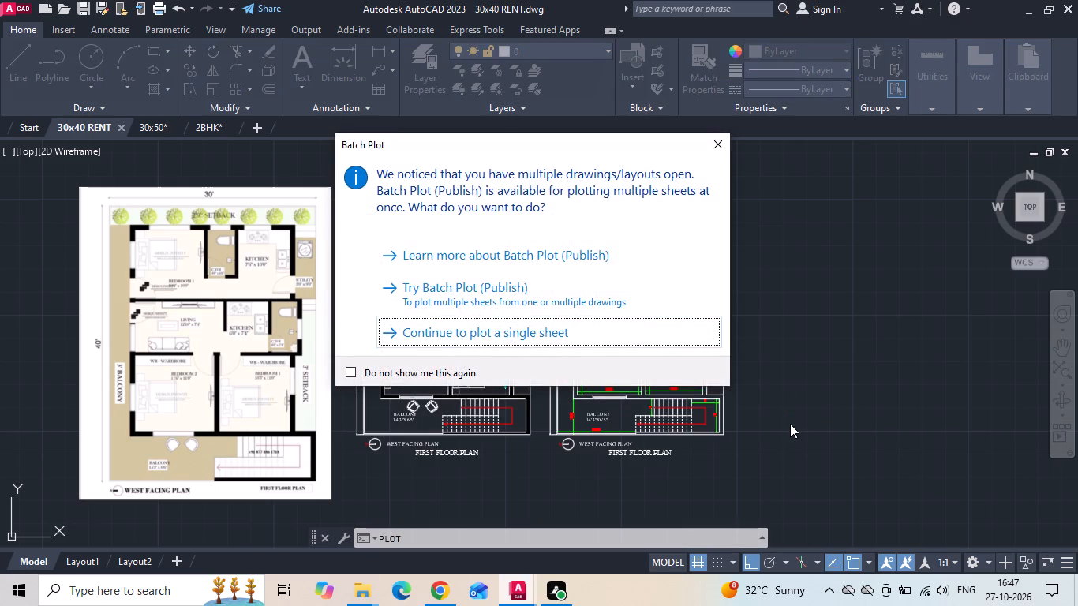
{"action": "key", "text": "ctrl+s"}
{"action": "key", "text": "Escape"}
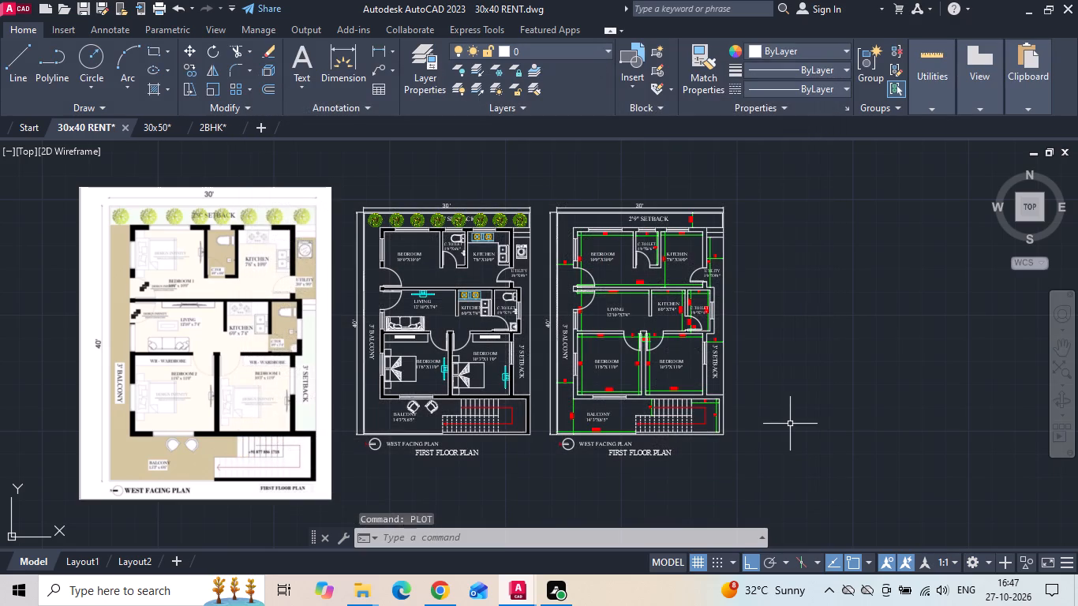
Save the drawing again.
{"action": "key", "text": "ctrl+s"}
{"action": "key", "text": "ctrl+s"}
{"action": "key", "text": "ctrl+s"}
{"action": "key", "text": "ctrl+s"}
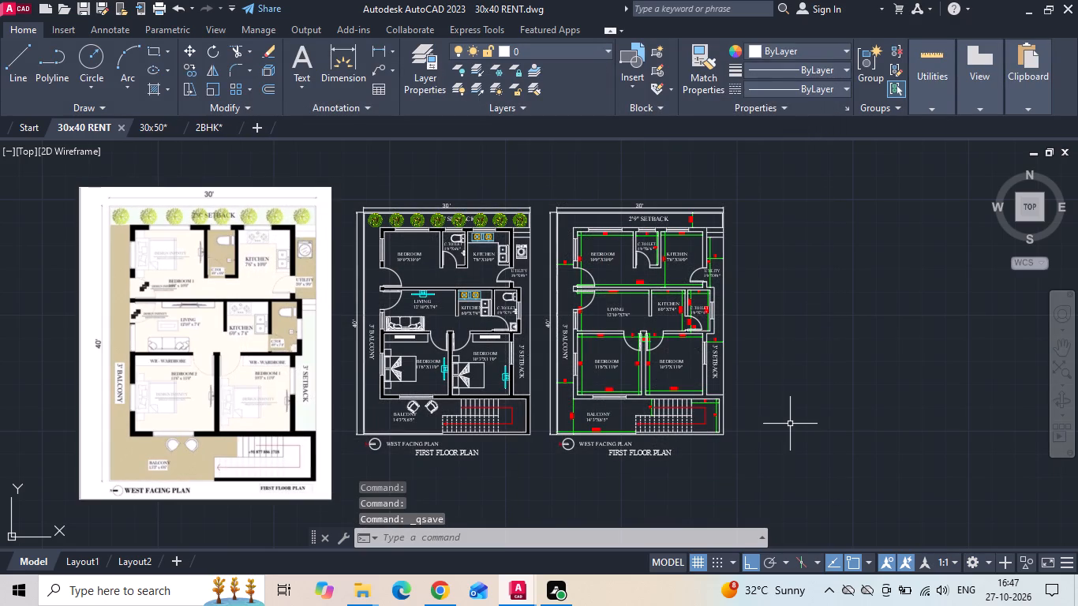
Preview a single-sheet plot using the previous plot settings and a plot window around both the furnished and dimensioned floor plans.
{"action": "type", "text": "plot"}
{"action": "key", "text": "space"}
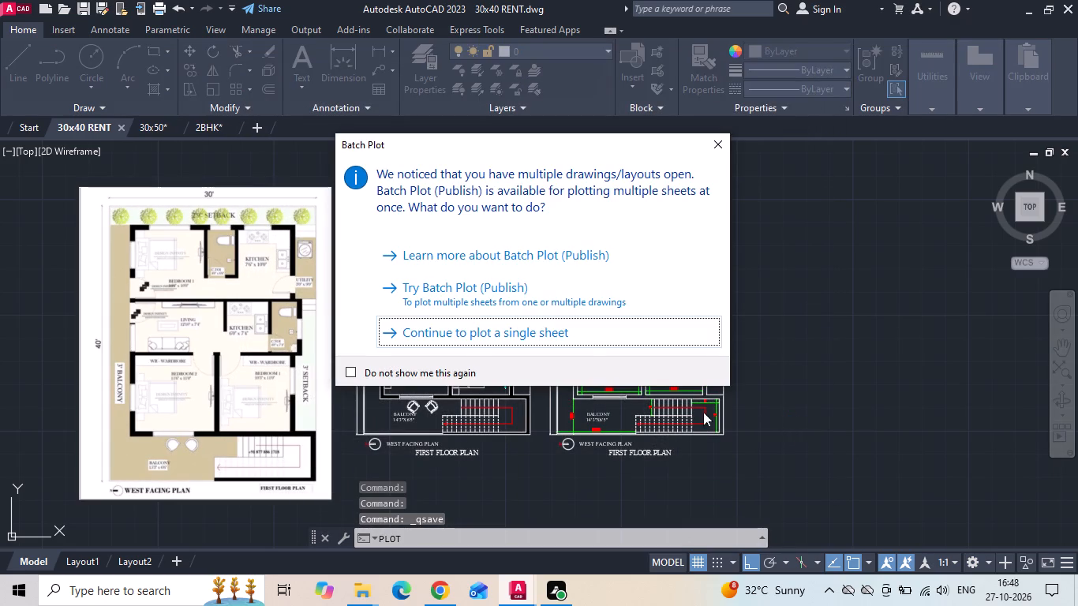
{"action": "left_click", "coordinate": [586, 331]}
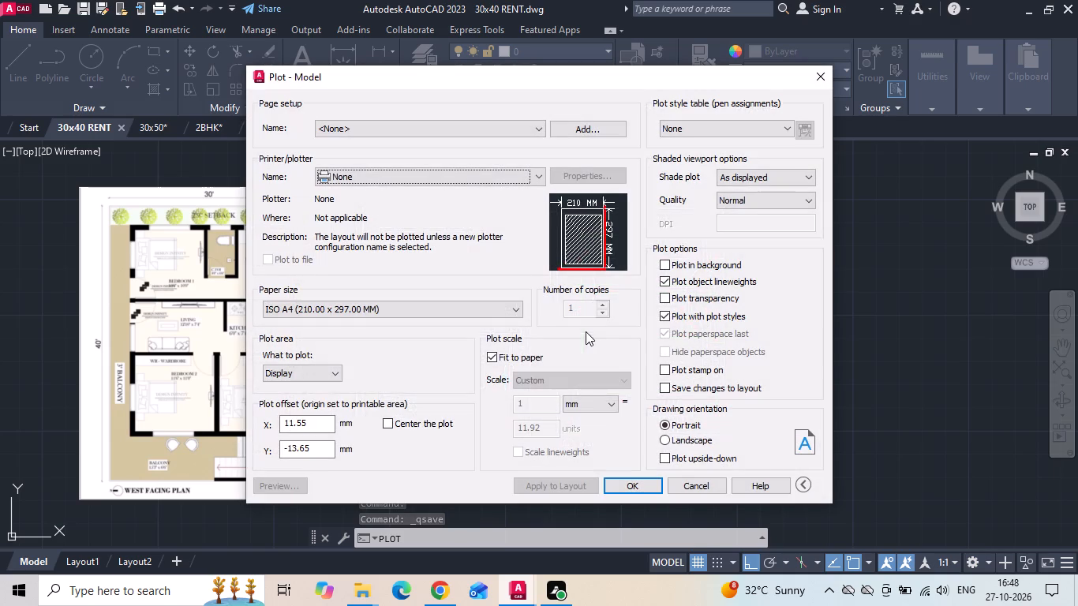
{"action": "left_click", "coordinate": [420, 130]}
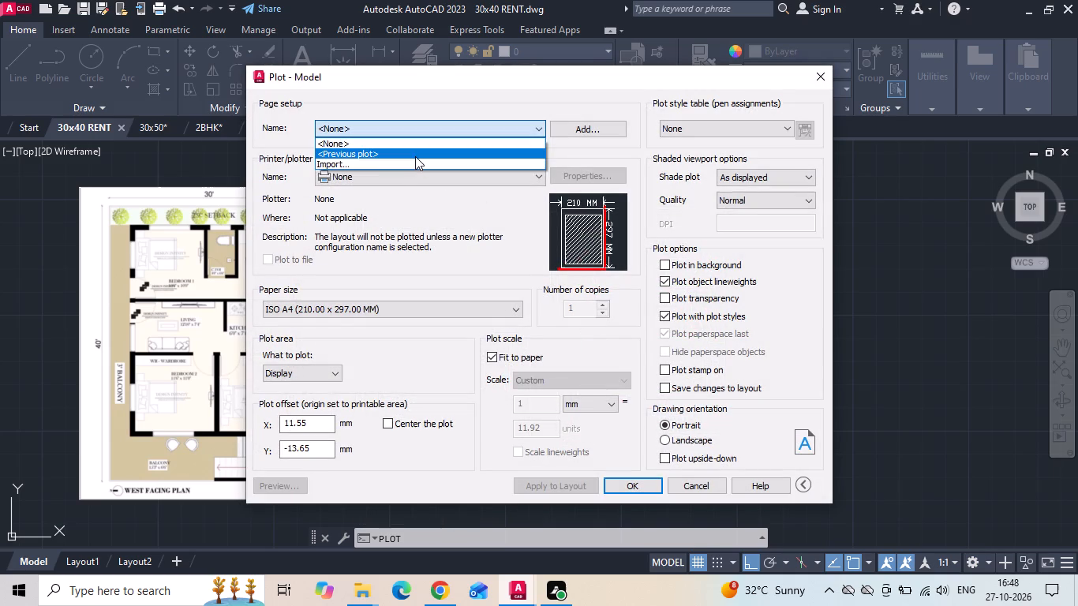
{"action": "left_click", "coordinate": [415, 156]}
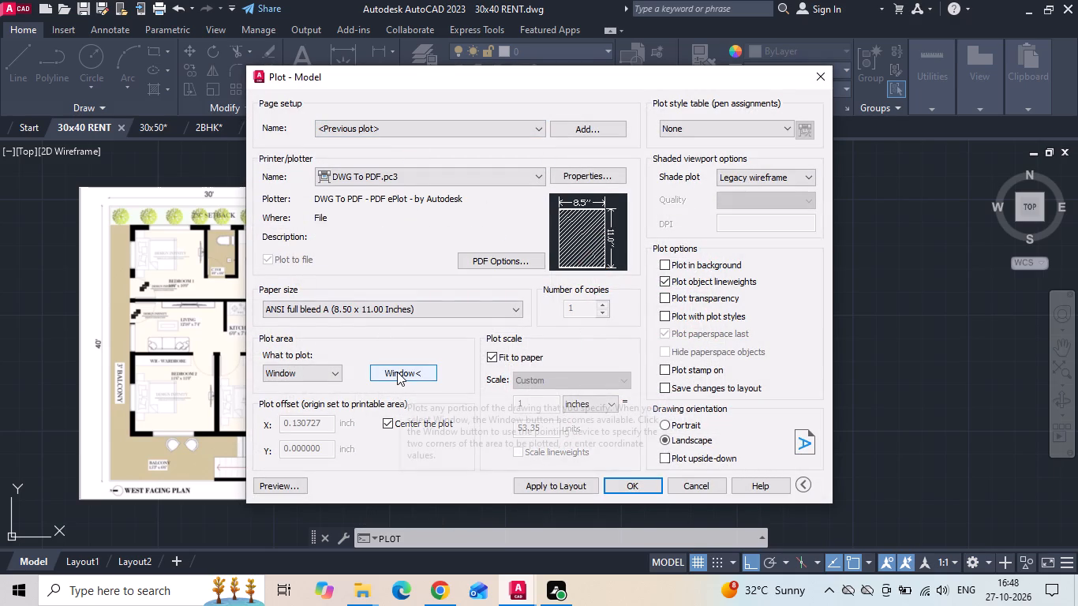
{"action": "left_click", "coordinate": [397, 372]}
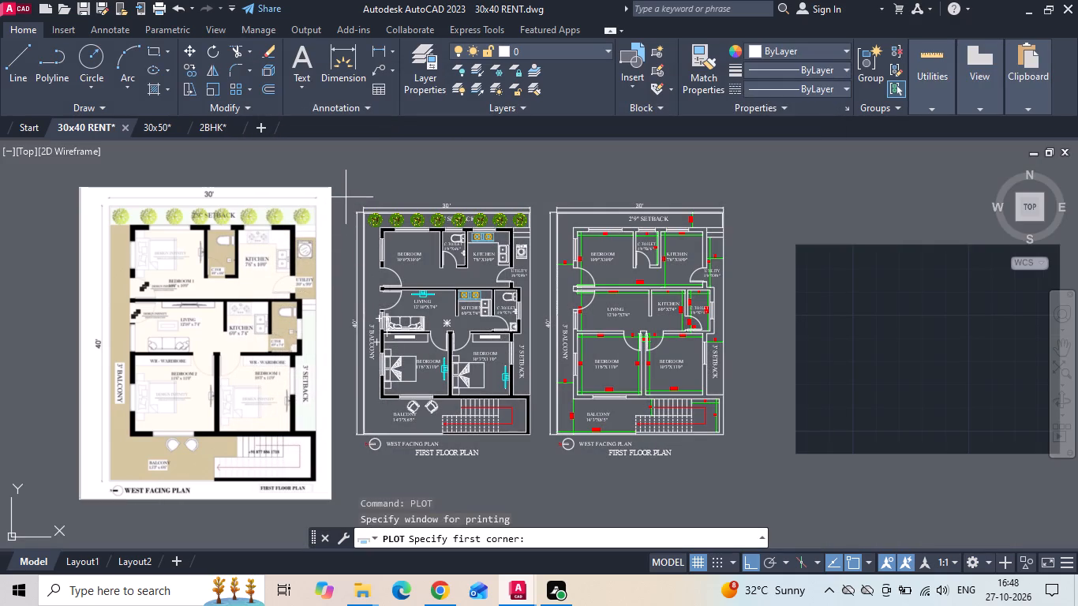
{"action": "left_click", "coordinate": [346, 196]}
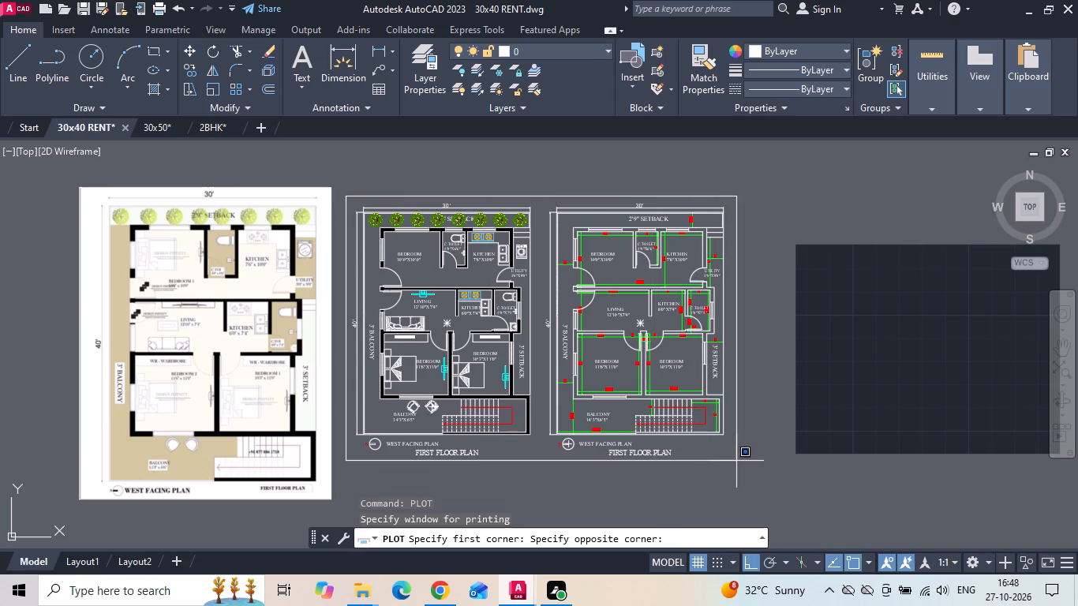
{"action": "left_click", "coordinate": [746, 462]}
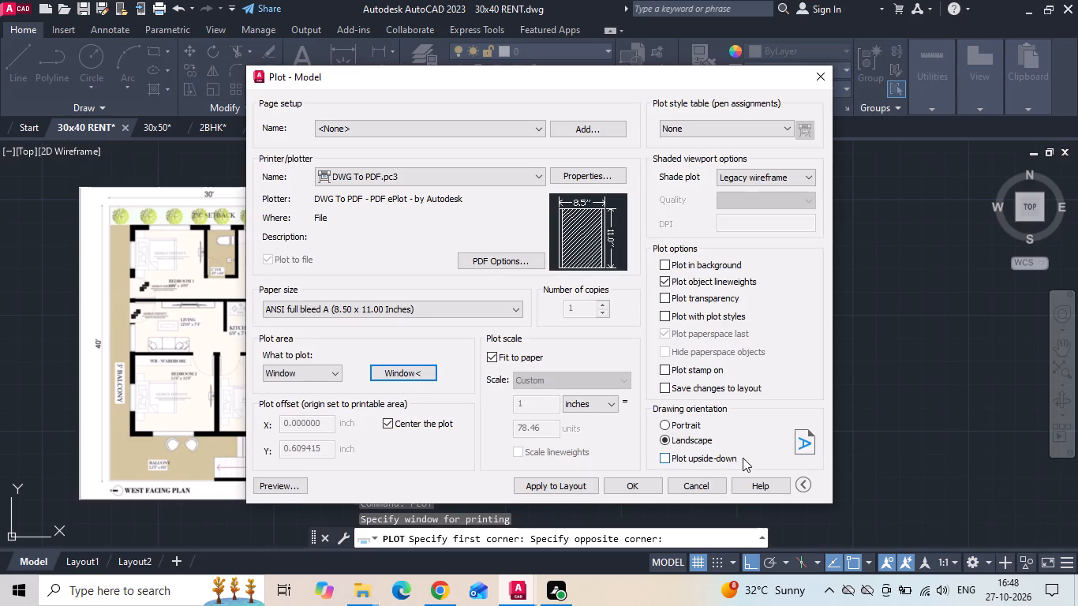
{"action": "left_click", "coordinate": [275, 487]}
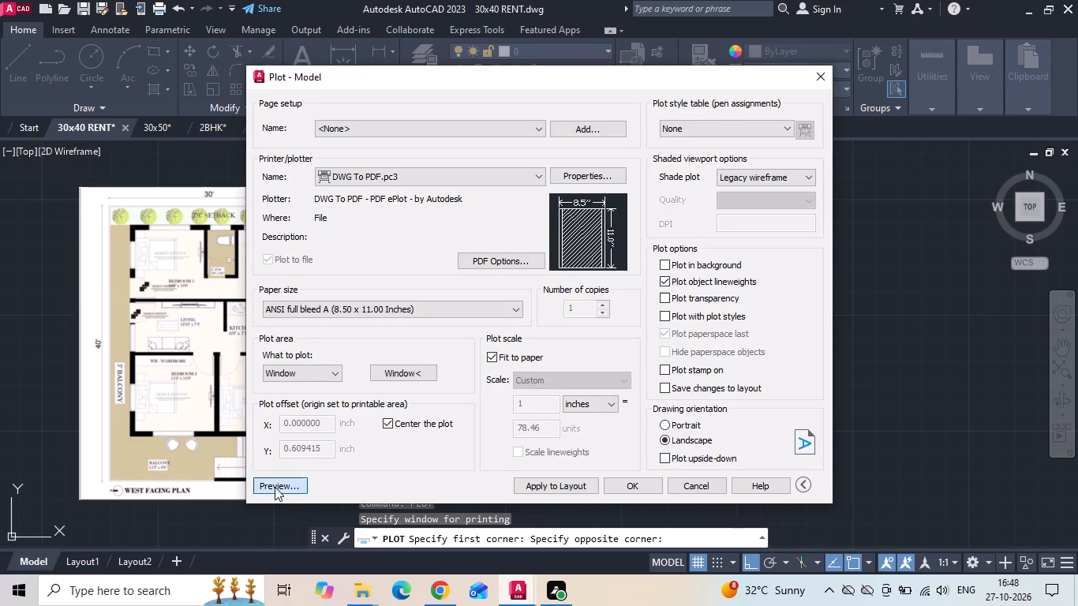
{"action": "scroll", "coordinate": [372, 320], "scroll_direction": "up", "scroll_amount": 1}
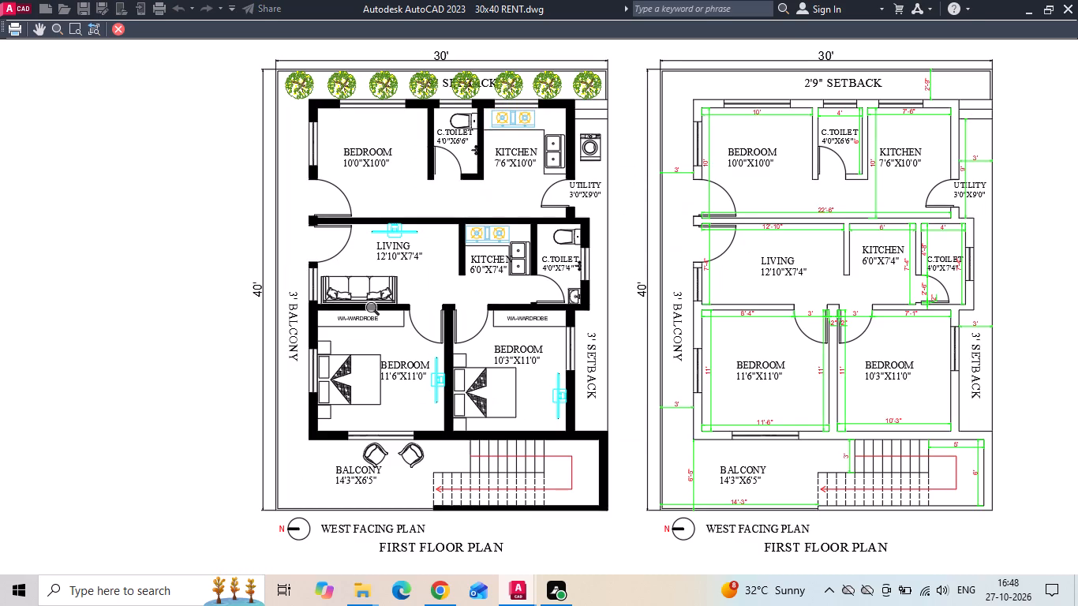
{"action": "key", "text": "Escape"}
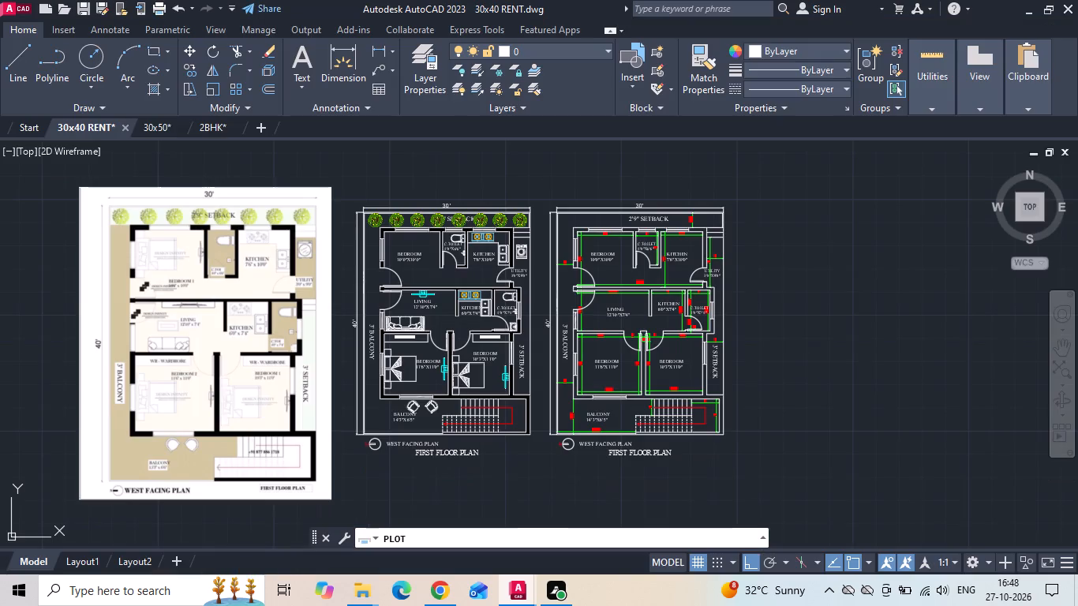
{"action": "key", "text": "Escape"}
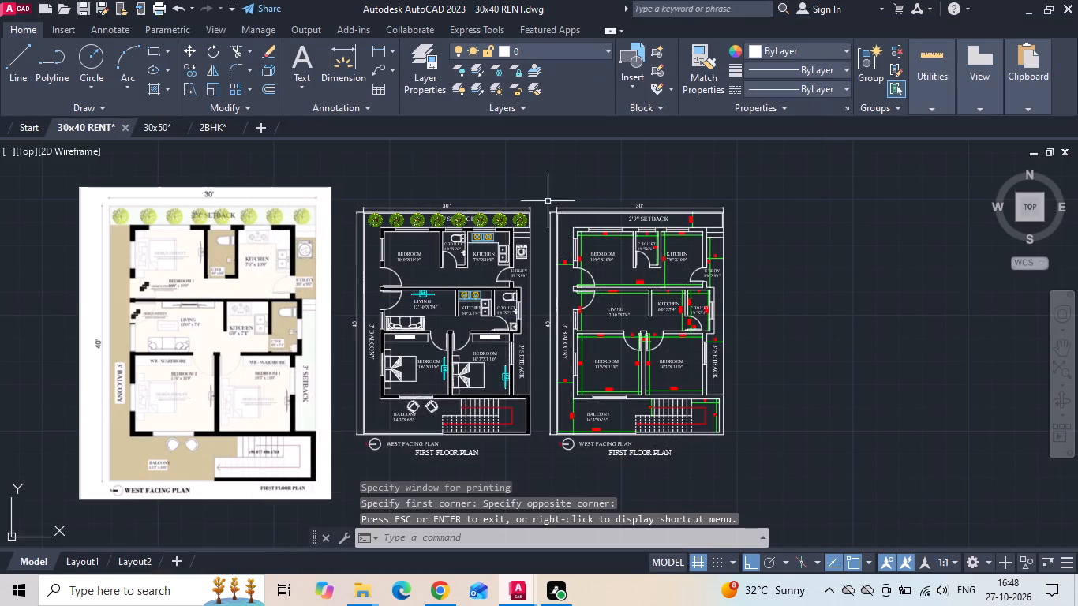
Hatch the dimensioned plan's upper bedroom, toilet and kitchen walls with the ANSI32 pattern in colour 99,100,102.
{"action": "type", "text": "h"}
{"action": "key", "text": "space"}
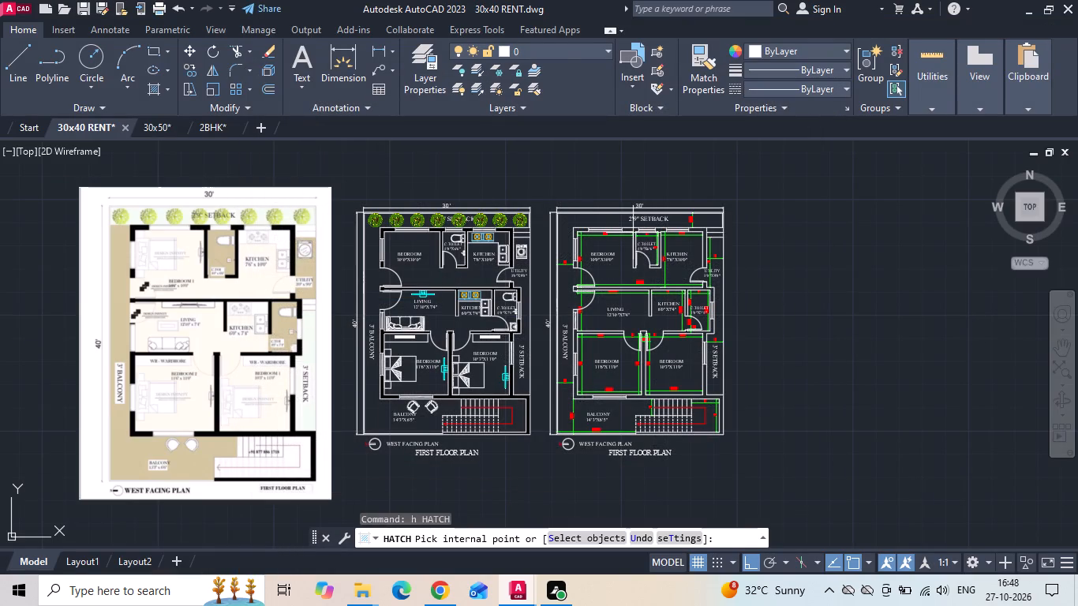
{"action": "left_click", "coordinate": [331, 73]}
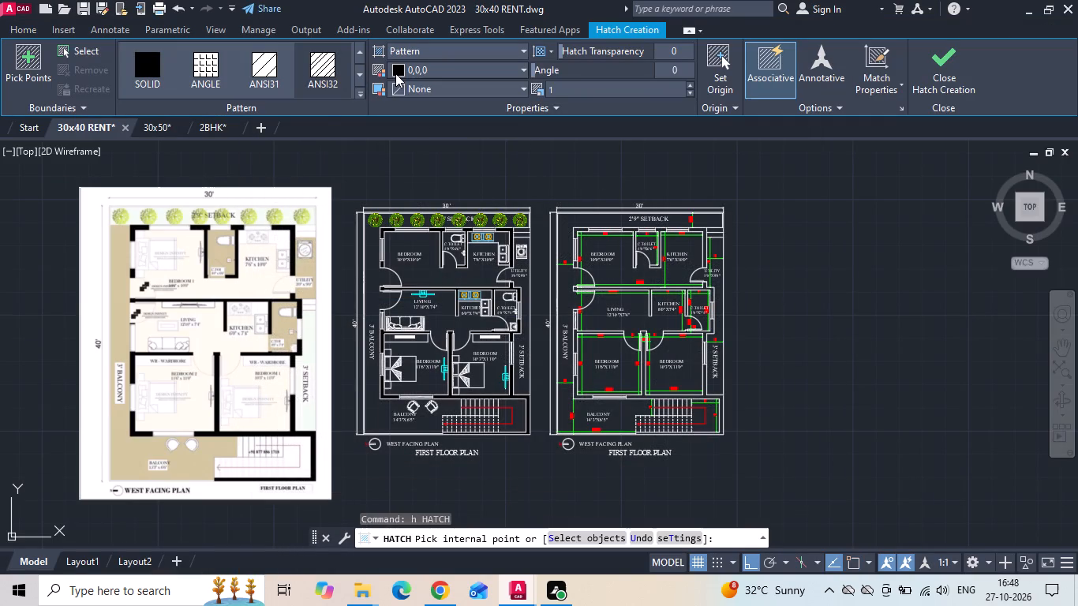
{"action": "left_click", "coordinate": [395, 73]}
{"action": "left_click", "coordinate": [394, 155]}
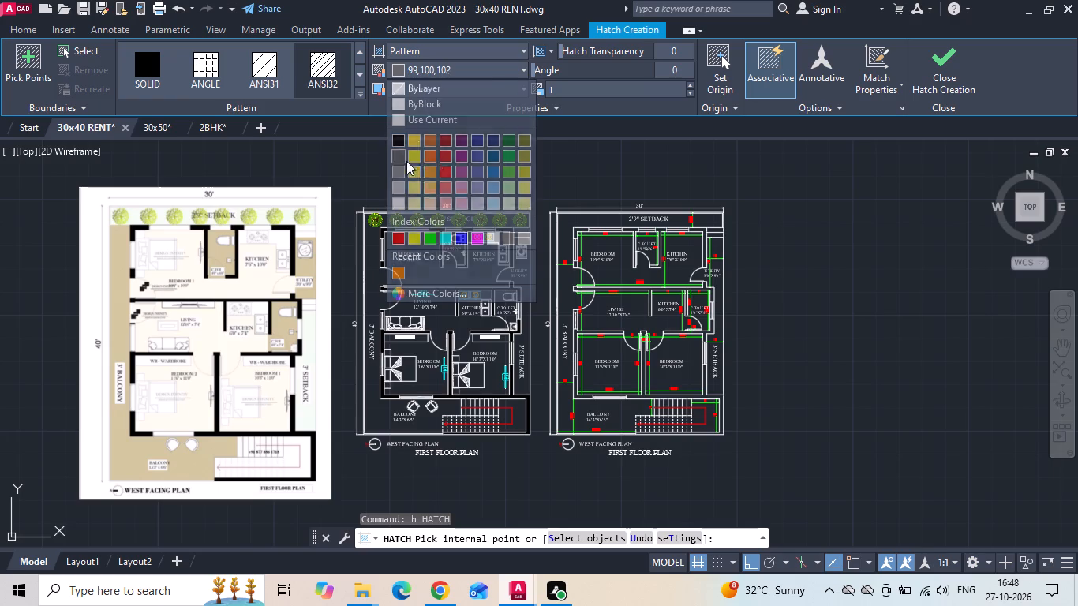
{"action": "scroll", "coordinate": [597, 270], "scroll_direction": "up", "scroll_amount": 2}
{"action": "scroll", "coordinate": [589, 188], "scroll_direction": "up", "scroll_amount": 4}
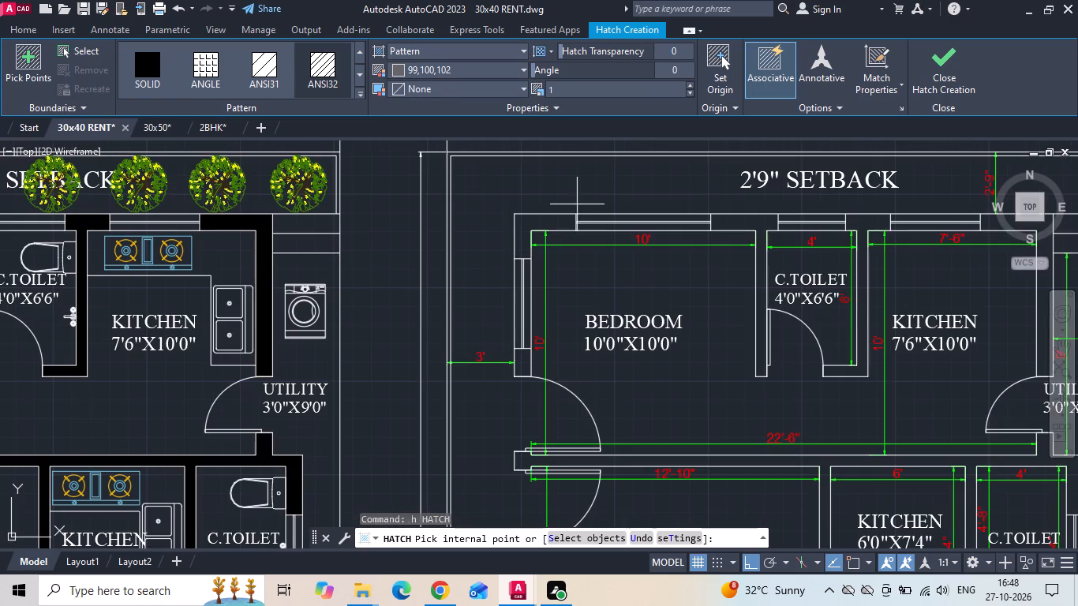
{"action": "left_click", "coordinate": [546, 221]}
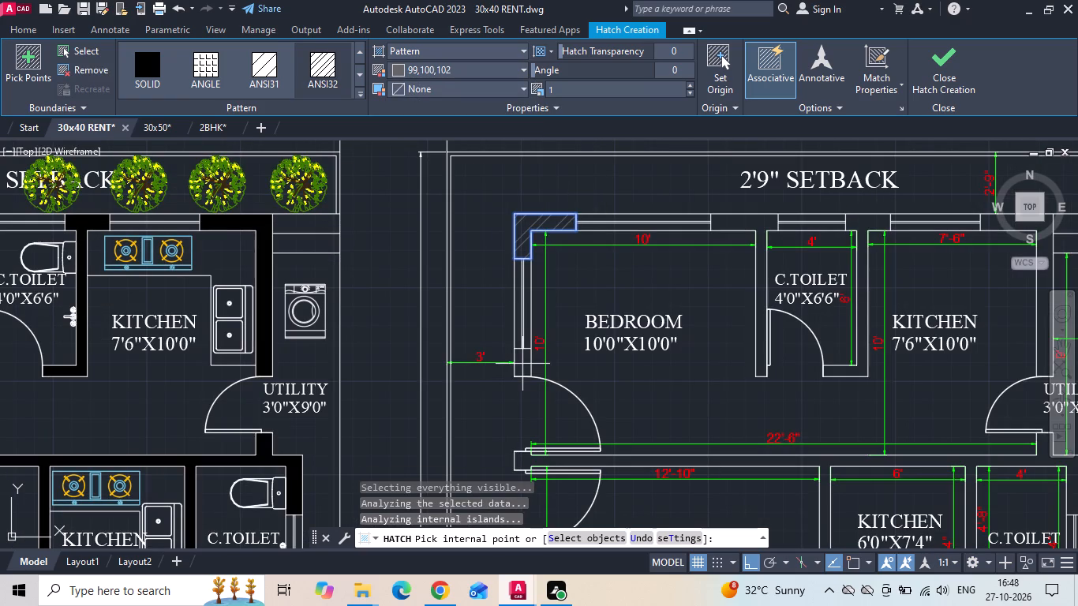
{"action": "left_click", "coordinate": [522, 364]}
{"action": "middle_click_drag", "start_coordinate": [631, 355], "coordinate": [472, 339]}
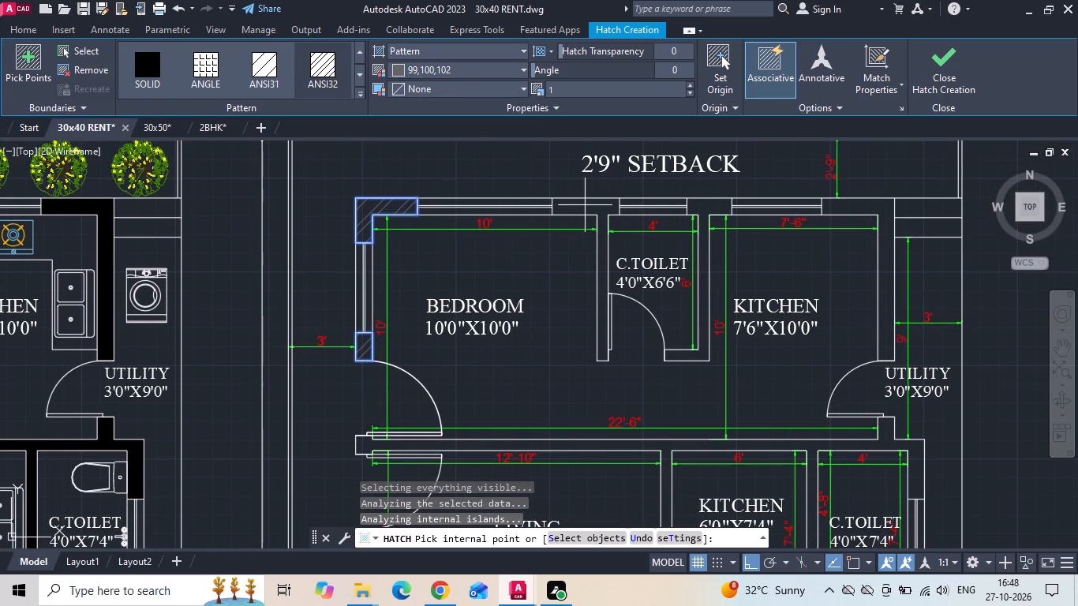
{"action": "left_click", "coordinate": [589, 205]}
{"action": "left_click", "coordinate": [709, 207]}
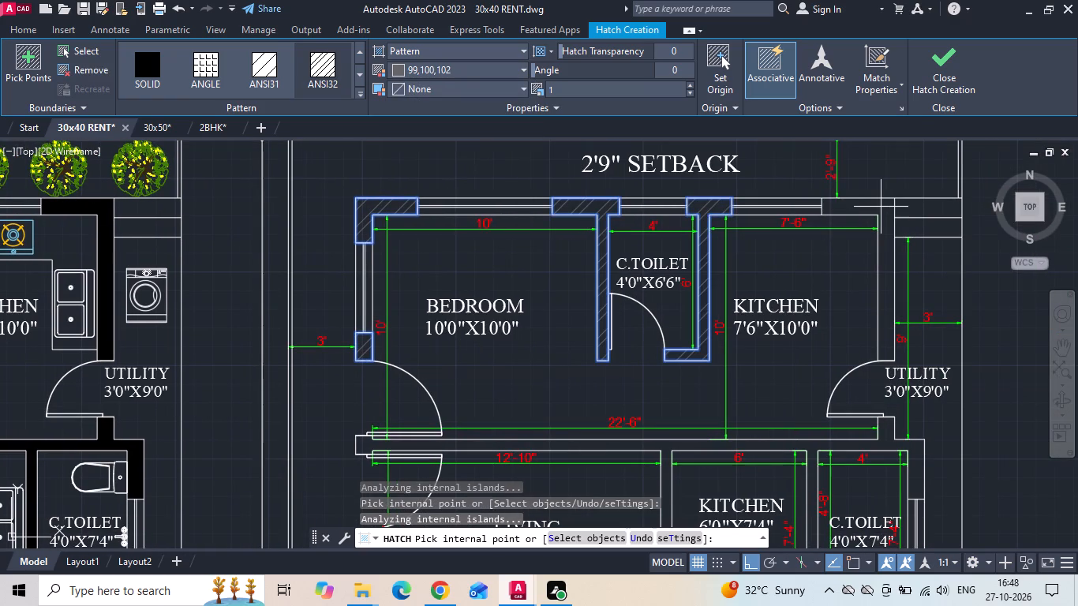
{"action": "left_click", "coordinate": [881, 207]}
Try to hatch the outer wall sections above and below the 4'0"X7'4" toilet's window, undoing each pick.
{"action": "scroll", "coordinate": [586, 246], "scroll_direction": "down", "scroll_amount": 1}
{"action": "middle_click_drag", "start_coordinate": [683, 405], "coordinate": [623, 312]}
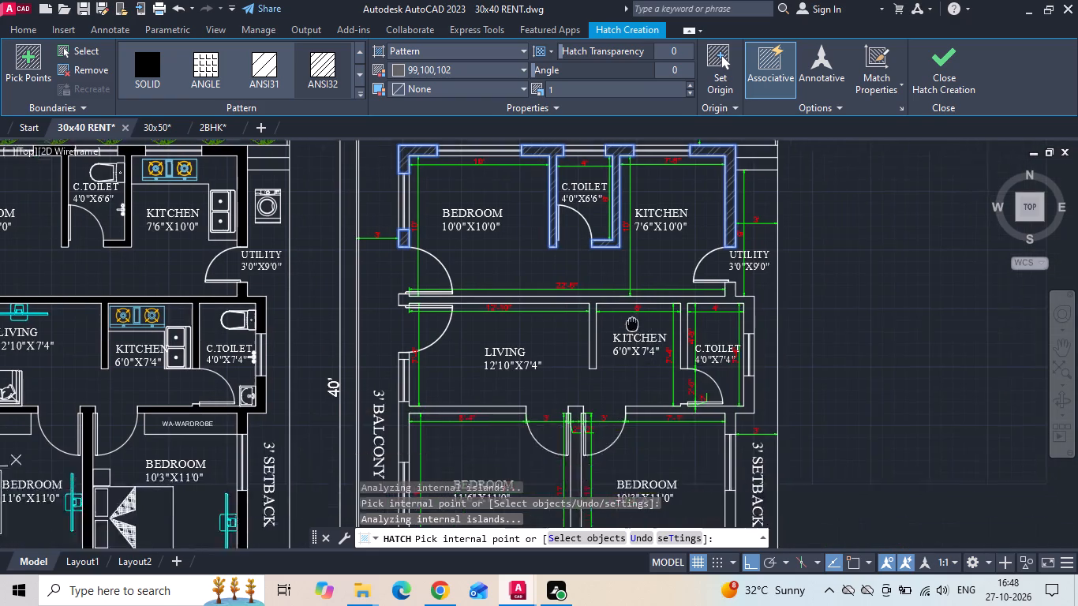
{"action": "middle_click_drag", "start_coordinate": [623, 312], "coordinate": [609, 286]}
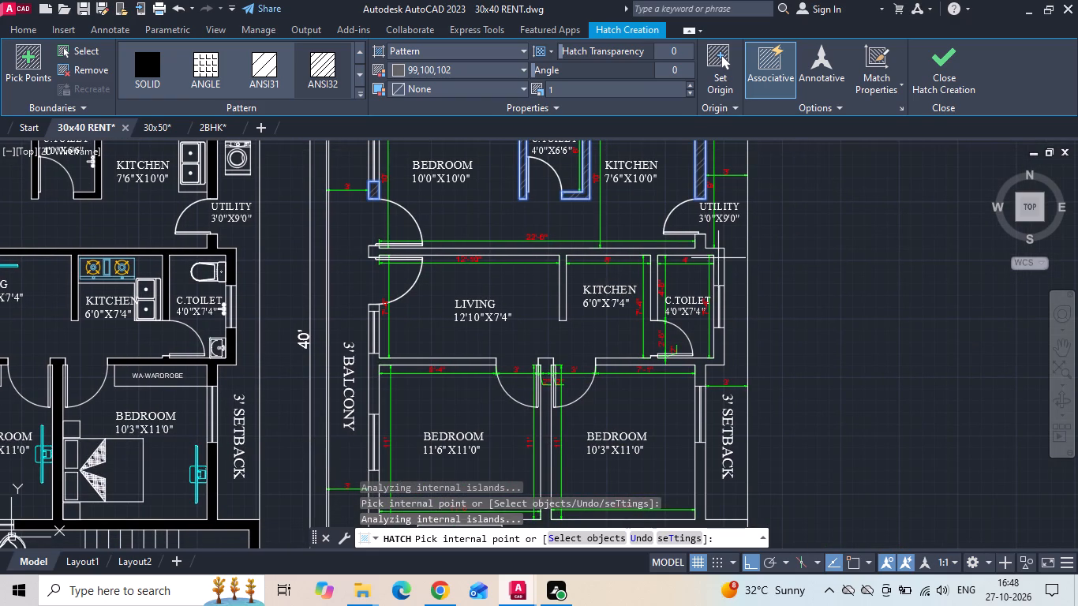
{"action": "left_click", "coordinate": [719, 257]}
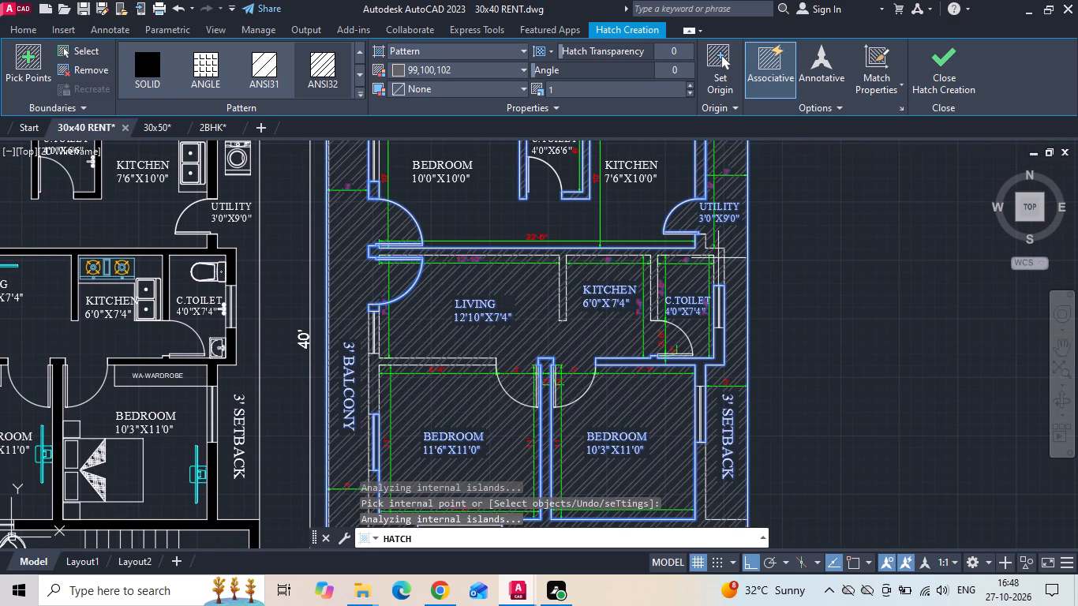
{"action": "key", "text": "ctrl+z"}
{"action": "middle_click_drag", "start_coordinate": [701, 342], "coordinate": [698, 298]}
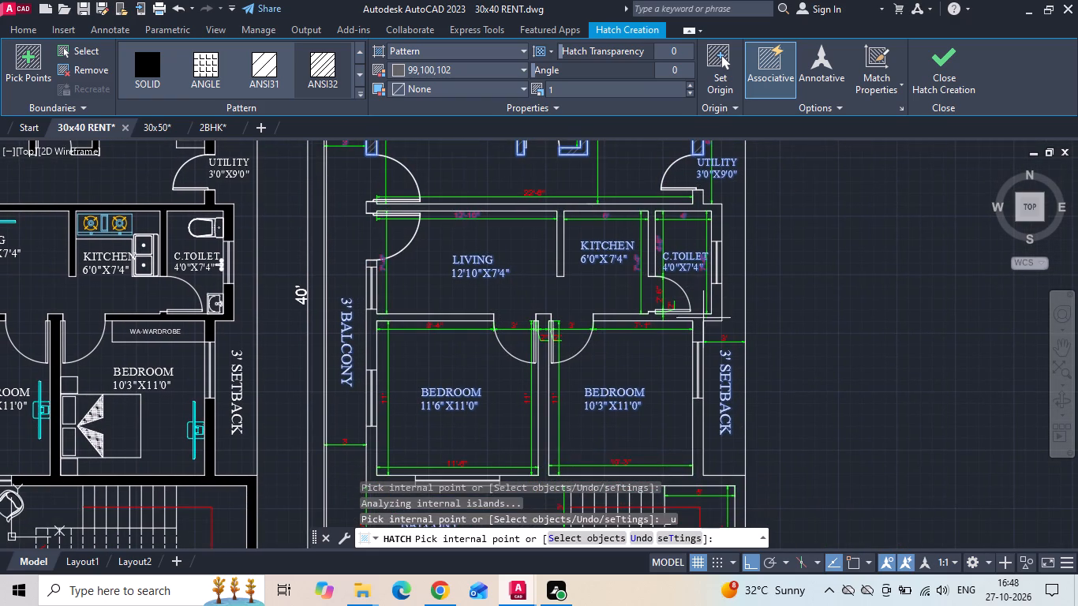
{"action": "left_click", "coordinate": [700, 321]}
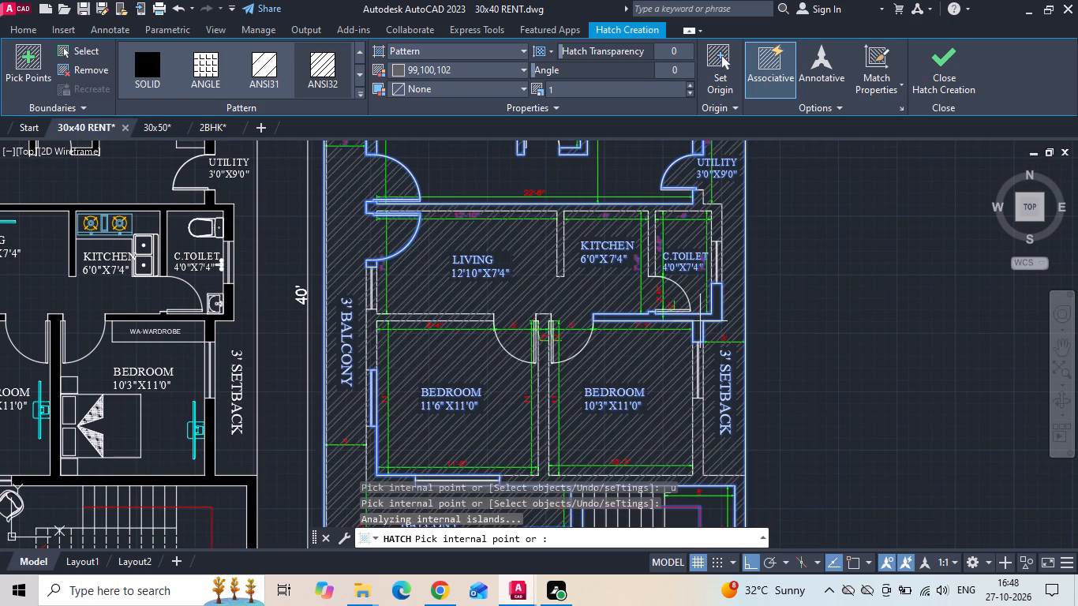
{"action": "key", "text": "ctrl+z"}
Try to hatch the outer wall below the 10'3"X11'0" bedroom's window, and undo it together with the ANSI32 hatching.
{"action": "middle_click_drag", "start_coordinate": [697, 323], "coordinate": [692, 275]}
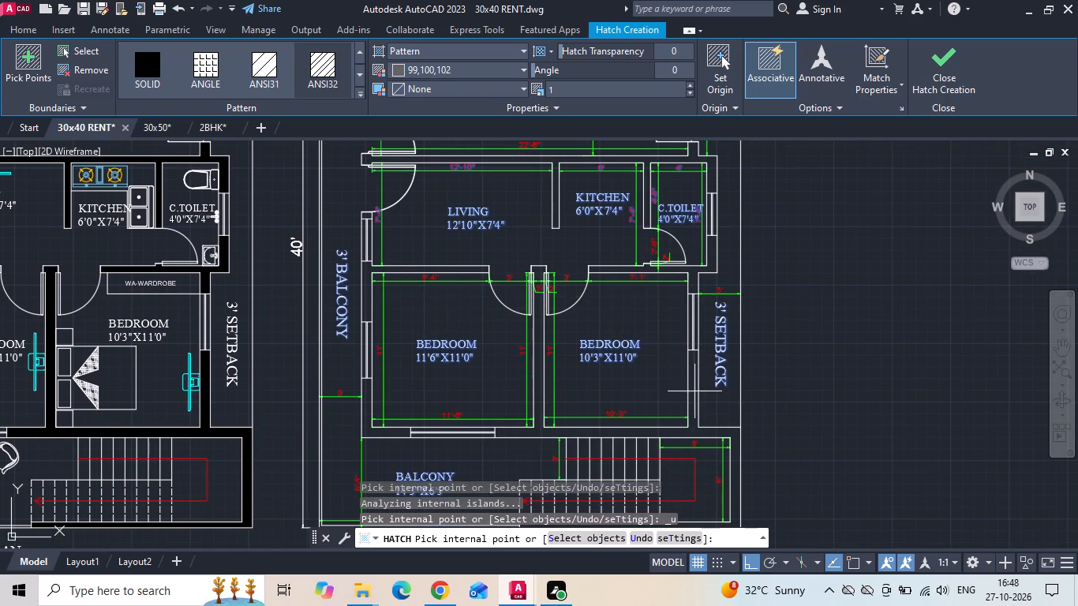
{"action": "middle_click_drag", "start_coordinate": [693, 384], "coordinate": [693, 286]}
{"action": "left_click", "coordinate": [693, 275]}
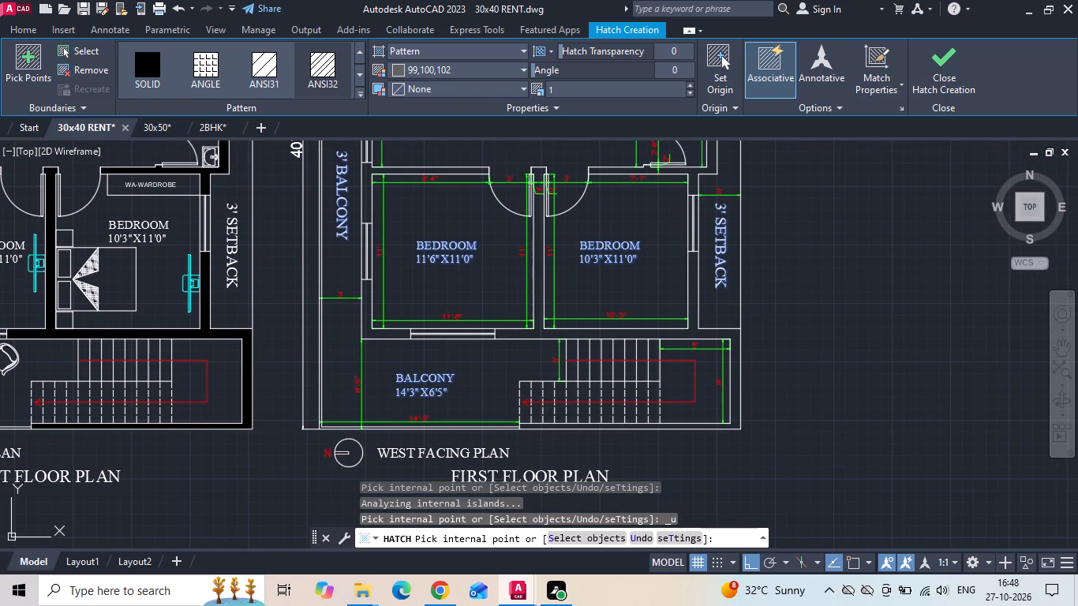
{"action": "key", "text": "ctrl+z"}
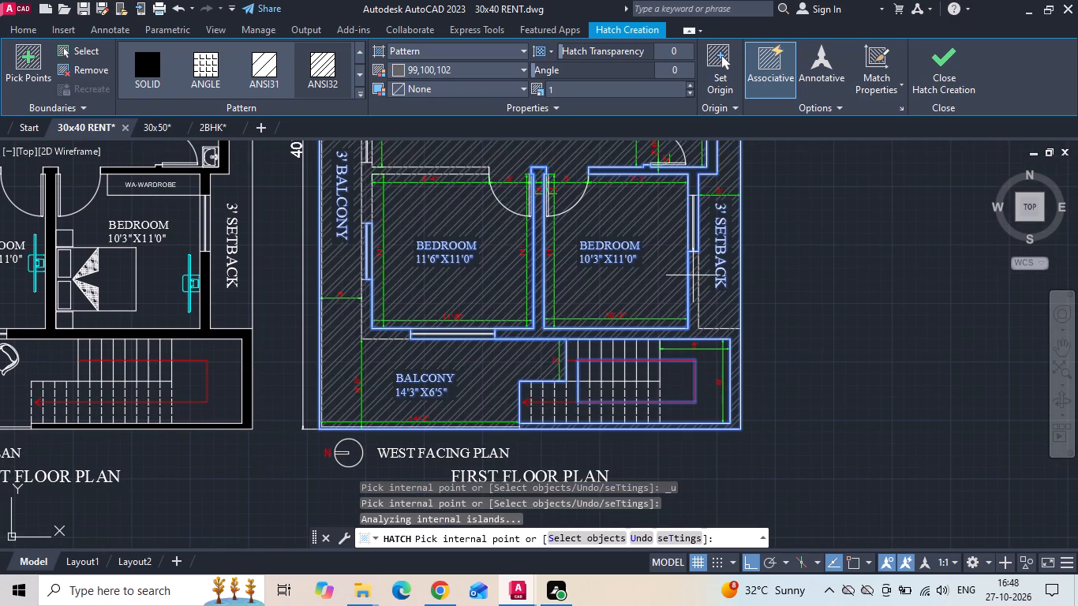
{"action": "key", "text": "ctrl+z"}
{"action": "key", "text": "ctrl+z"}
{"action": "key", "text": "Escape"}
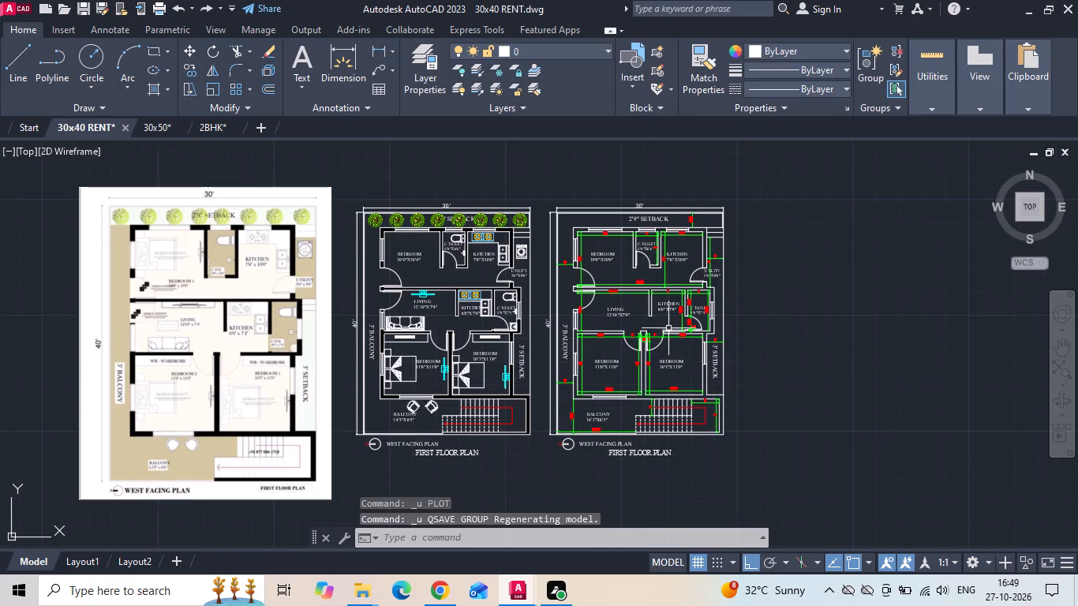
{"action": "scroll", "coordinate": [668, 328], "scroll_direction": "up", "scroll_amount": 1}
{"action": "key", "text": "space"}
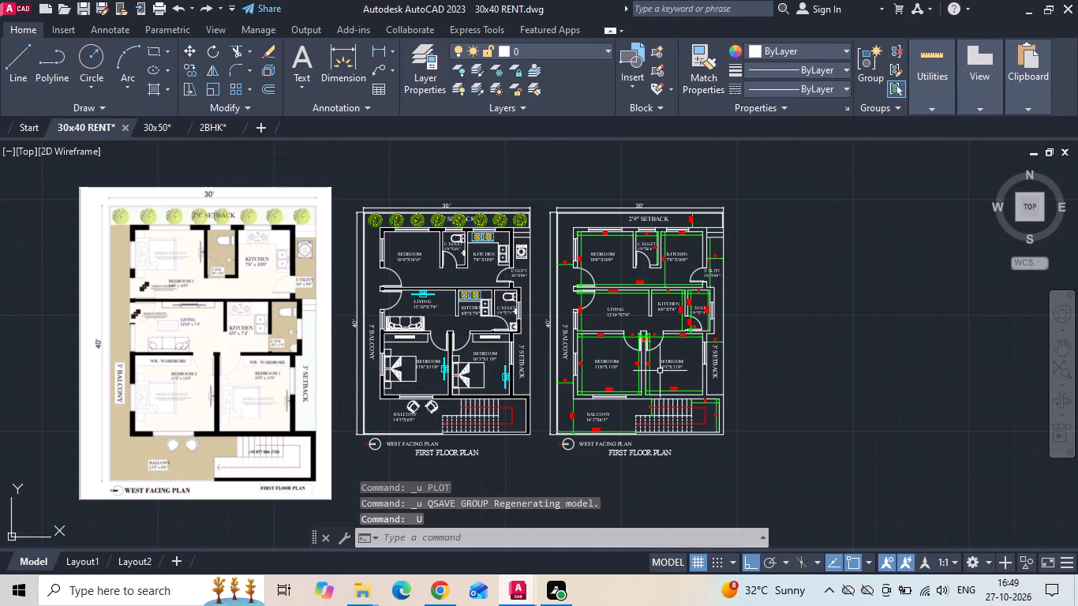
Save the drawing.
{"action": "key", "text": "ctrl+s"}
Hatch the dimensioned plan's staircase and lower bedroom walls, including the outer wall beside the 11'6"X11'0" bedroom, solid in colour 0,0,0.
{"action": "type", "text": "h"}
{"action": "key", "text": "space"}
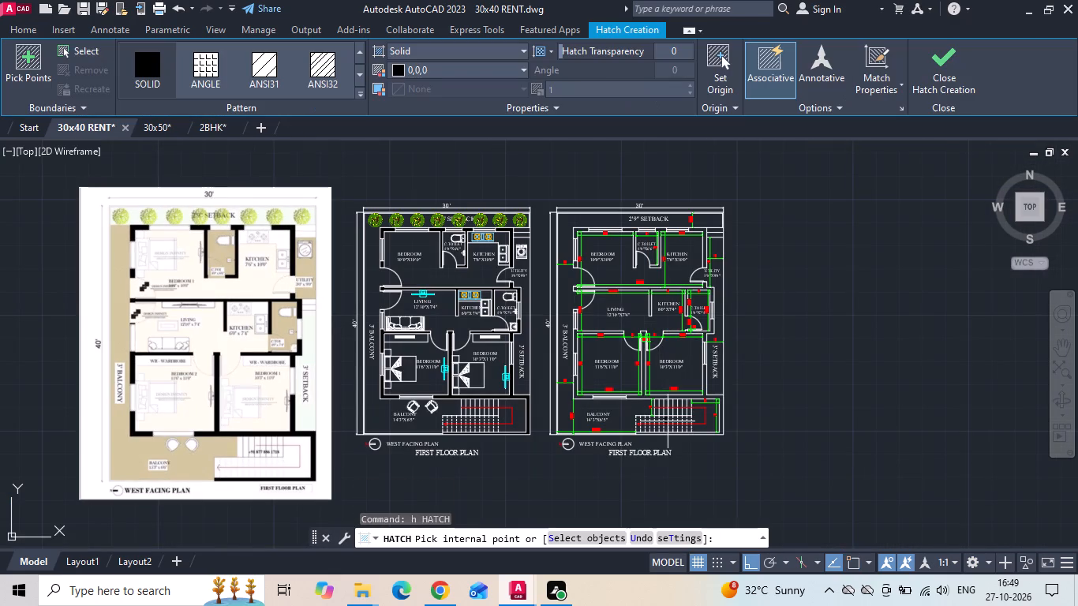
{"action": "scroll", "coordinate": [684, 421], "scroll_direction": "up", "scroll_amount": 2}
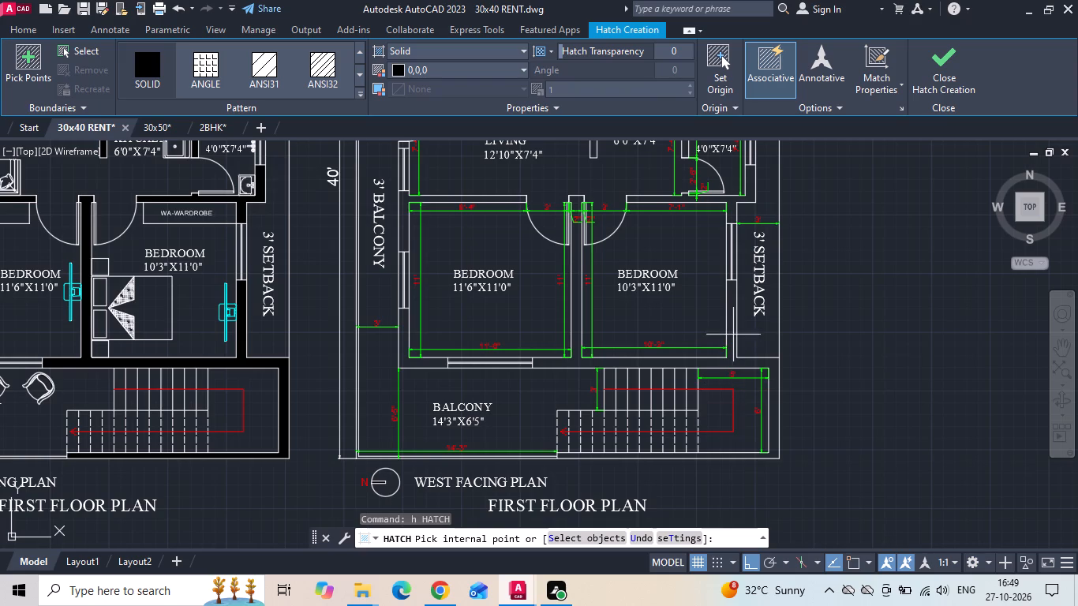
{"action": "left_click", "coordinate": [730, 316]}
{"action": "middle_click_drag", "start_coordinate": [731, 316], "coordinate": [732, 324]}
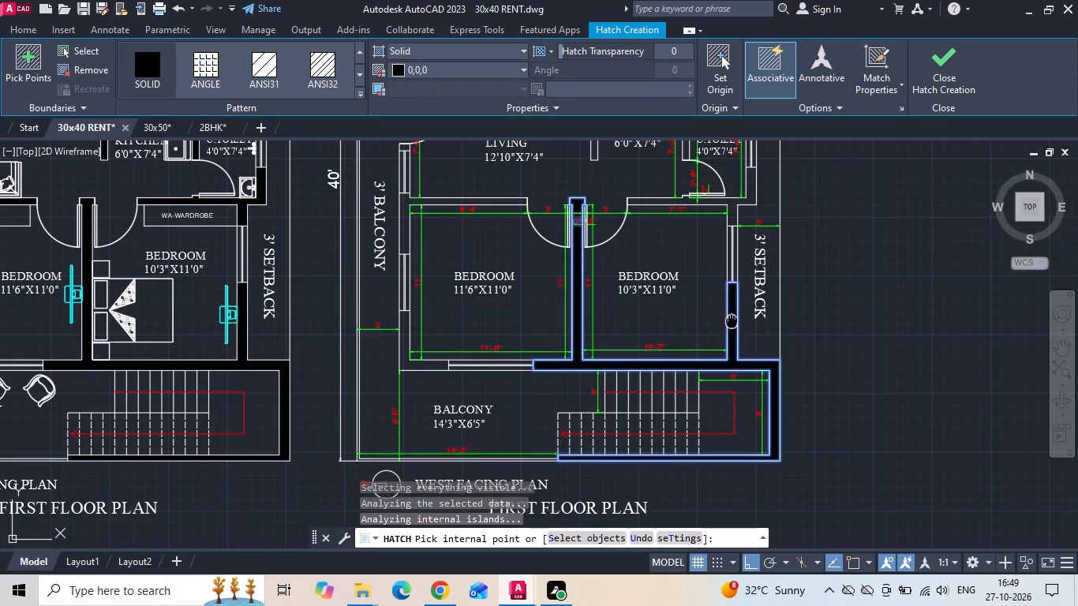
{"action": "middle_click_drag", "start_coordinate": [732, 324], "coordinate": [730, 371]}
{"action": "left_click", "coordinate": [403, 395]}
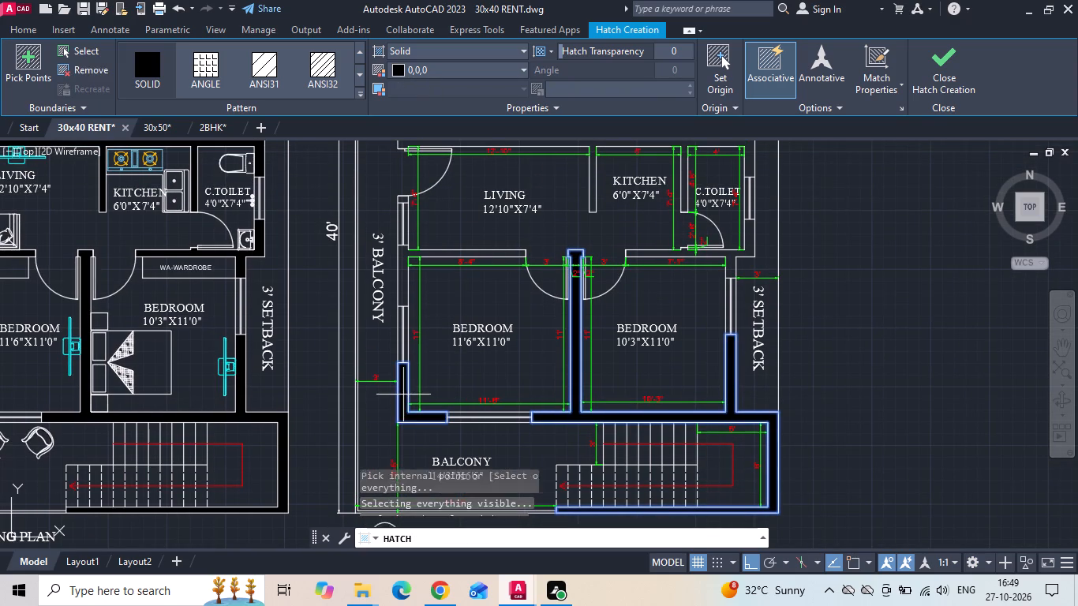
{"action": "left_click", "coordinate": [403, 269]}
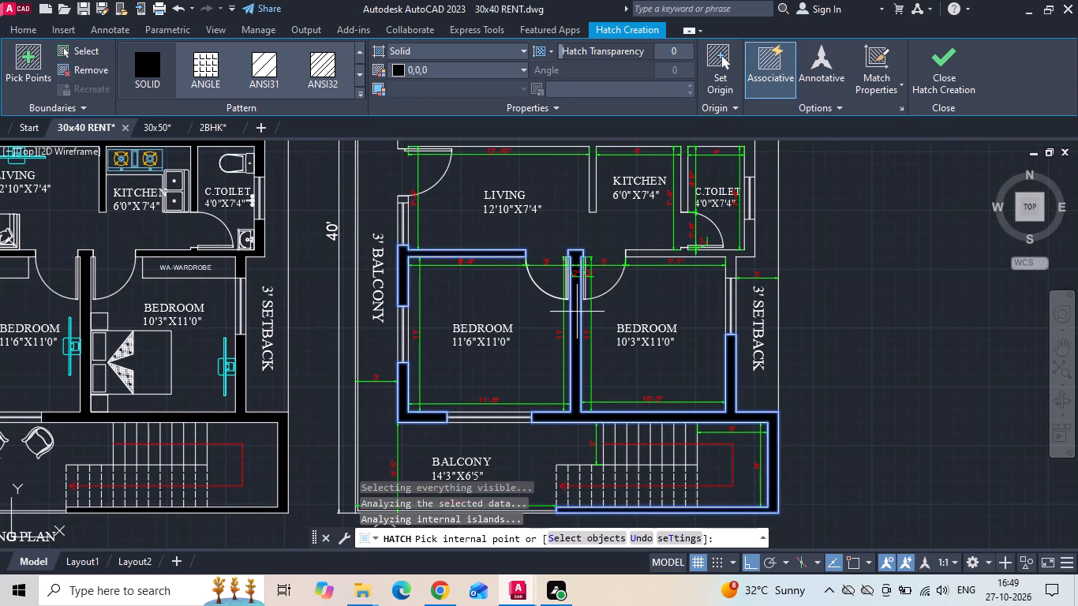
Add the walls around the 6'0"X7'4" kitchen and 4'0"X7'4" toilet, including the long wall above the living room, to the solid hatch.
{"action": "middle_click_drag", "start_coordinate": [662, 320], "coordinate": [659, 402]}
{"action": "left_click", "coordinate": [726, 333]}
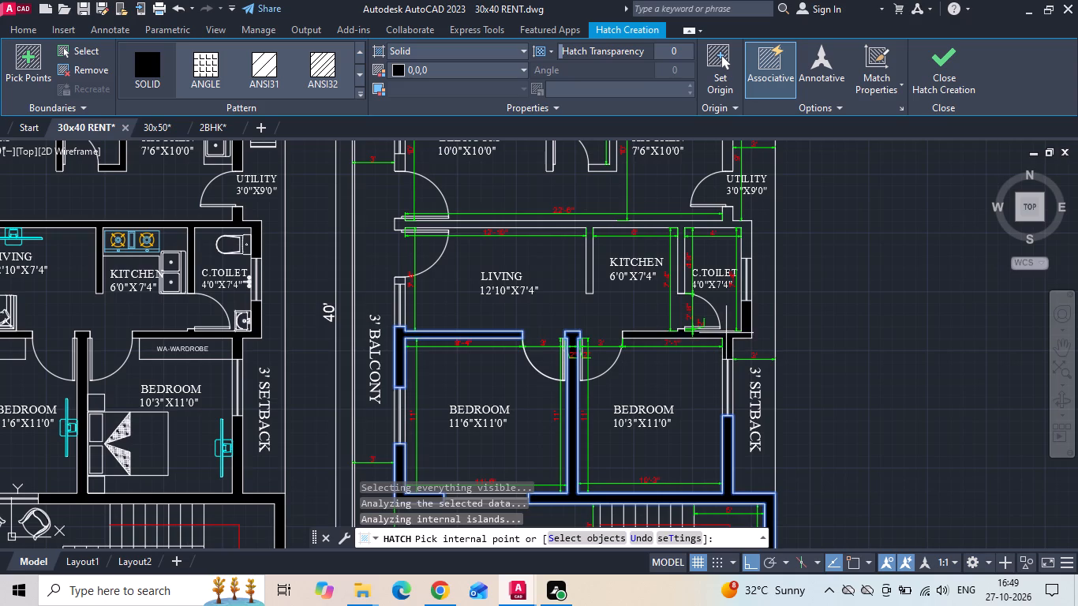
{"action": "middle_click_drag", "start_coordinate": [713, 297], "coordinate": [709, 358]}
{"action": "left_click", "coordinate": [743, 290]}
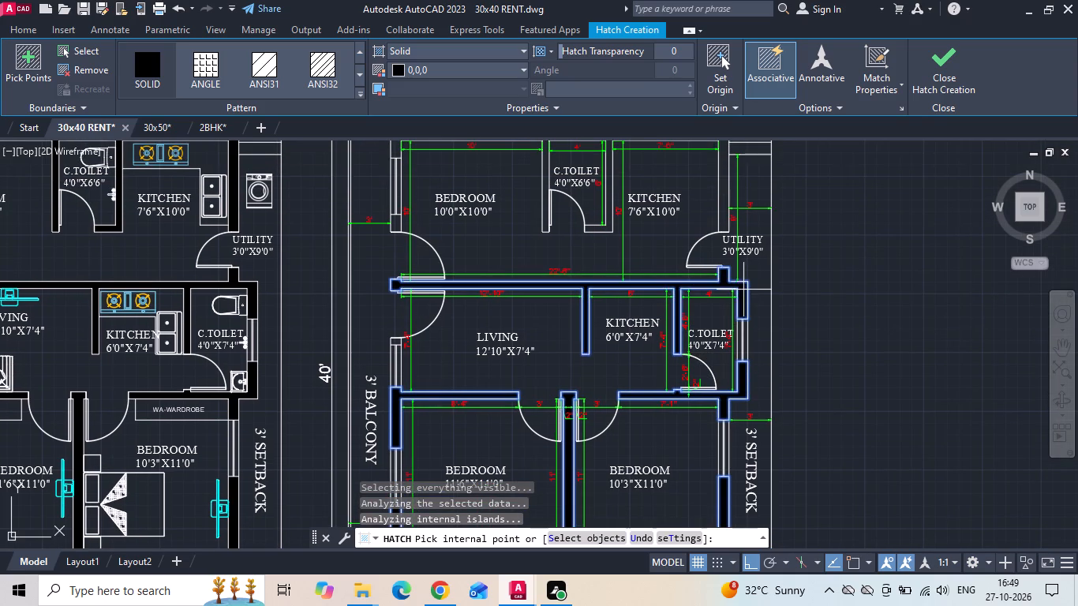
Add the upper bedroom, 4'0"X6'6" toilet and 7'6"X10'0" kitchen walls, including the short piece below the bedroom's side window, to the solid hatch.
{"action": "middle_click_drag", "start_coordinate": [683, 291], "coordinate": [682, 367]}
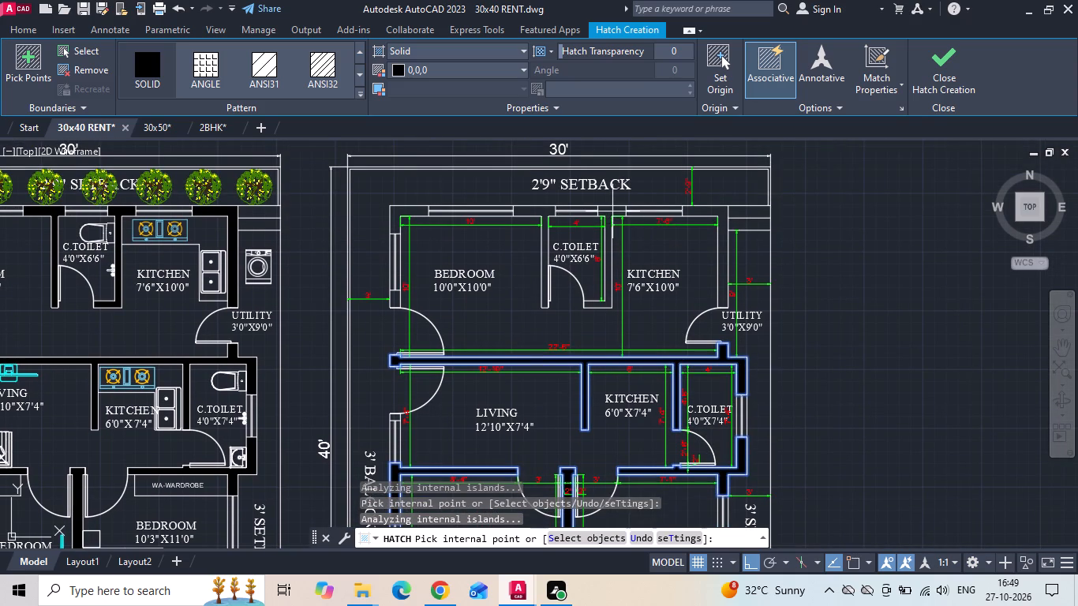
{"action": "left_click", "coordinate": [610, 211]}
{"action": "left_click", "coordinate": [723, 210]}
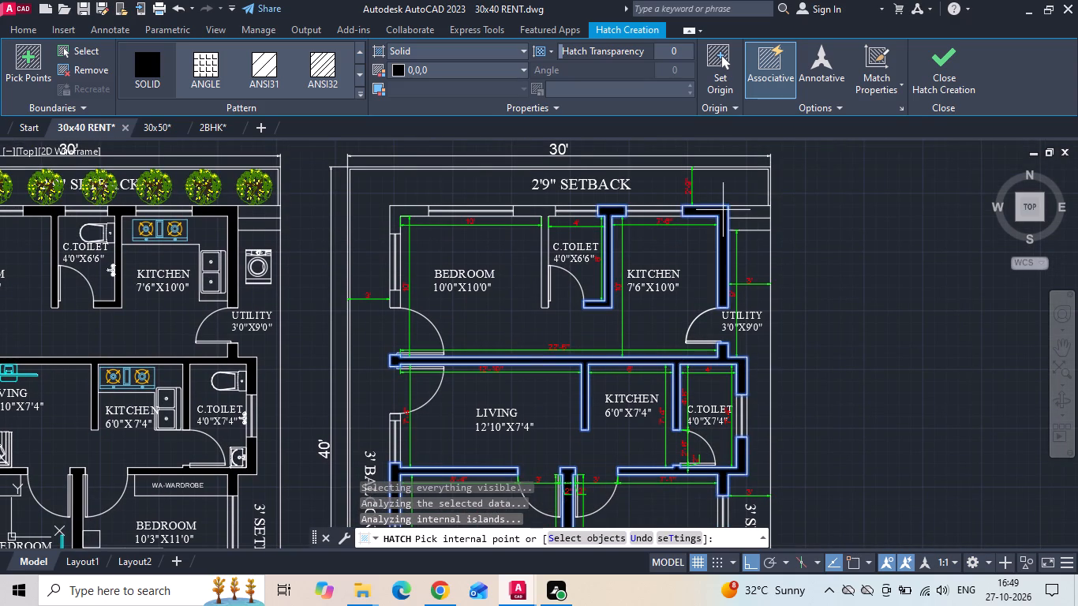
{"action": "left_click", "coordinate": [541, 212]}
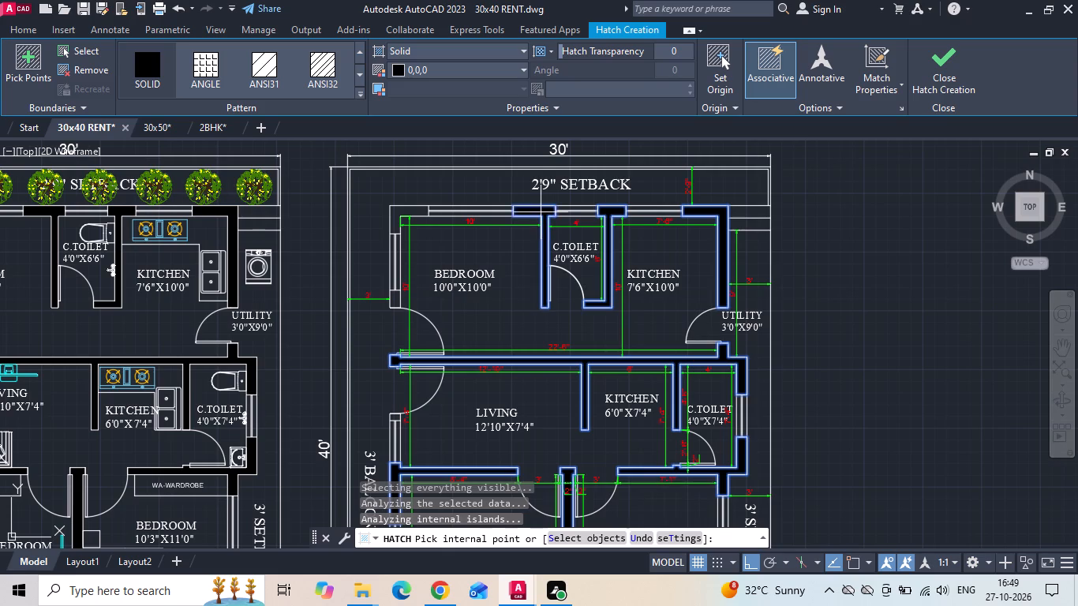
{"action": "left_click", "coordinate": [396, 214]}
{"action": "scroll", "coordinate": [389, 316], "scroll_direction": "up", "scroll_amount": 2}
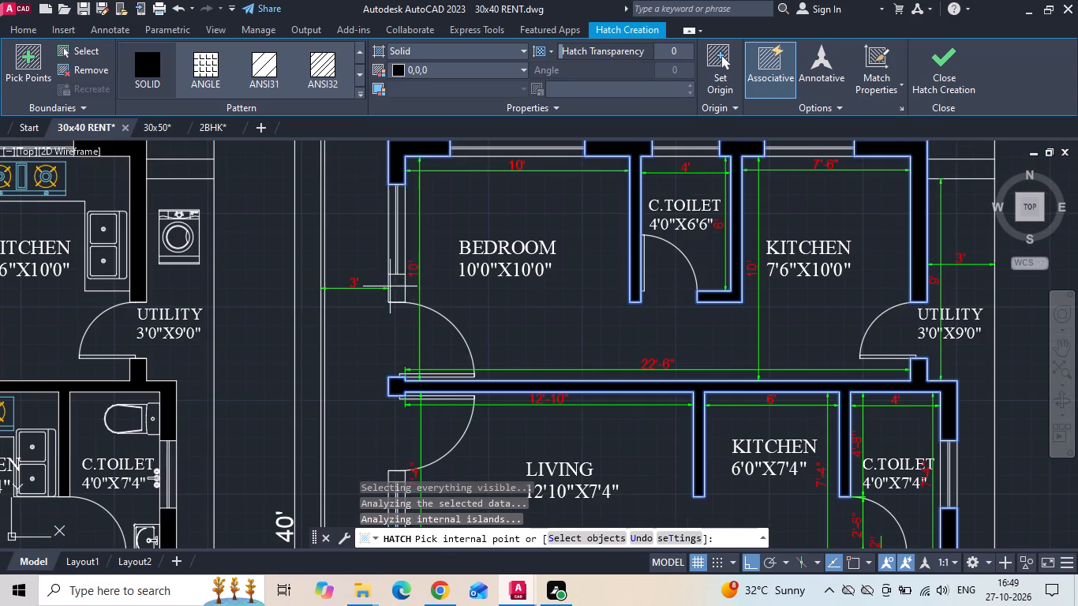
{"action": "left_click", "coordinate": [396, 276]}
Add the short wall piece between the living room's door and window, check the remaining walls, and finish the solid hatch.
{"action": "scroll", "coordinate": [504, 240], "scroll_direction": "down", "scroll_amount": 2}
{"action": "scroll", "coordinate": [473, 339], "scroll_direction": "up", "scroll_amount": 4}
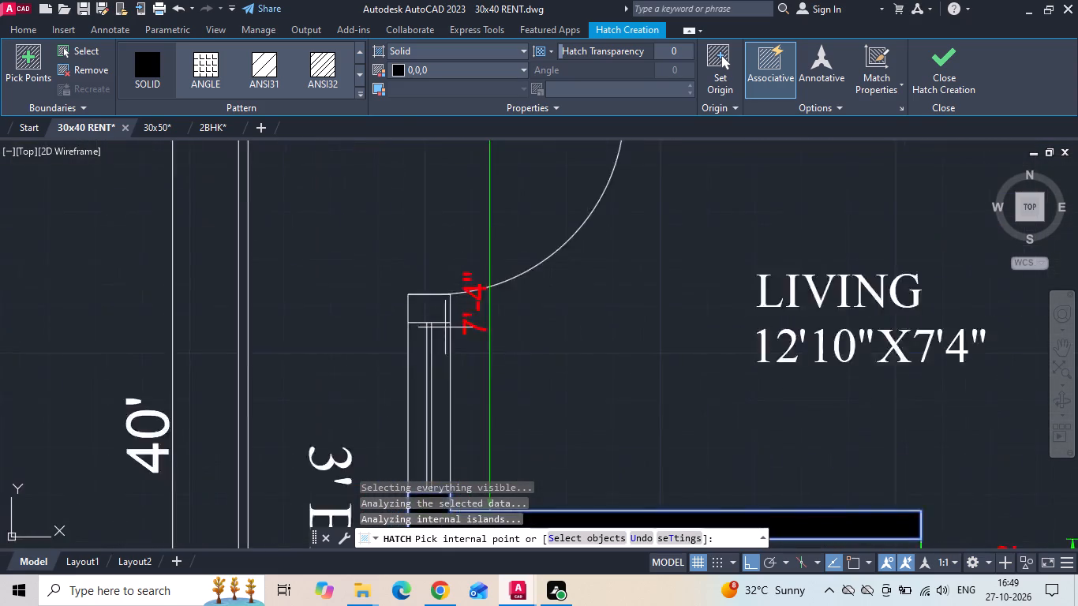
{"action": "scroll", "coordinate": [441, 327], "scroll_direction": "up", "scroll_amount": 1}
{"action": "left_click", "coordinate": [425, 298]}
{"action": "scroll", "coordinate": [646, 266], "scroll_direction": "down", "scroll_amount": 3}
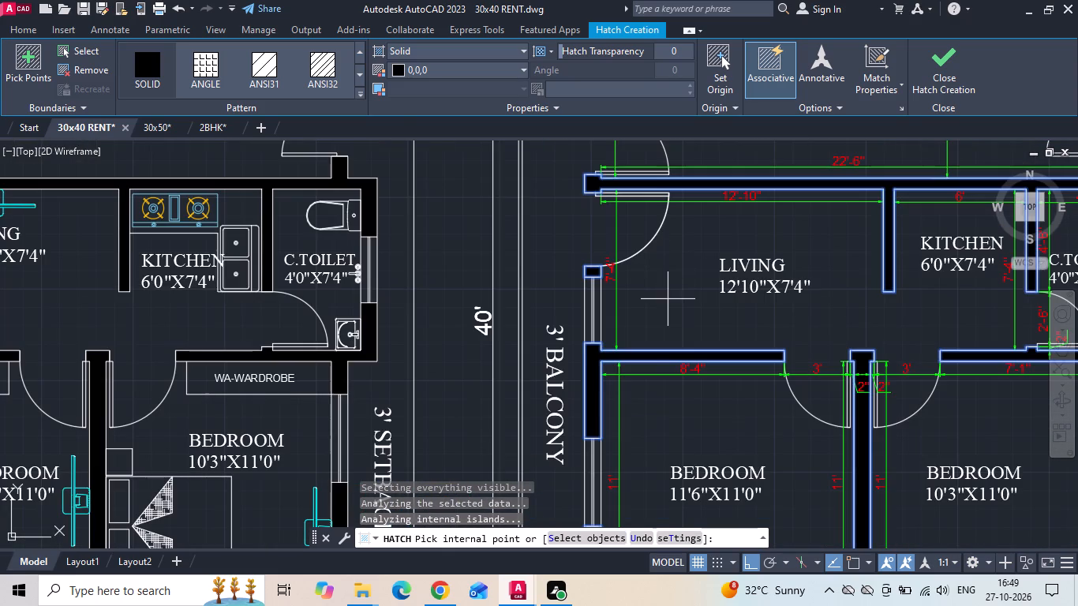
{"action": "scroll", "coordinate": [599, 223], "scroll_direction": "down", "scroll_amount": 1}
{"action": "scroll", "coordinate": [672, 417], "scroll_direction": "up", "scroll_amount": 1}
{"action": "middle_click_drag", "start_coordinate": [649, 371], "coordinate": [586, 295]}
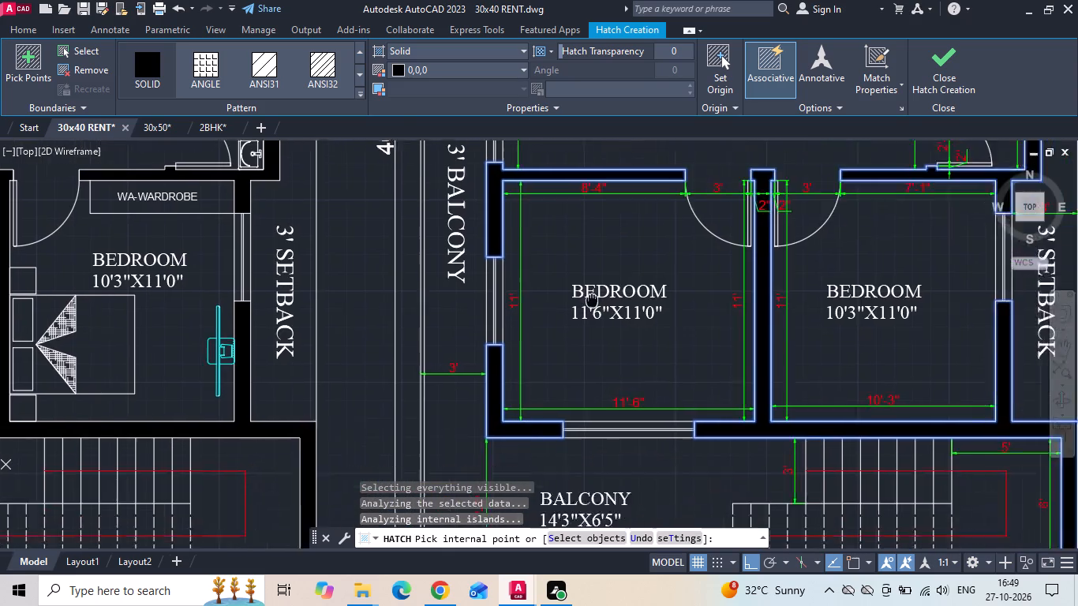
{"action": "middle_click_drag", "start_coordinate": [586, 295], "coordinate": [518, 286]}
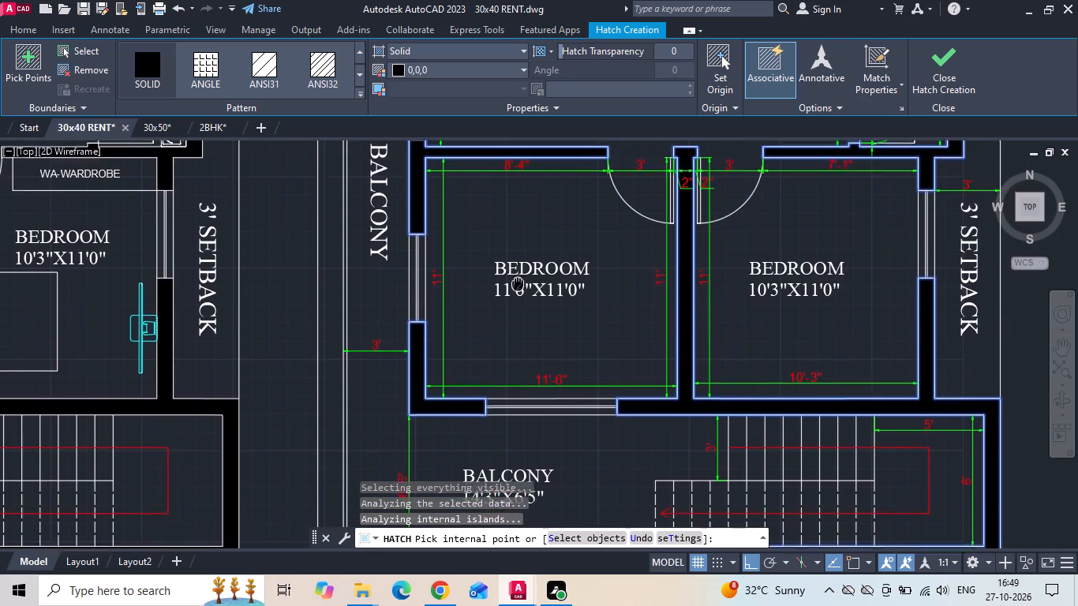
{"action": "middle_click_drag", "start_coordinate": [518, 286], "coordinate": [537, 388]}
{"action": "middle_click_drag", "start_coordinate": [572, 249], "coordinate": [572, 363]}
{"action": "middle_click_drag", "start_coordinate": [567, 303], "coordinate": [554, 432]}
{"action": "scroll", "coordinate": [548, 420], "scroll_direction": "down", "scroll_amount": 1}
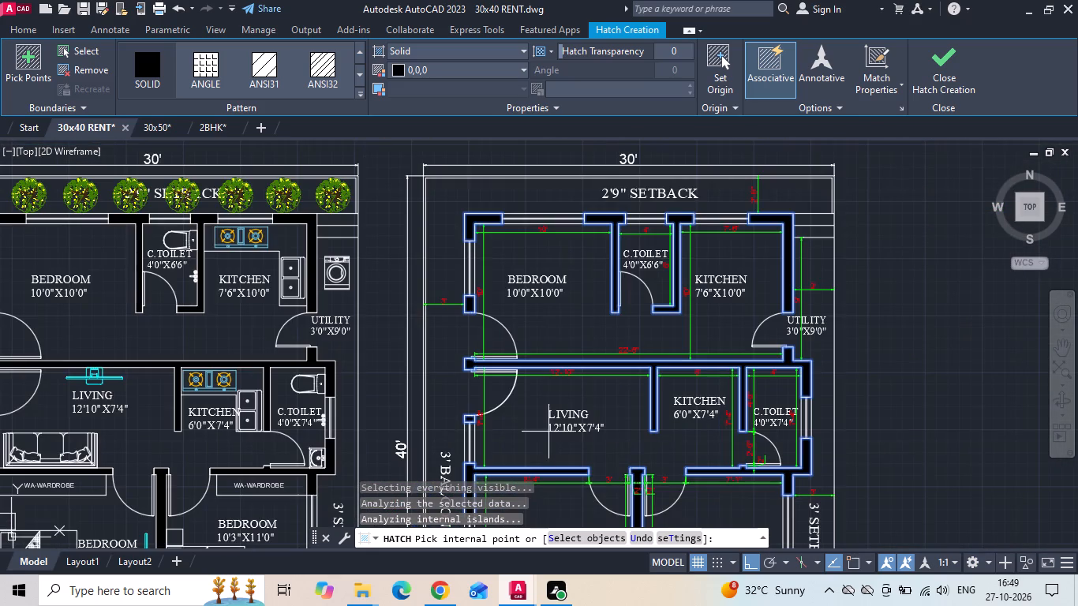
{"action": "key", "text": "space"}
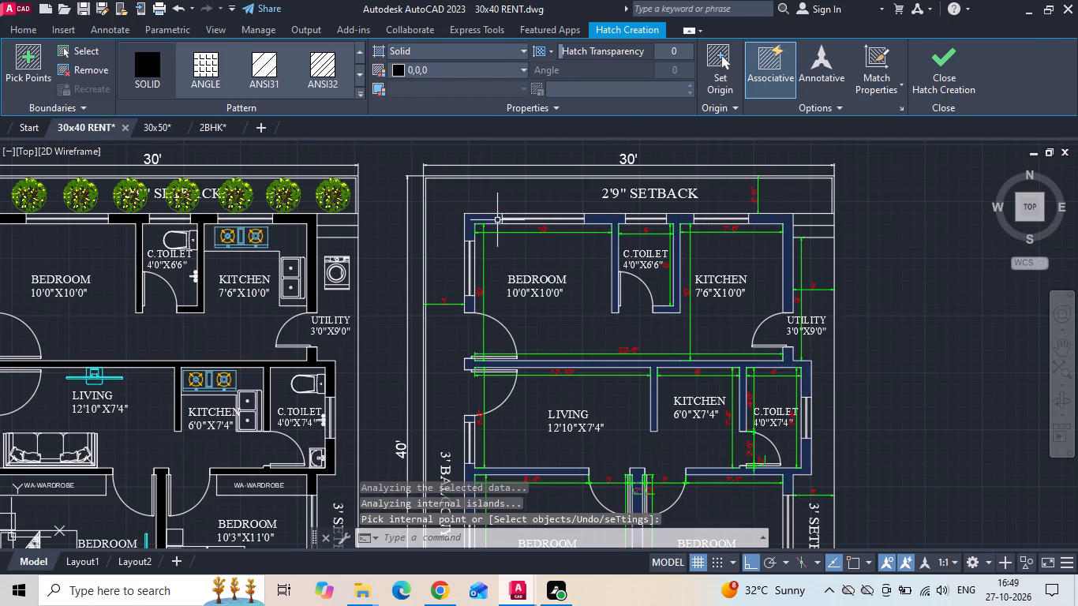
Set up a single-sheet plot with the previous plot settings and a plot window around both the furnished and dimensioned floor plans.
{"action": "scroll", "coordinate": [684, 291], "scroll_direction": "down", "scroll_amount": 1}
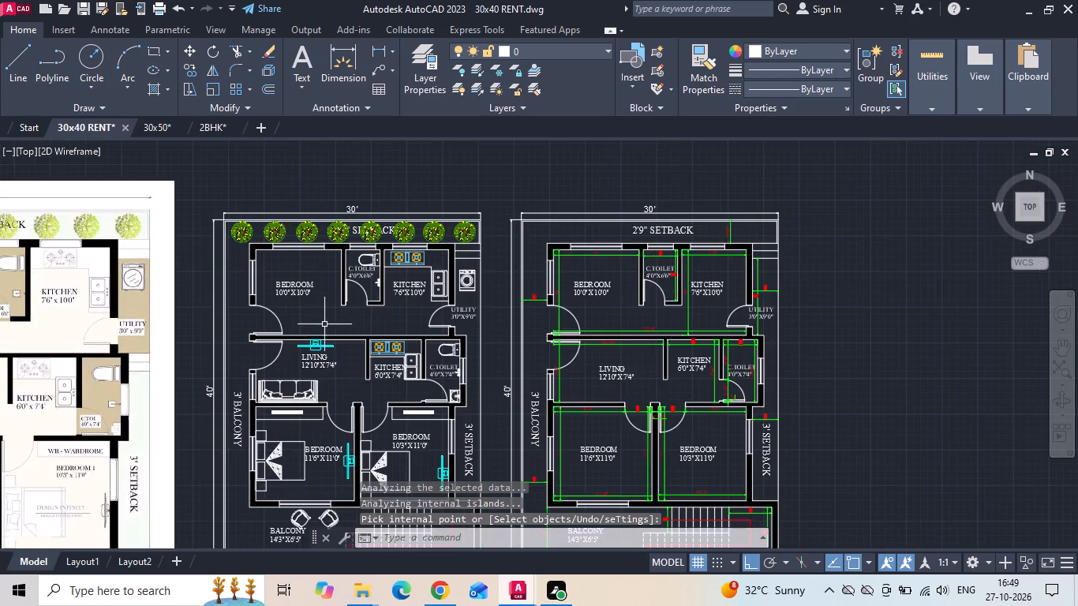
{"action": "scroll", "coordinate": [322, 318], "scroll_direction": "up", "scroll_amount": 2}
{"action": "scroll", "coordinate": [200, 291], "scroll_direction": "up", "scroll_amount": 1}
{"action": "scroll", "coordinate": [358, 254], "scroll_direction": "down", "scroll_amount": 1}
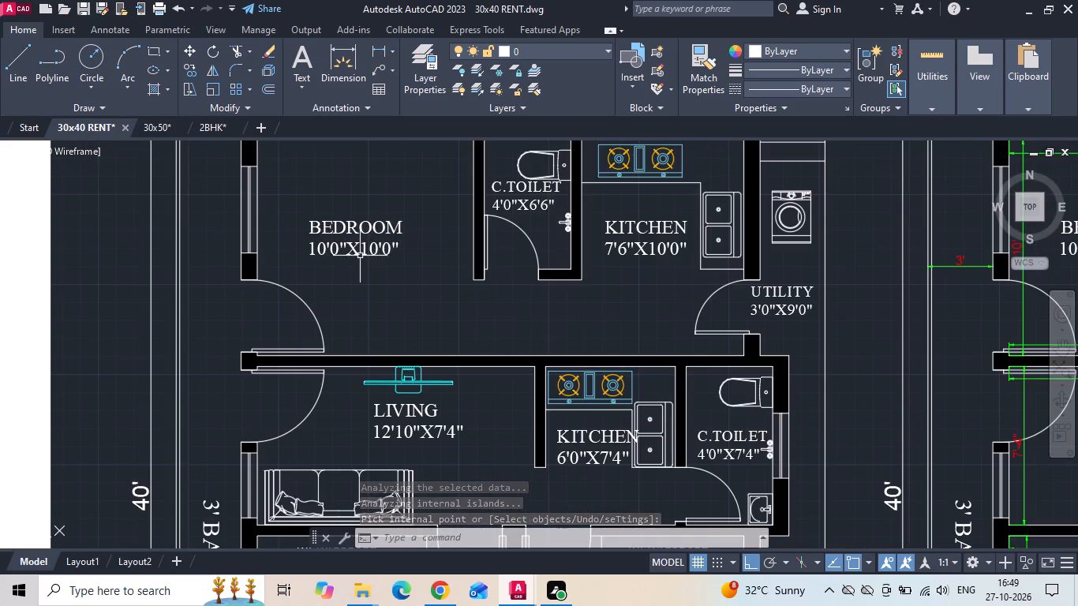
{"action": "scroll", "coordinate": [384, 305], "scroll_direction": "down", "scroll_amount": 1}
{"action": "type", "text": "plot"}
{"action": "key", "text": "space"}
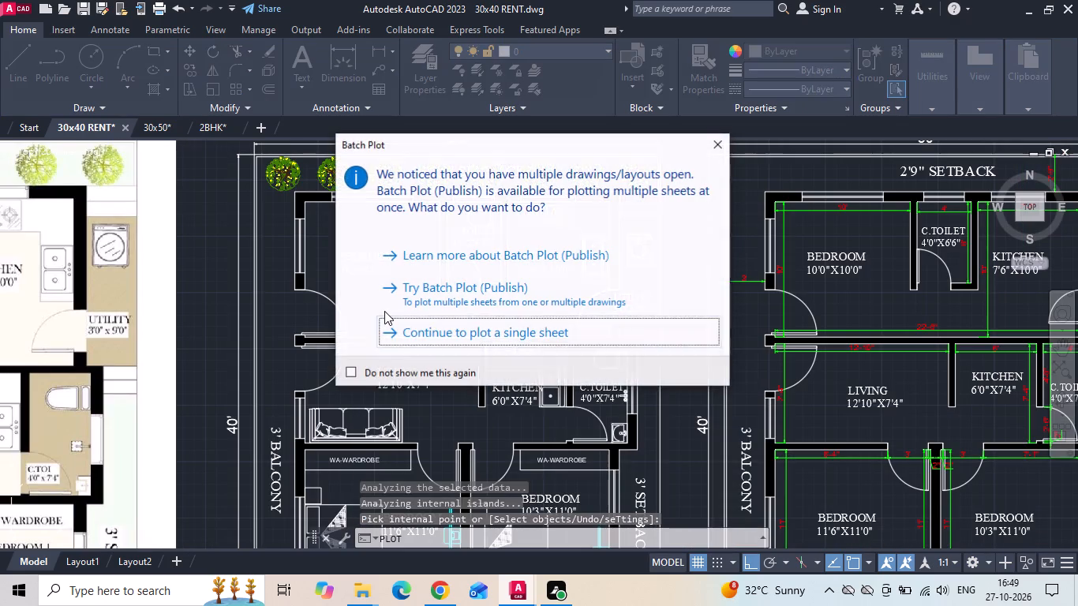
{"action": "left_click", "coordinate": [455, 333]}
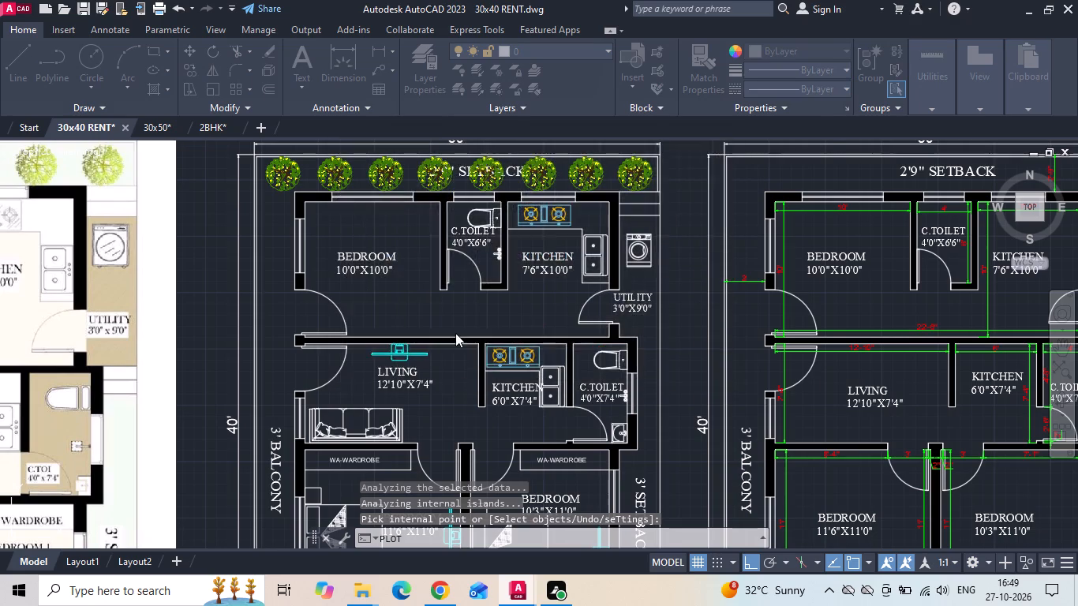
{"action": "left_click", "coordinate": [452, 133]}
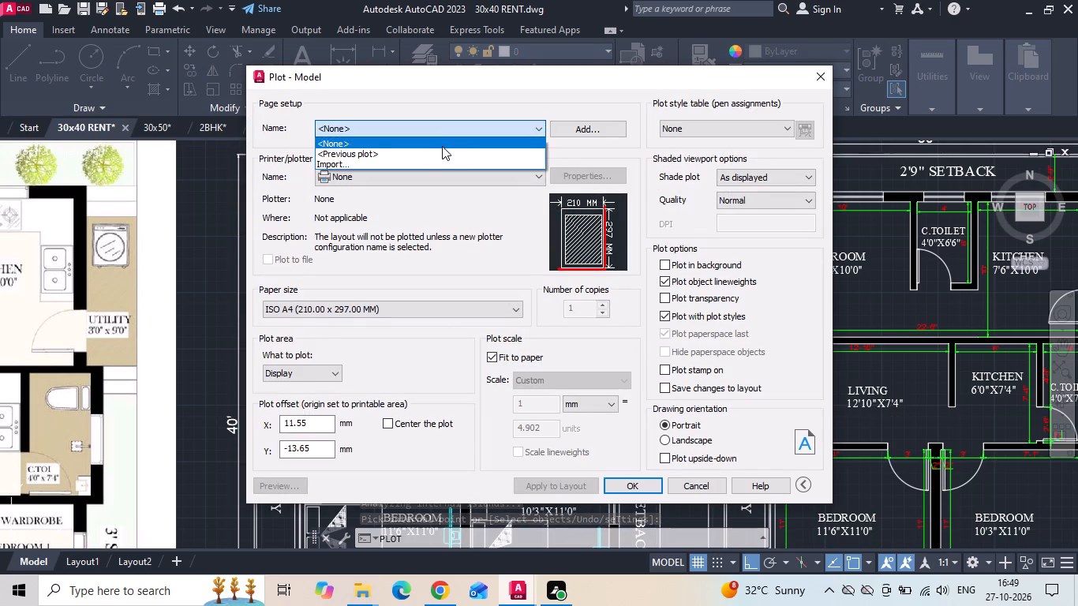
{"action": "left_click", "coordinate": [437, 152]}
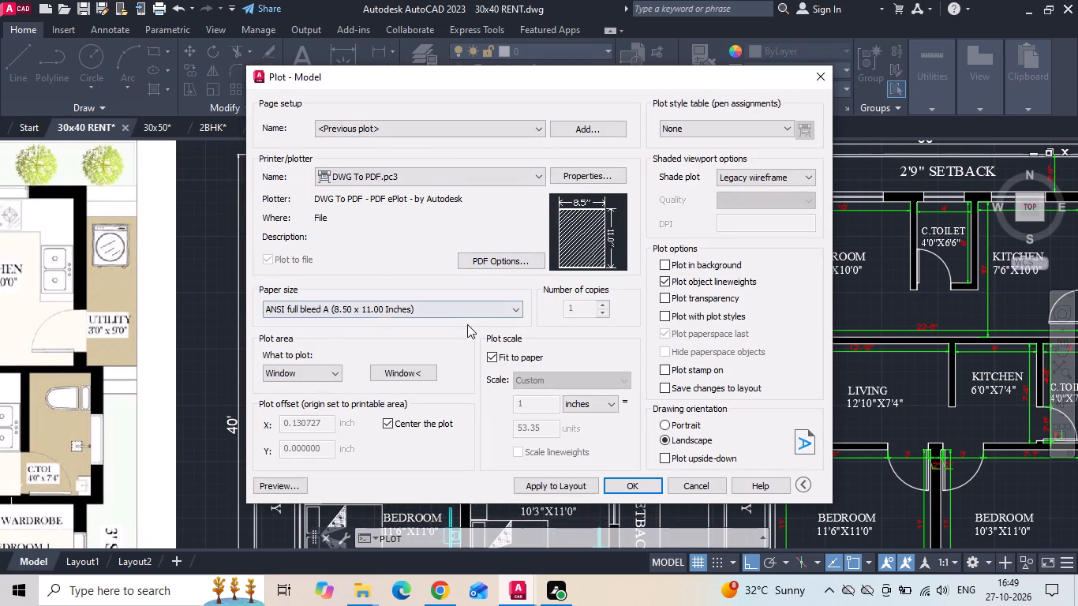
{"action": "left_click", "coordinate": [426, 371]}
{"action": "scroll", "coordinate": [430, 260], "scroll_direction": "down", "scroll_amount": 2}
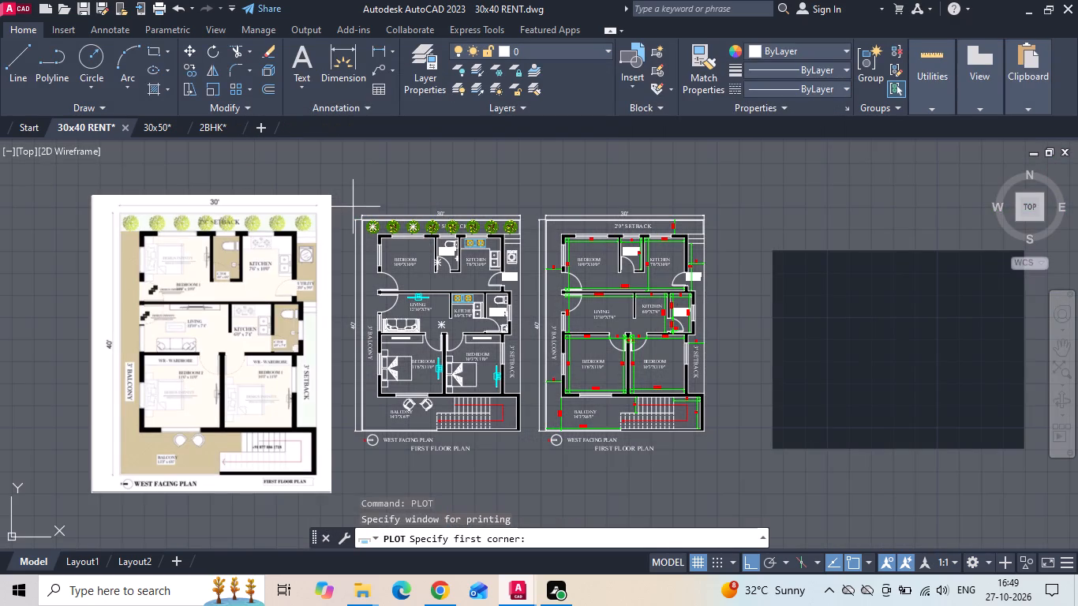
{"action": "left_click", "coordinate": [346, 200]}
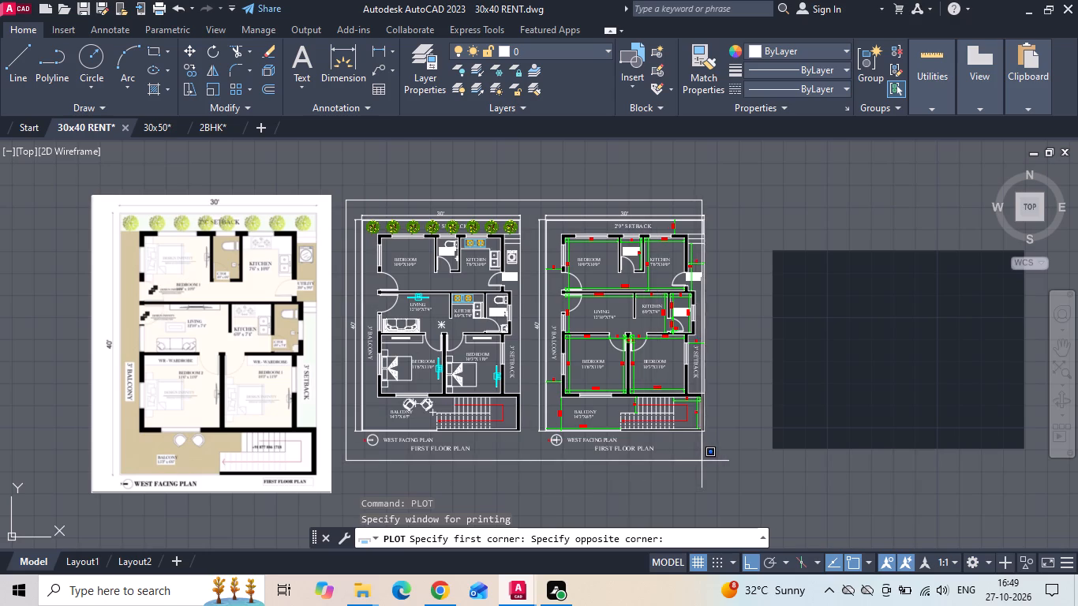
{"action": "left_click", "coordinate": [716, 454]}
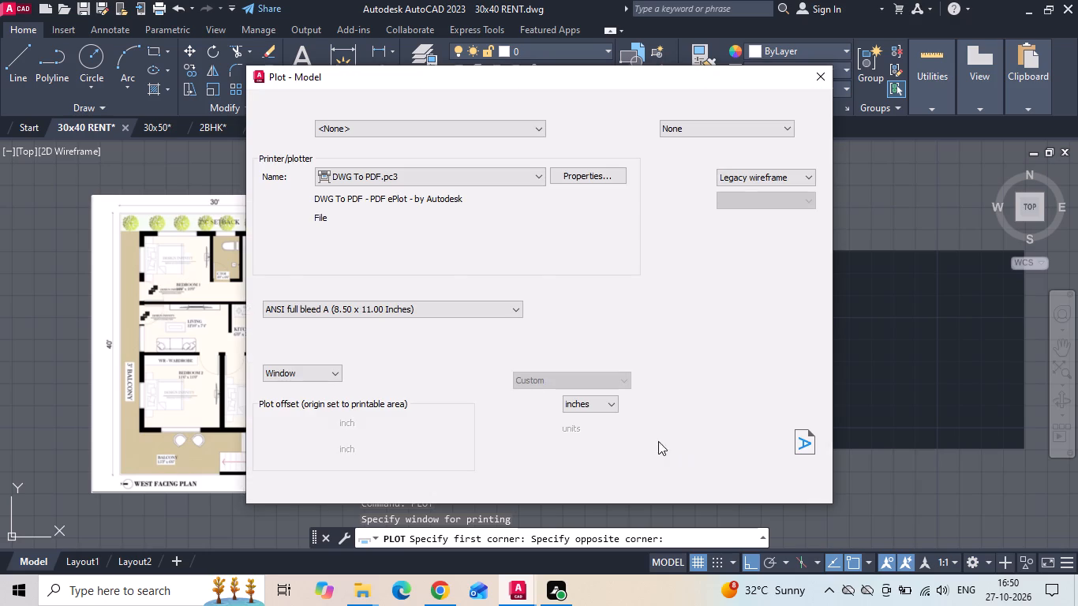
Preview the plot of both plans and save it as the PDF 30x40 RENT in the INTERNSHIP folder's 27102026 subfolder.
{"action": "left_click", "coordinate": [294, 484]}
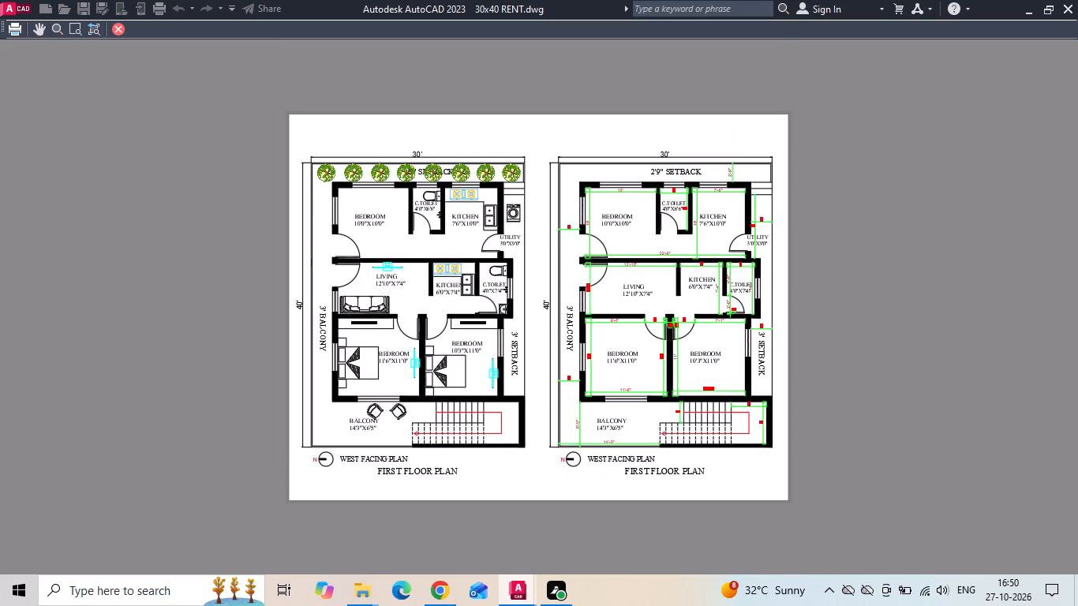
{"action": "key", "text": "space"}
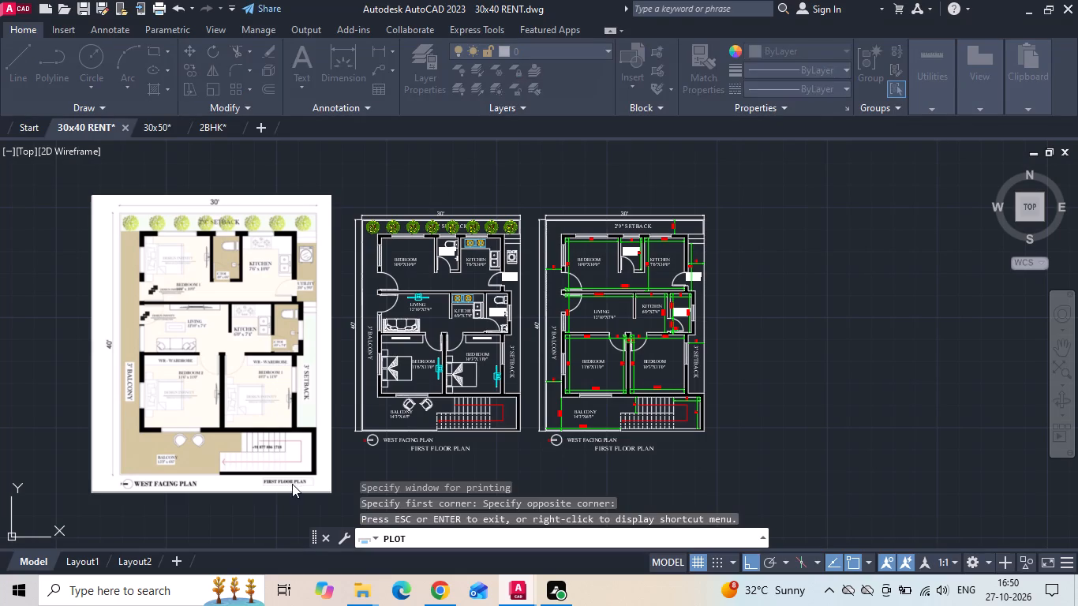
{"action": "left_click", "coordinate": [643, 483]}
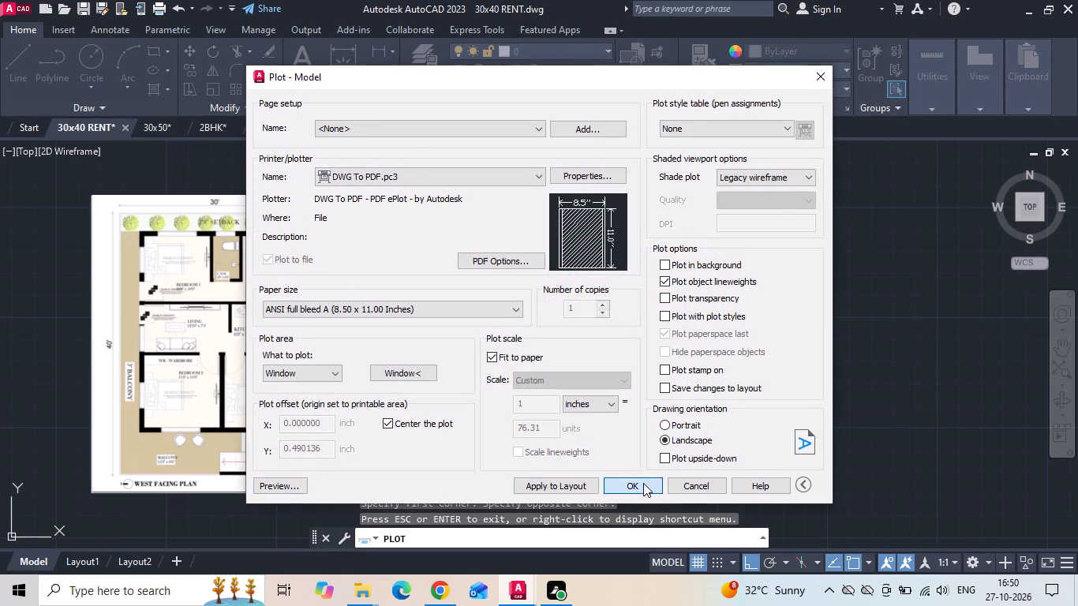
{"action": "left_click", "coordinate": [346, 266]}
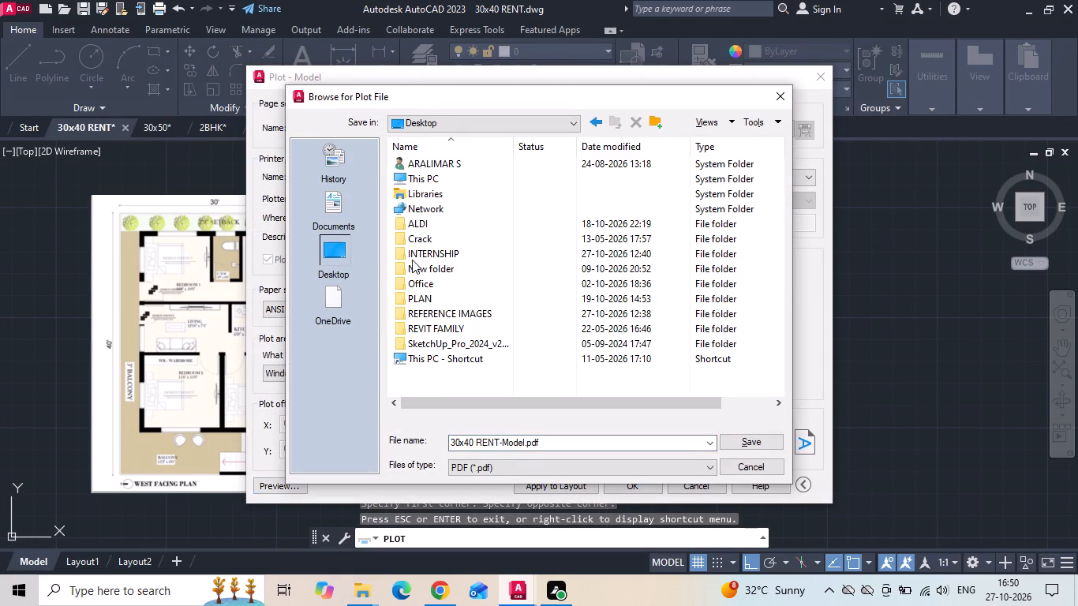
{"action": "double_click", "coordinate": [451, 249]}
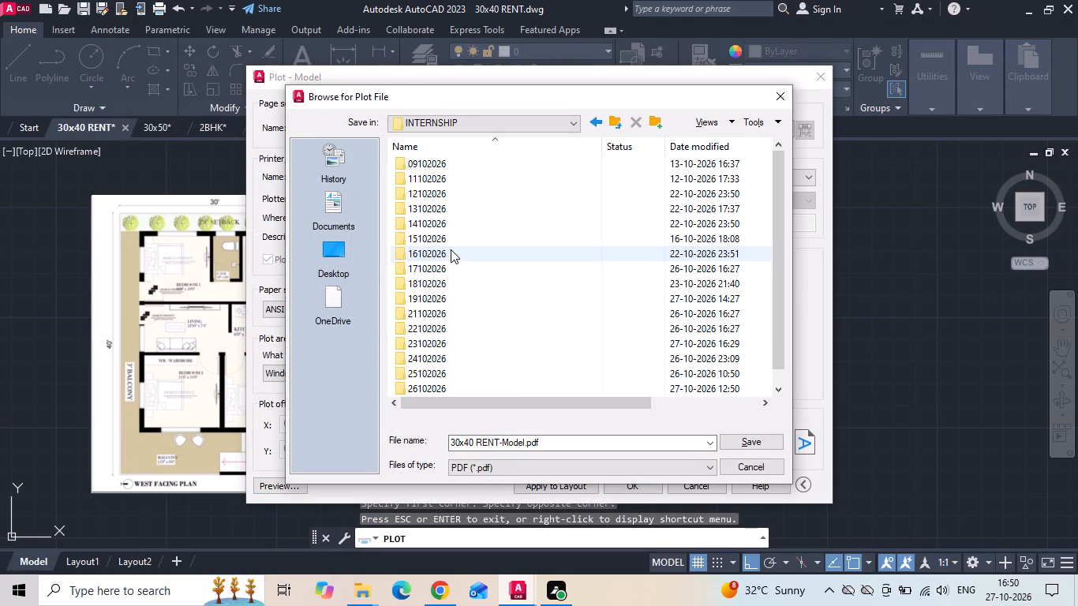
{"action": "scroll", "coordinate": [440, 327], "scroll_direction": "down", "scroll_amount": 1}
{"action": "double_click", "coordinate": [435, 387]}
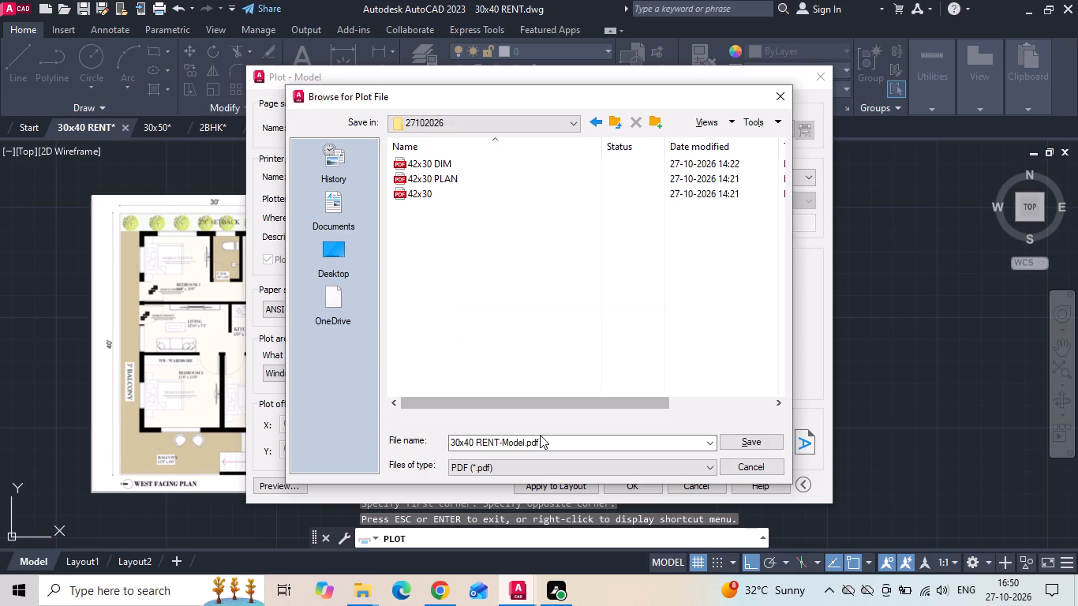
{"action": "double_click", "coordinate": [575, 439]}
{"action": "key", "text": "BackSpace"}
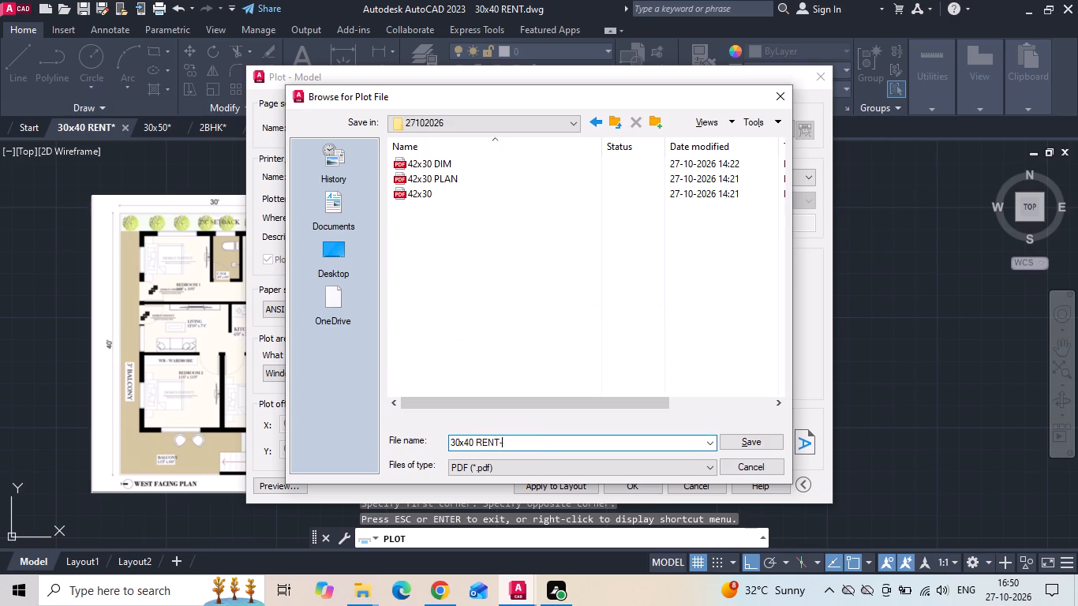
{"action": "key", "text": "BackSpace"}
{"action": "key", "text": "space"}
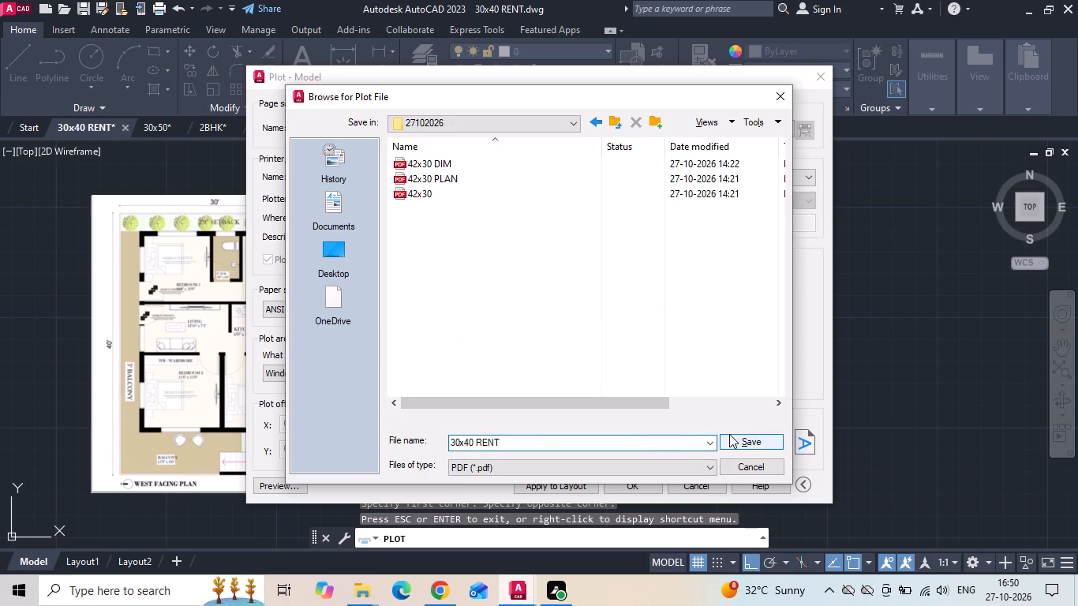
{"action": "left_click", "coordinate": [731, 434]}
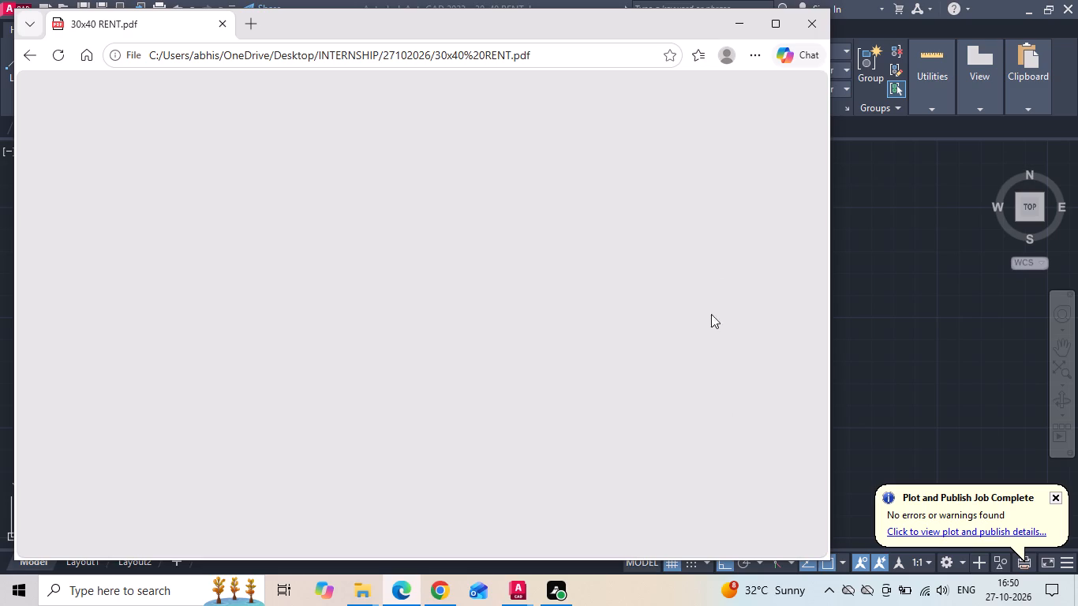
{"action": "left_click", "coordinate": [803, 28]}
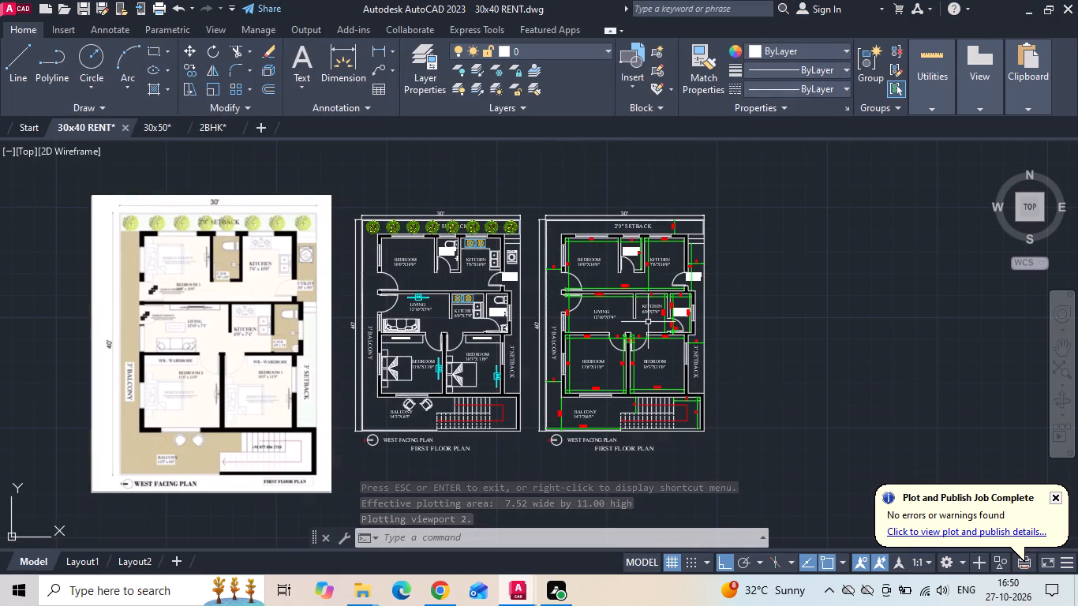
Set up a single-sheet plot of only the furnished plan with the previous plot settings, a new plot window and portrait orientation, and preview it.
{"action": "type", "text": "plot"}
{"action": "key", "text": "space"}
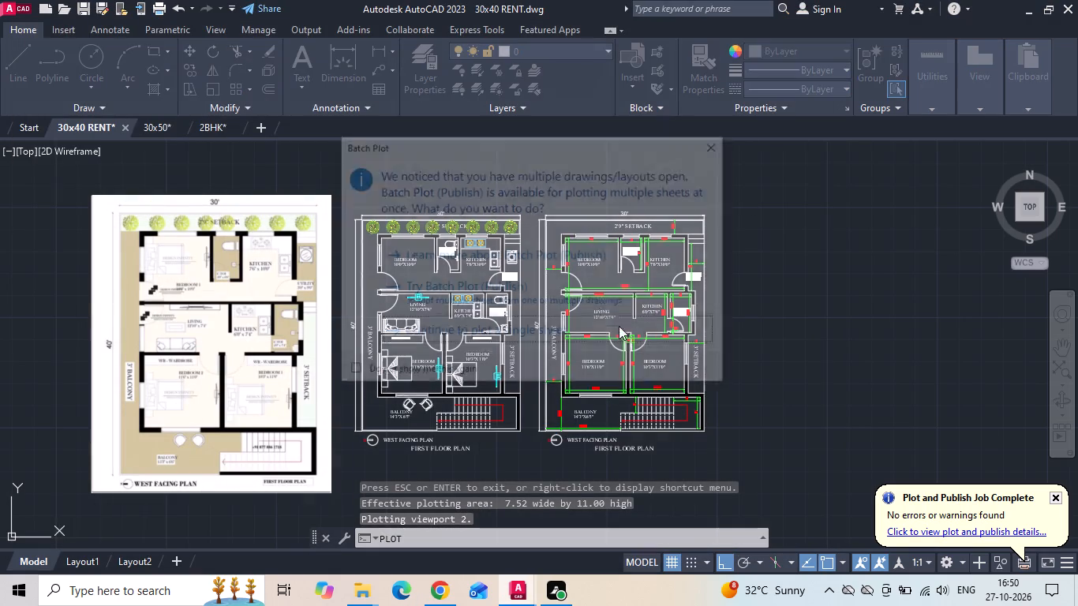
{"action": "left_click", "coordinate": [431, 324]}
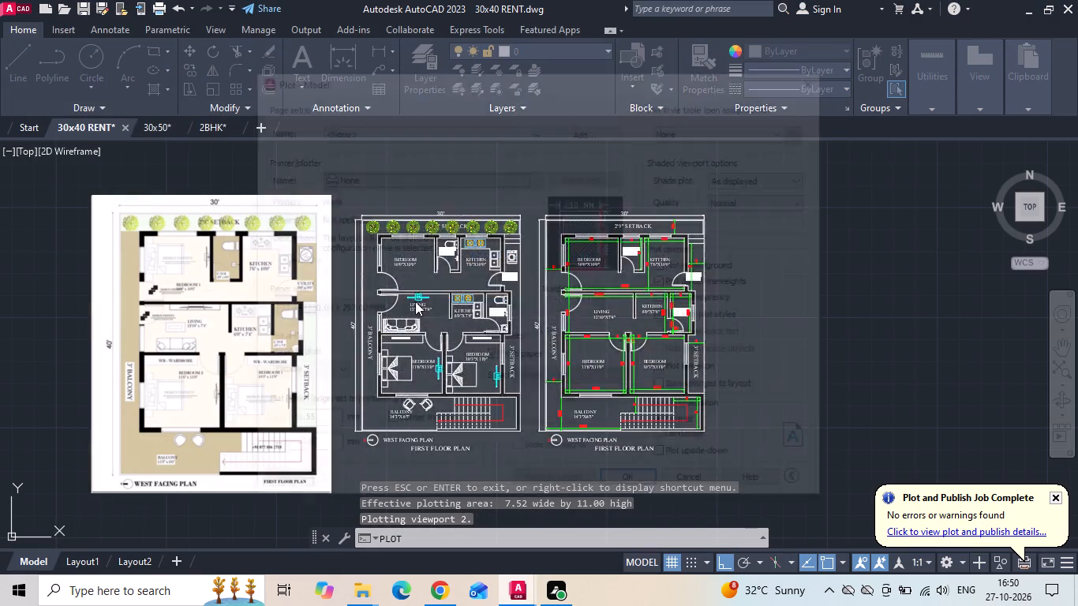
{"action": "left_click", "coordinate": [377, 130]}
{"action": "left_click", "coordinate": [370, 155]}
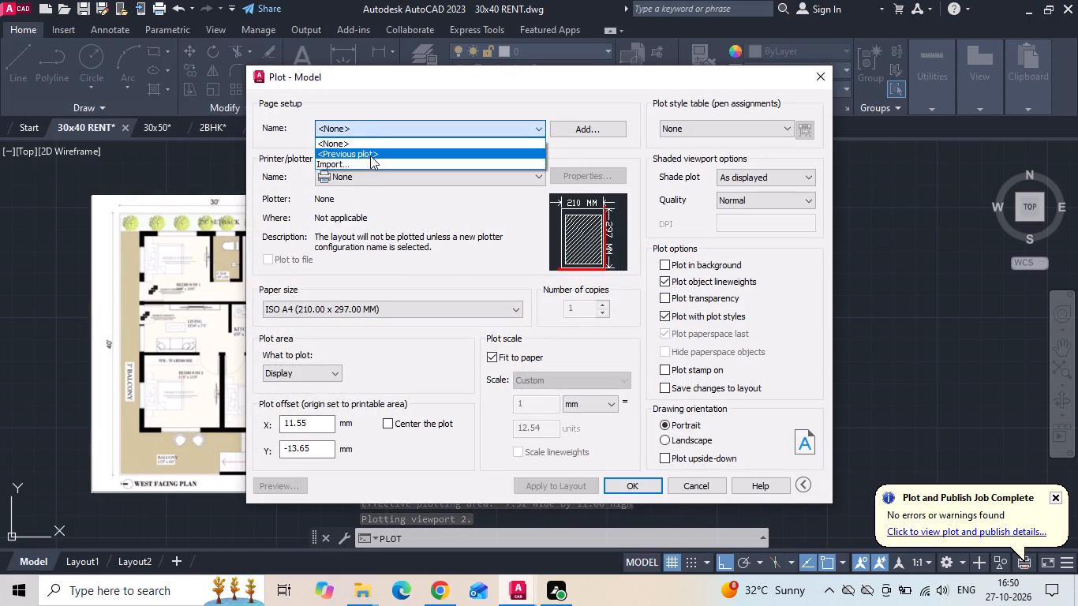
{"action": "left_click", "coordinate": [391, 372]}
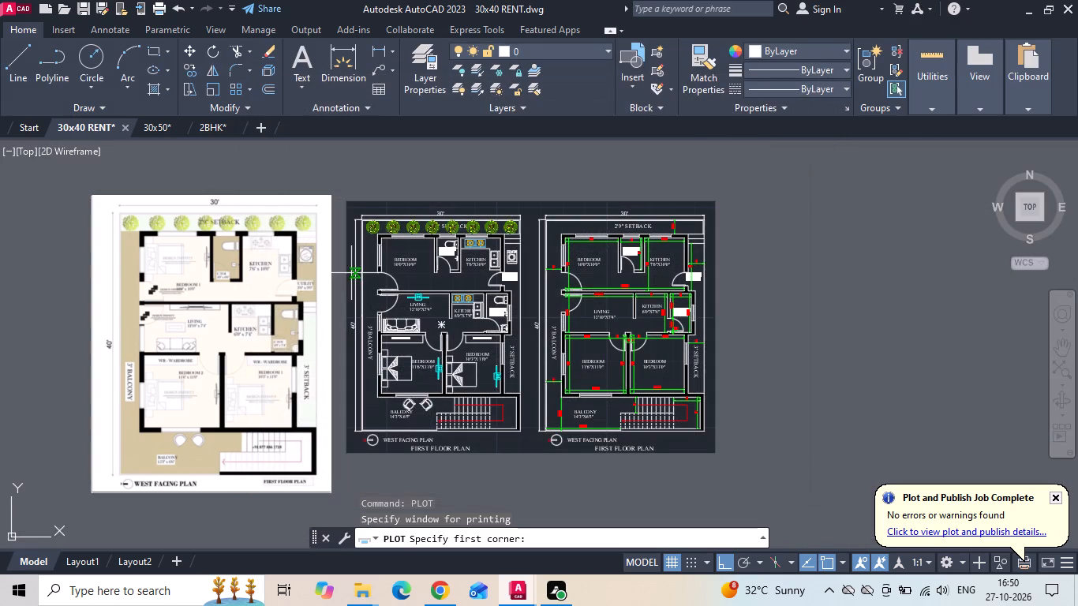
{"action": "left_click", "coordinate": [345, 200]}
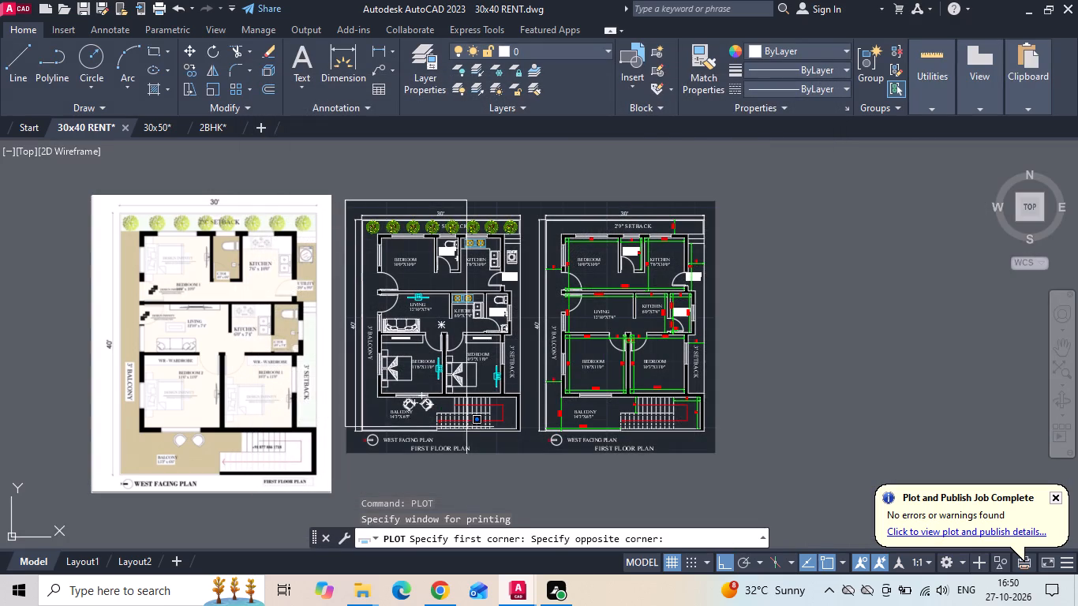
{"action": "left_click", "coordinate": [529, 454]}
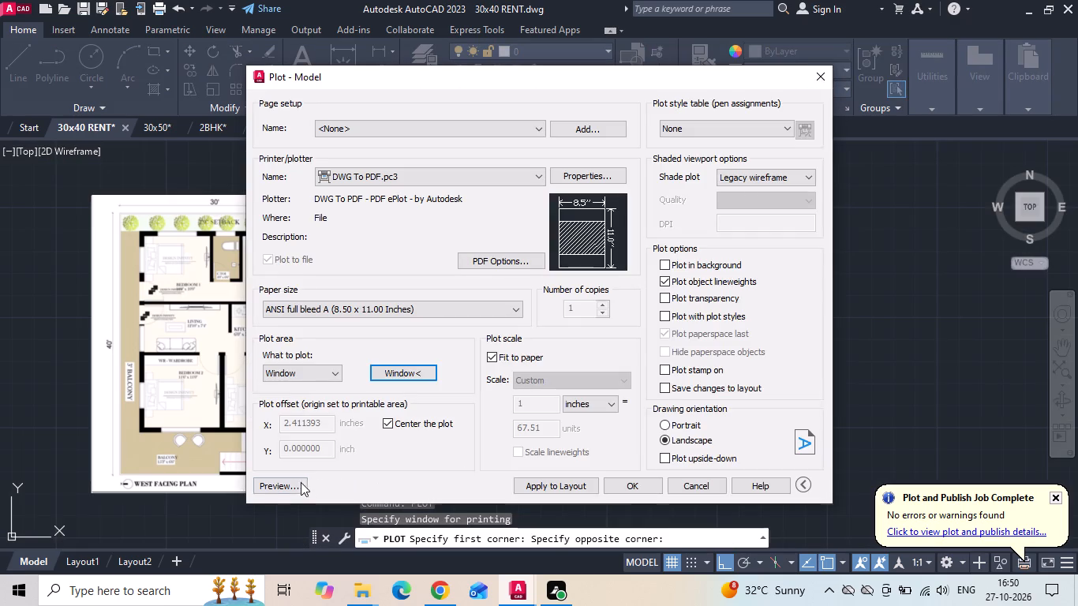
{"action": "left_click", "coordinate": [282, 487]}
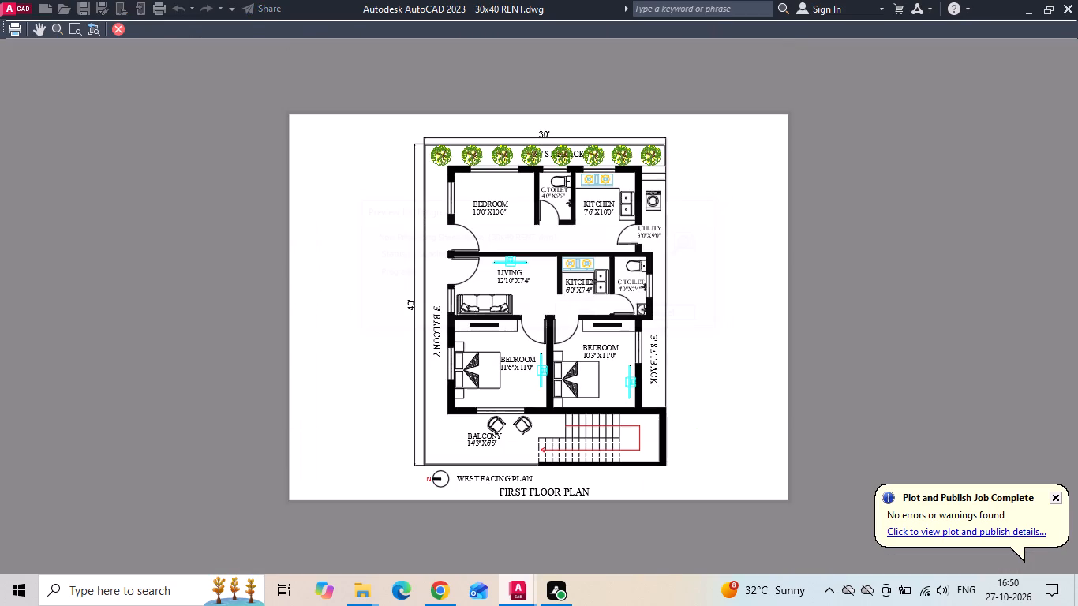
{"action": "key", "text": "Return"}
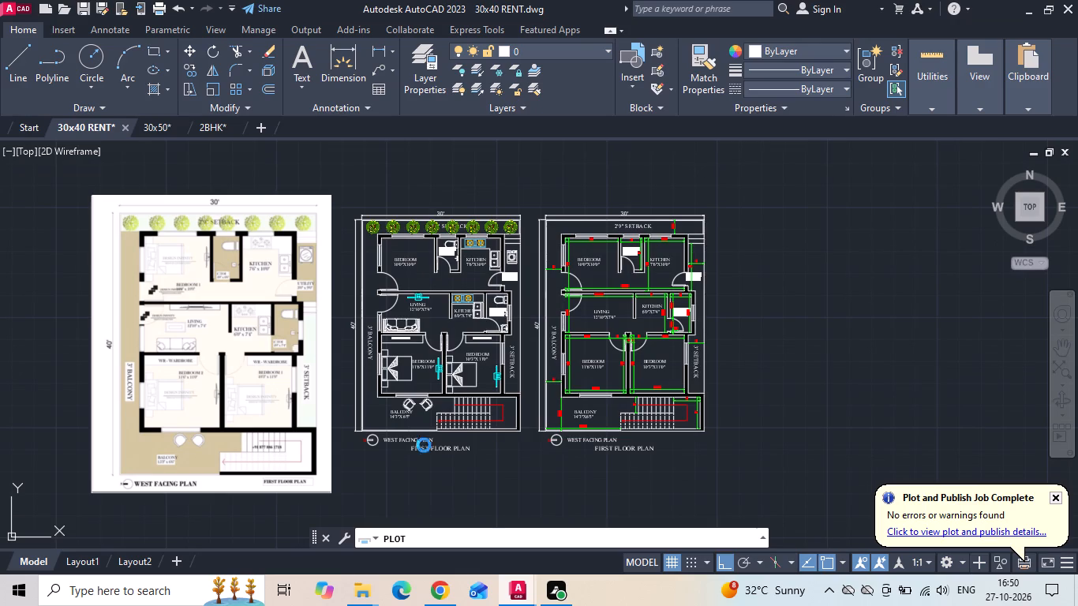
{"action": "left_click", "coordinate": [666, 421]}
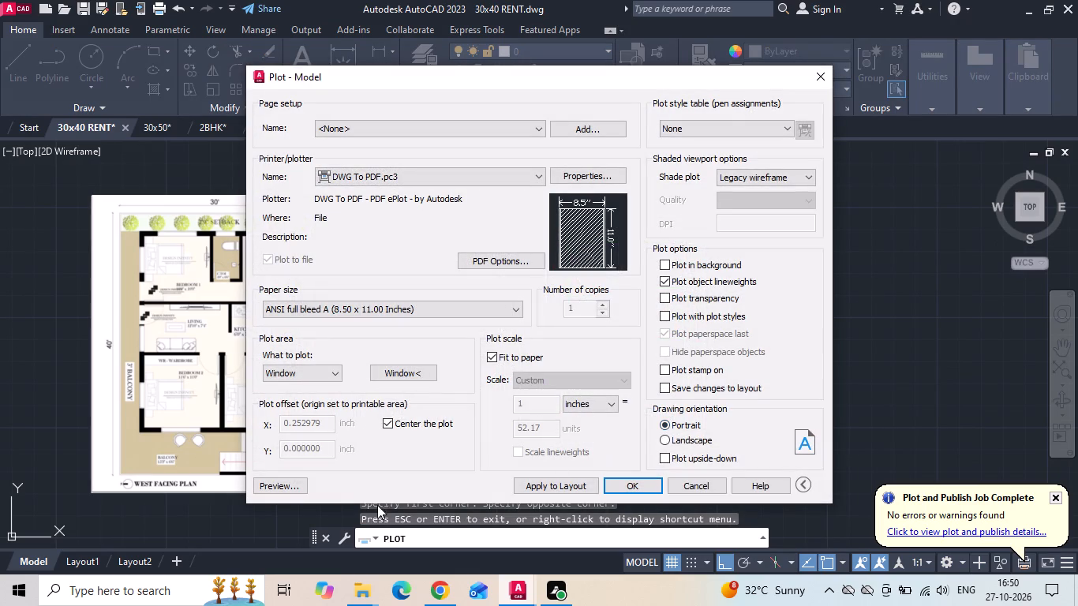
{"action": "left_click", "coordinate": [305, 487]}
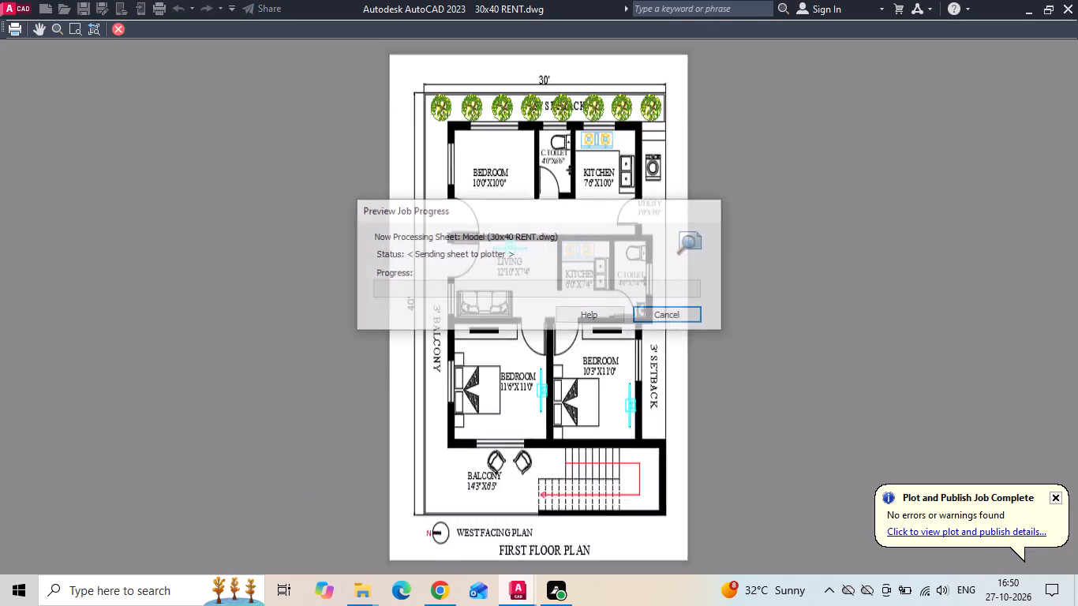
{"action": "key", "text": "space"}
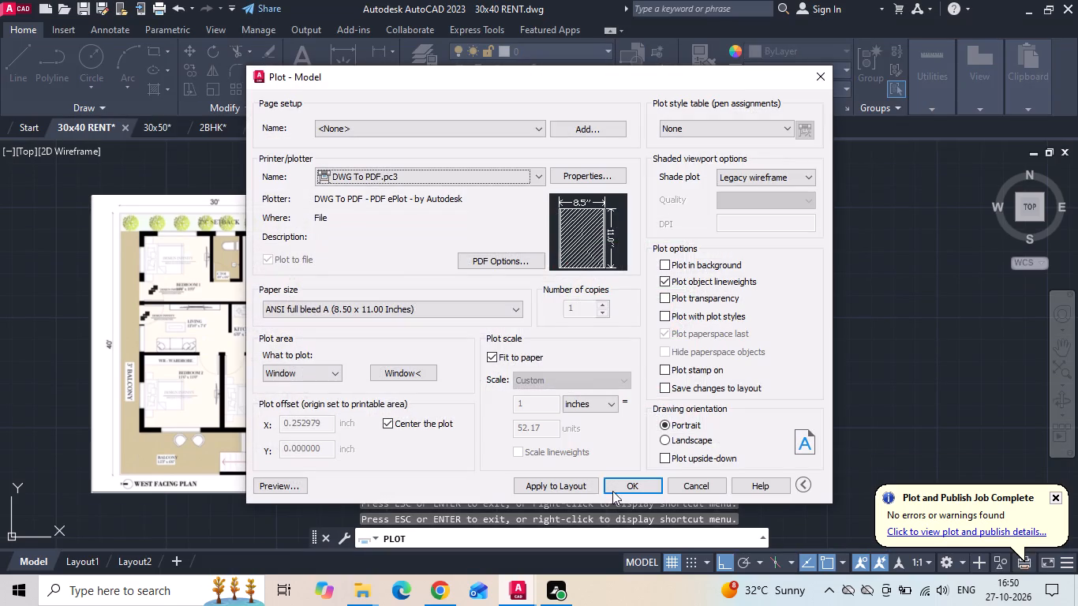
Plot the furnished plan to a PDF named 30x40 RENT PLAN in the 27102026 folder and close the opened PDF.
{"action": "left_click", "coordinate": [622, 481]}
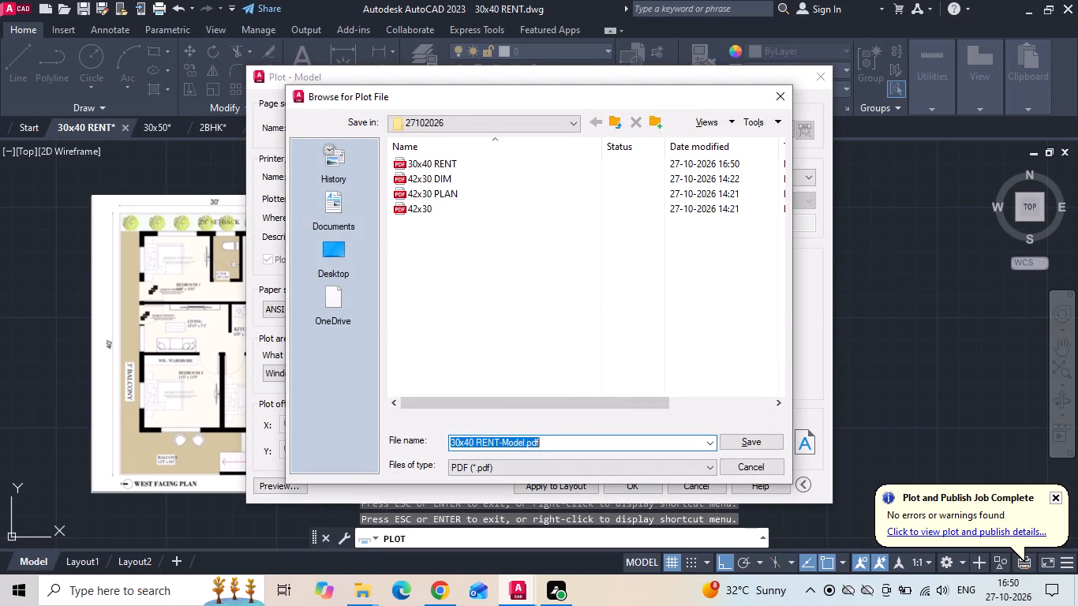
{"action": "left_click", "coordinate": [556, 442]}
{"action": "key", "text": "BackSpace"}
{"action": "key", "text": "BackSpace"}
{"action": "key", "text": "BackSpace"}
{"action": "key", "text": "BackSpace"}
{"action": "key", "text": "BackSpace"}
{"action": "key", "text": "BackSpace"}
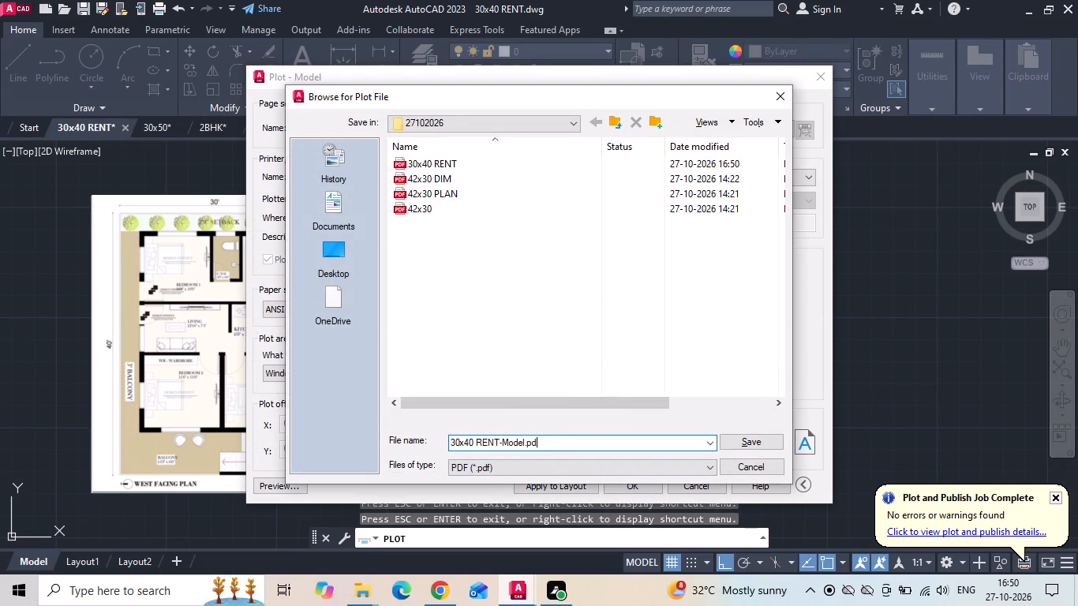
{"action": "key", "text": "BackSpace"}
{"action": "key", "text": "BackSpace"}
{"action": "key", "text": "BackSpace"}
{"action": "key", "text": "BackSpace"}
{"action": "key", "text": "BackSpace"}
{"action": "key", "text": "BackSpace"}
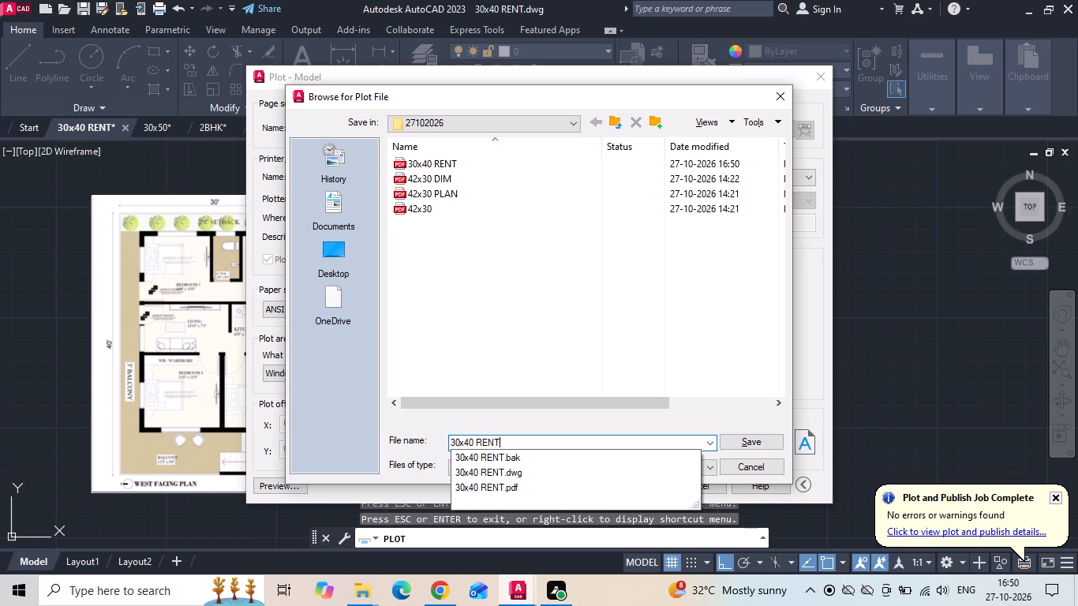
{"action": "type", "text": "PLAN"}
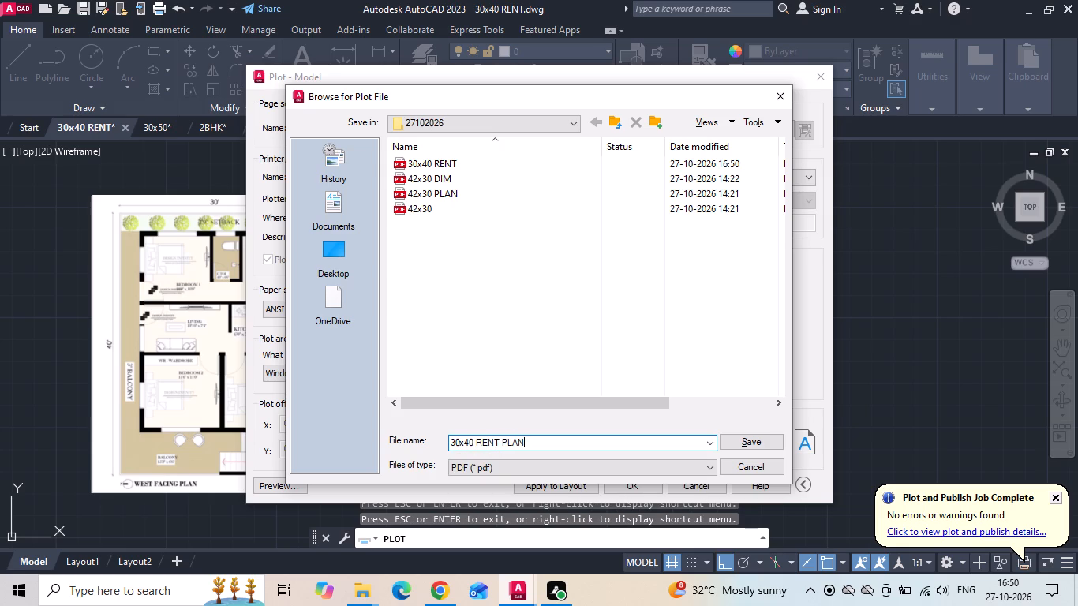
{"action": "key", "text": "Return"}
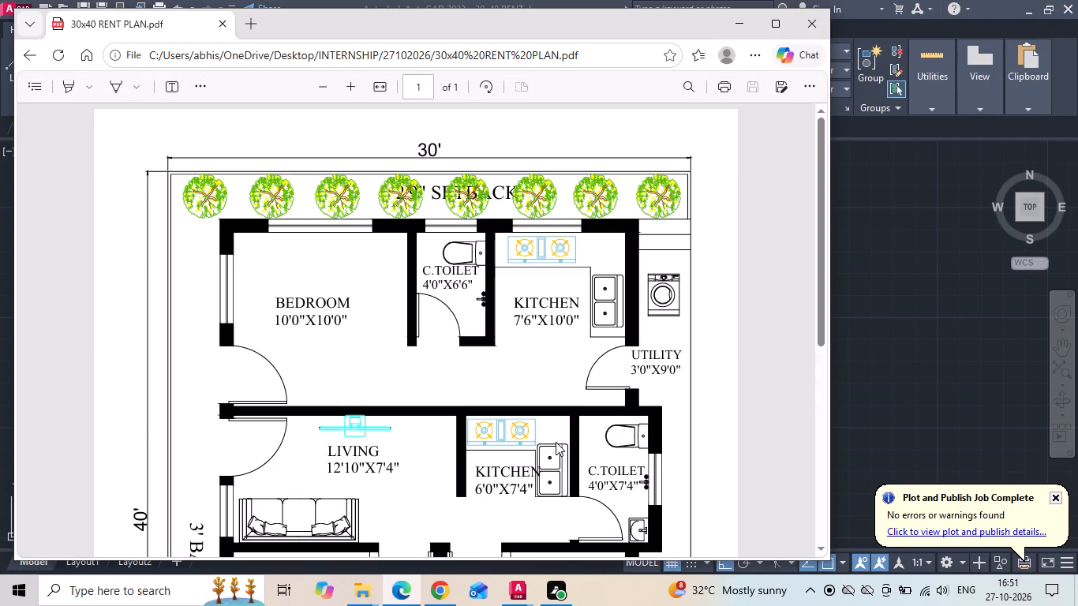
{"action": "left_click", "coordinate": [806, 28]}
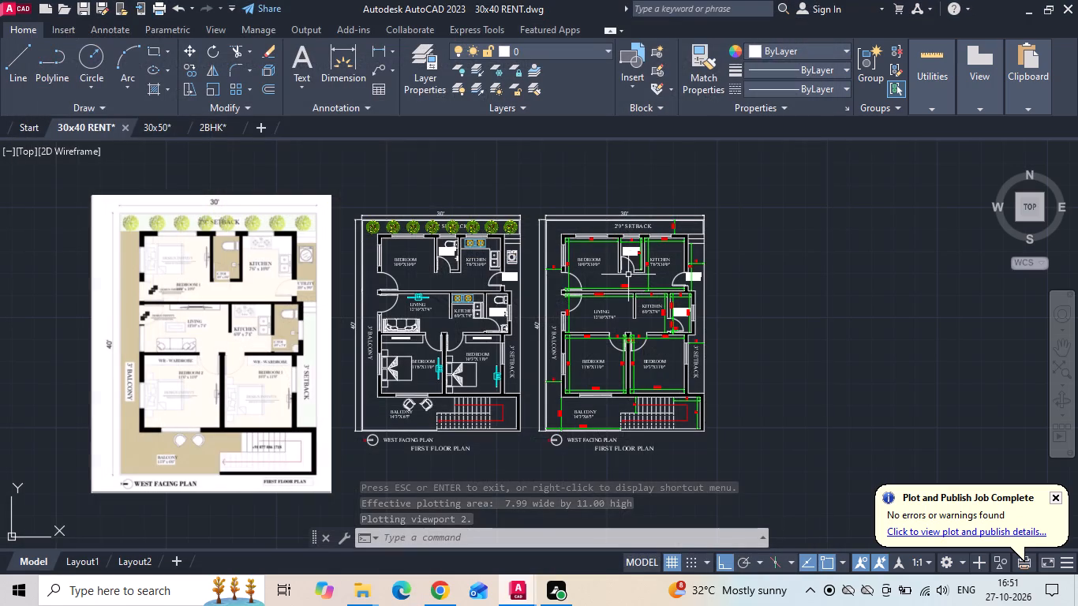
Set up a single-sheet plot with the previous plot settings and a plot window around only the dimensioned plan, and preview it.
{"action": "key", "text": "space"}
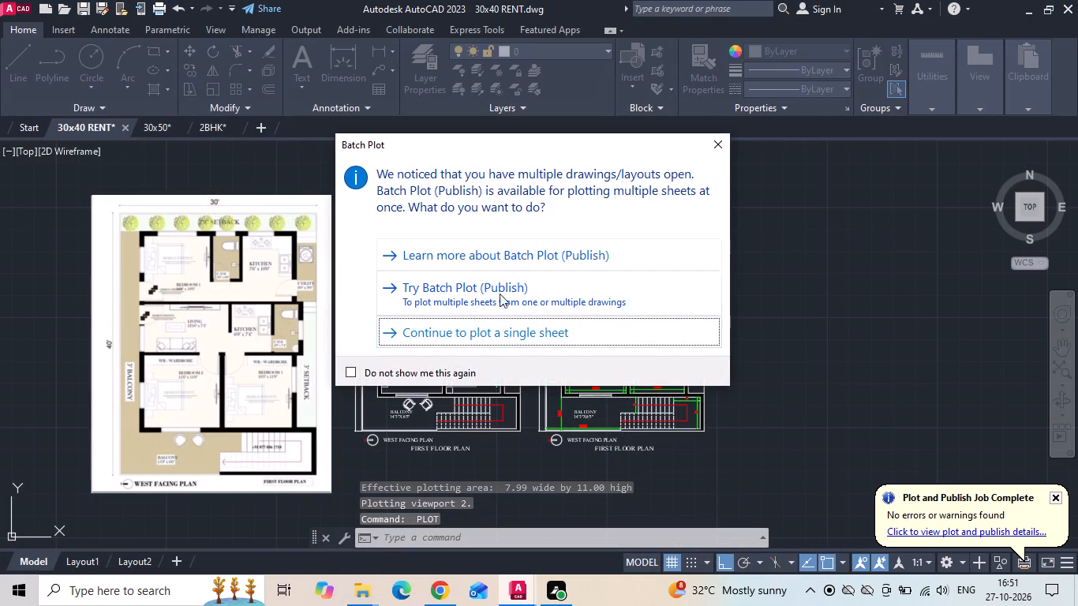
{"action": "left_click", "coordinate": [495, 331]}
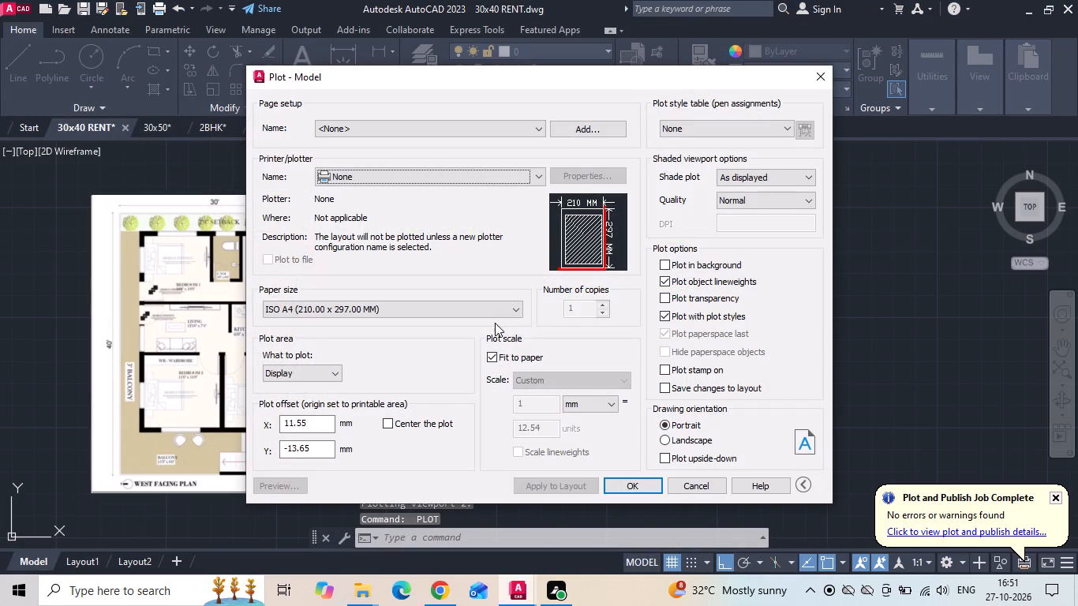
{"action": "left_click", "coordinate": [470, 128]}
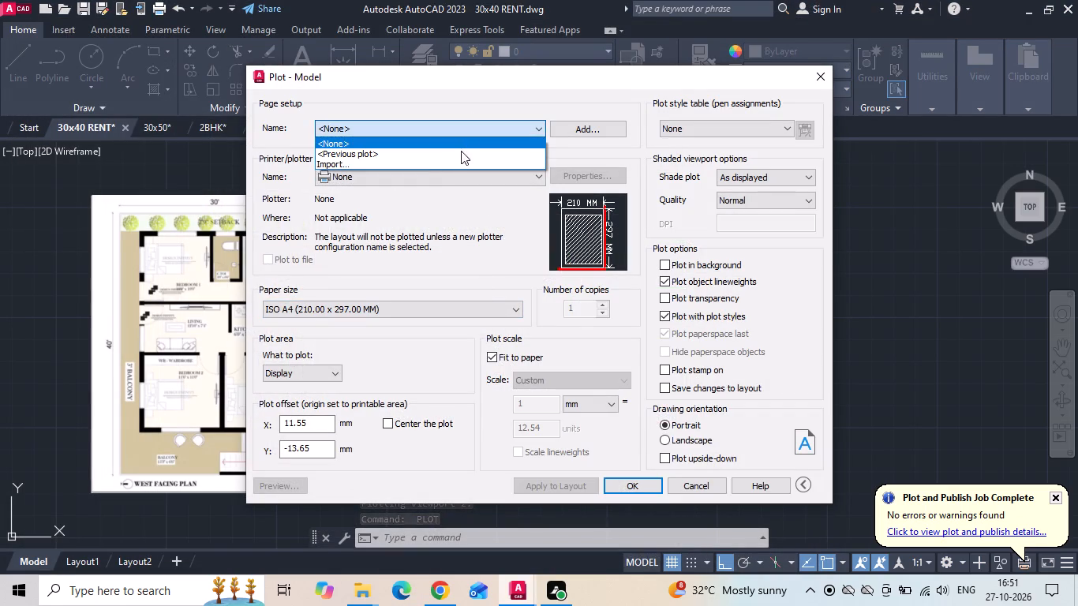
{"action": "left_click", "coordinate": [461, 151]}
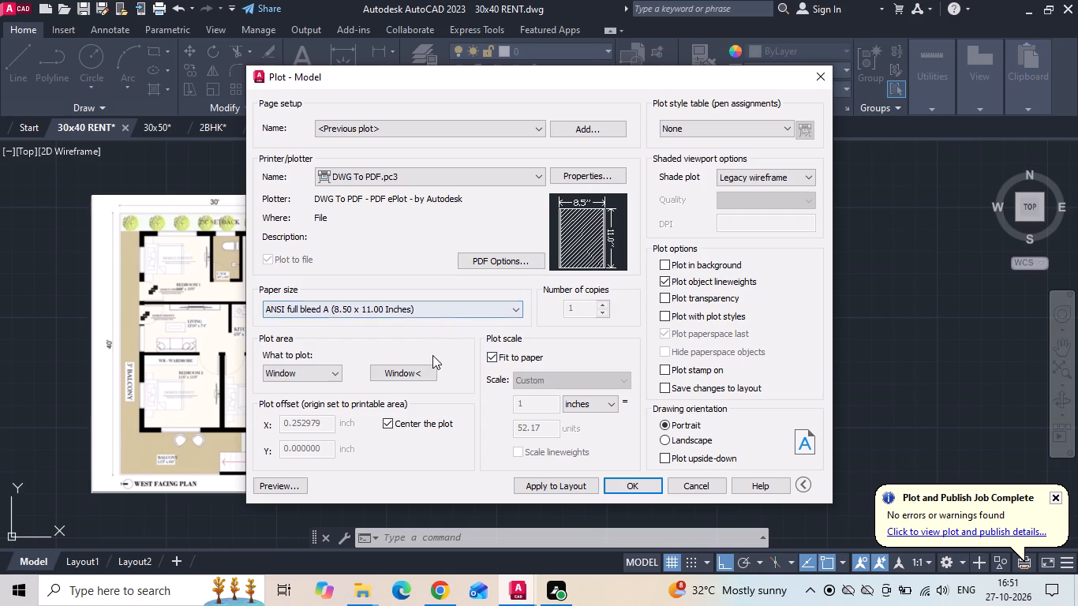
{"action": "left_click", "coordinate": [427, 368]}
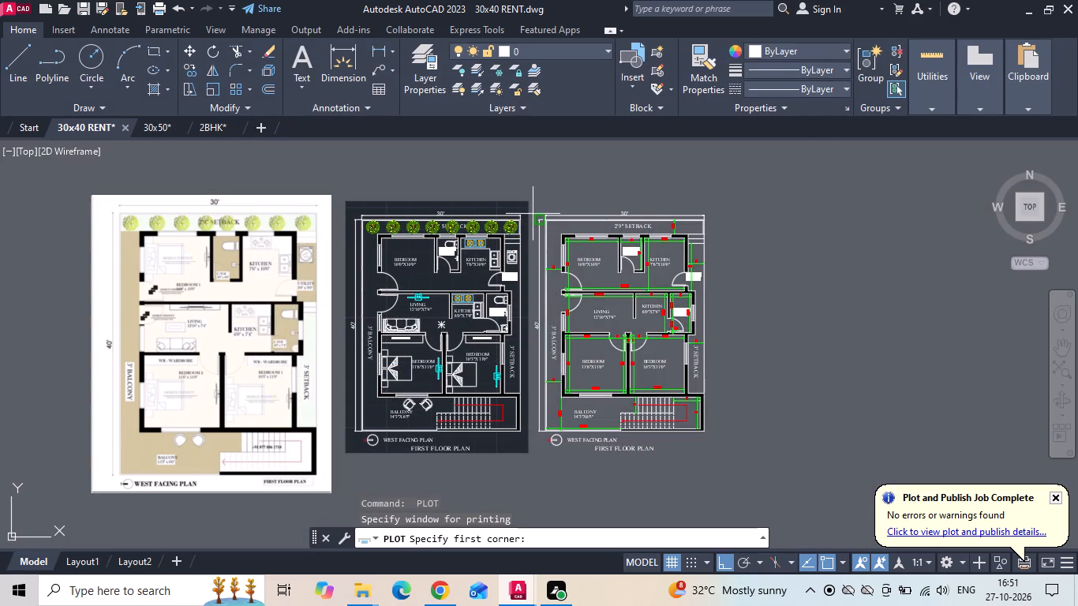
{"action": "left_click", "coordinate": [532, 201]}
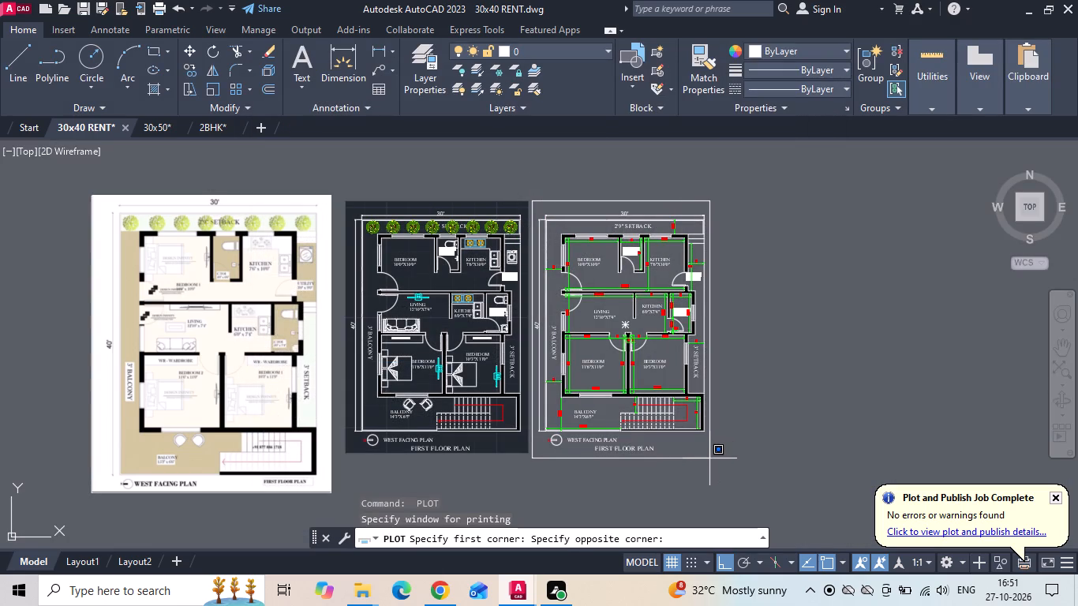
{"action": "left_click", "coordinate": [713, 458]}
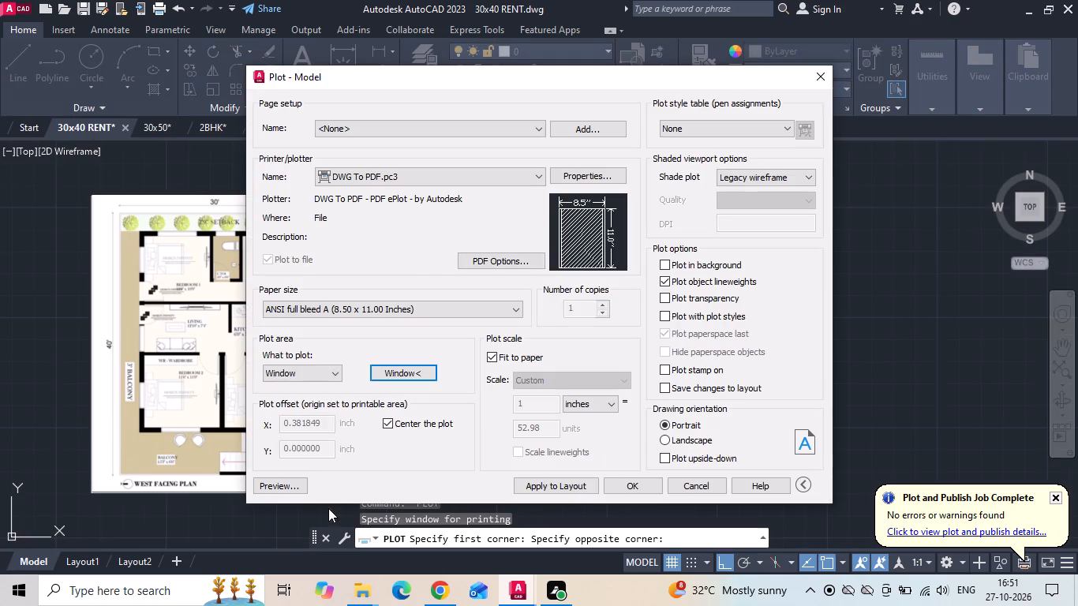
{"action": "left_click", "coordinate": [293, 489]}
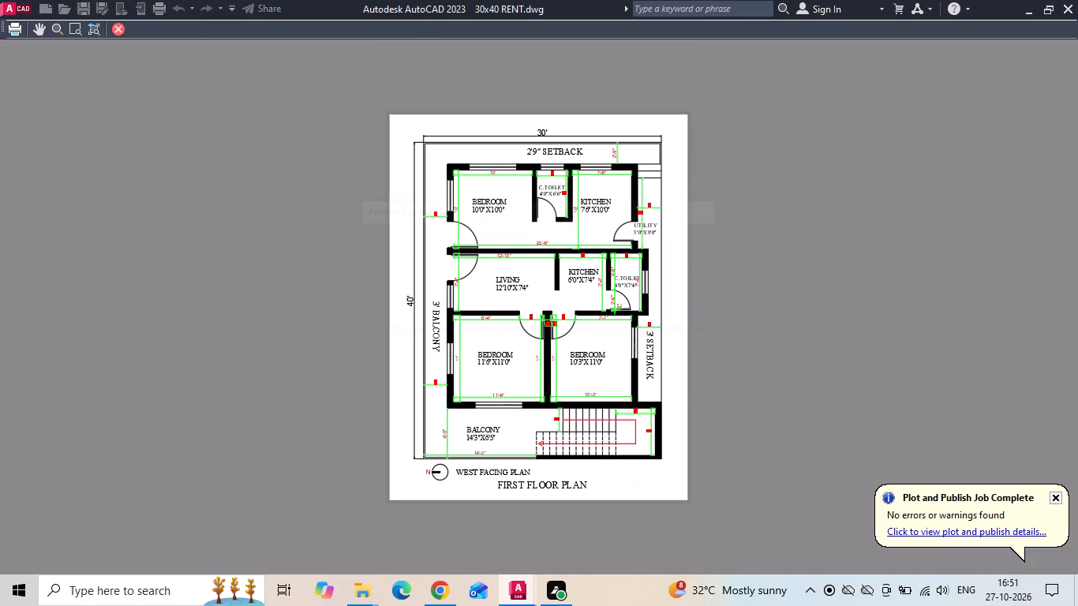
Plot the dimensioned plan to a PDF named 30x40 RENT- DIM in the 27102026 folder and close the opened PDF.
{"action": "key", "text": "space"}
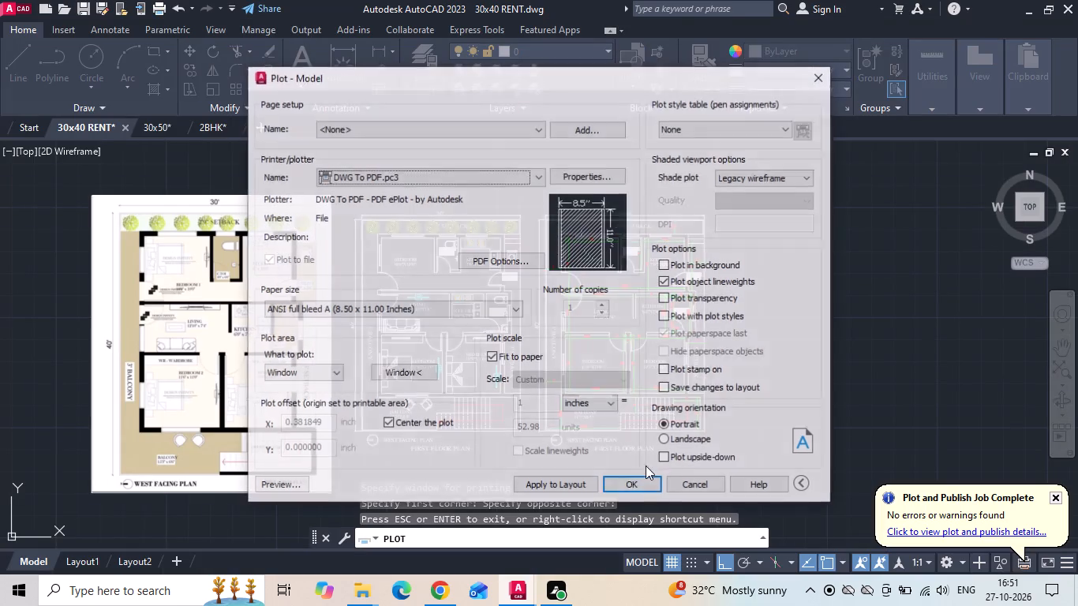
{"action": "left_click", "coordinate": [644, 487]}
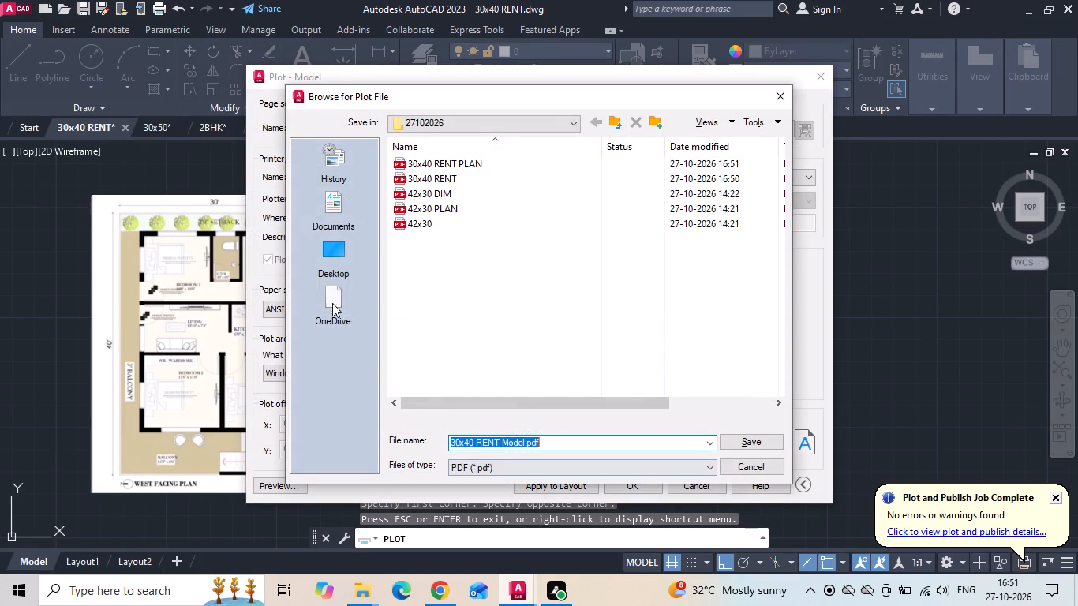
{"action": "left_click", "coordinate": [564, 440]}
{"action": "key", "text": "BackSpace"}
{"action": "key", "text": "BackSpace"}
{"action": "key", "text": "BackSpace"}
{"action": "key", "text": "BackSpace"}
{"action": "key", "text": "BackSpace"}
{"action": "key", "text": "BackSpace"}
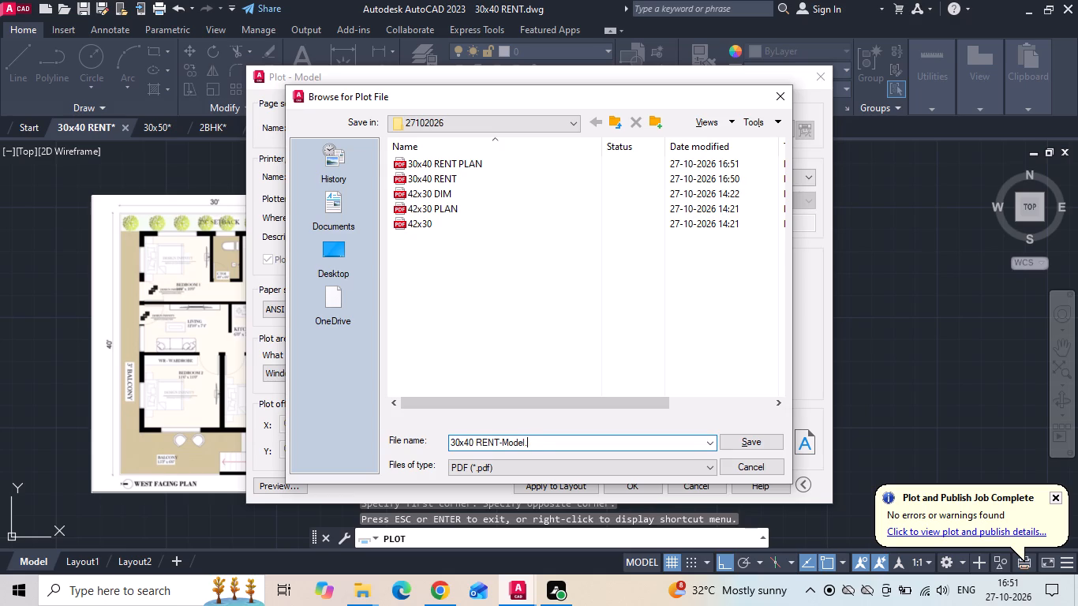
{"action": "key", "text": "BackSpace"}
{"action": "key", "text": "BackSpace"}
{"action": "key", "text": "BackSpace"}
{"action": "key", "text": "BackSpace"}
{"action": "key", "text": "space"}
{"action": "type", "text": "DIM"}
{"action": "key", "text": "Return"}
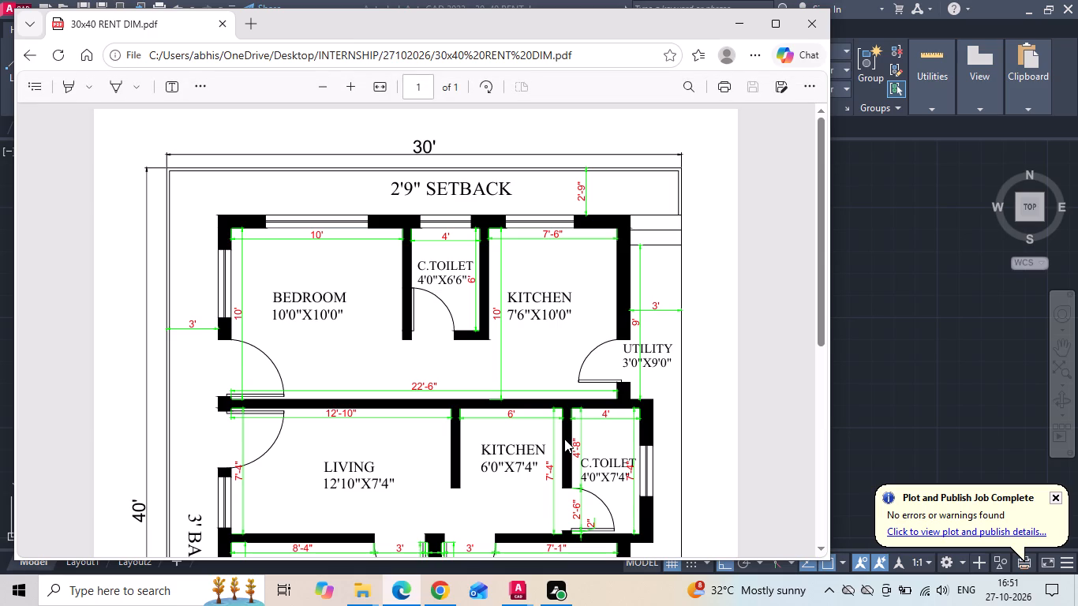
{"action": "left_click", "coordinate": [798, 34]}
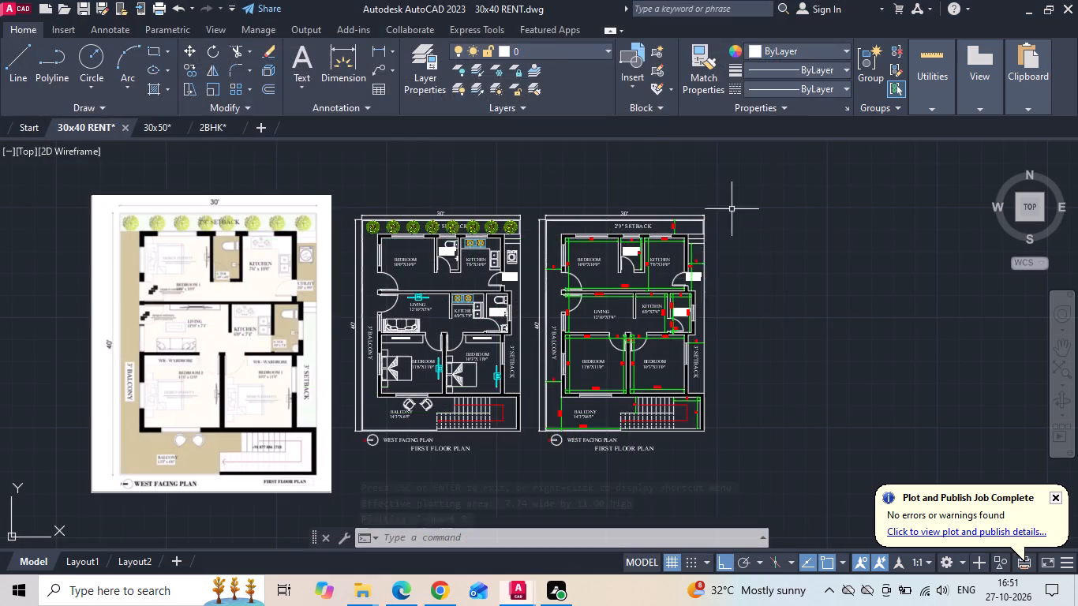
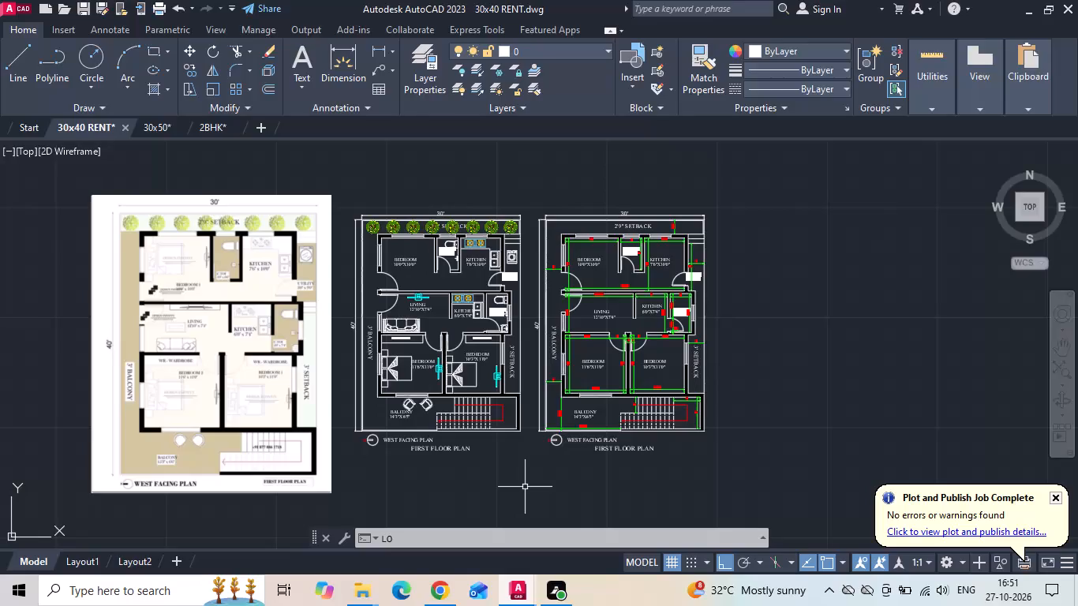
Turn off the drawing session's log file recording with the LOGFILEOFF command.
{"action": "type", "text": "GFI"}
{"action": "key", "text": "l"}
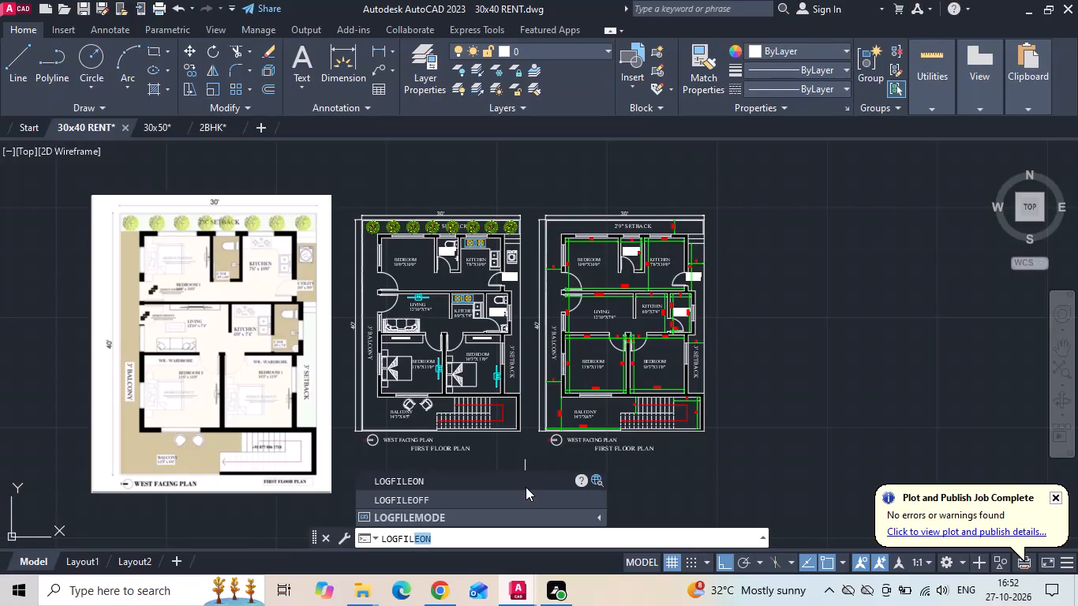
{"action": "key", "text": "e"}
{"action": "type", "text": "OFF"}
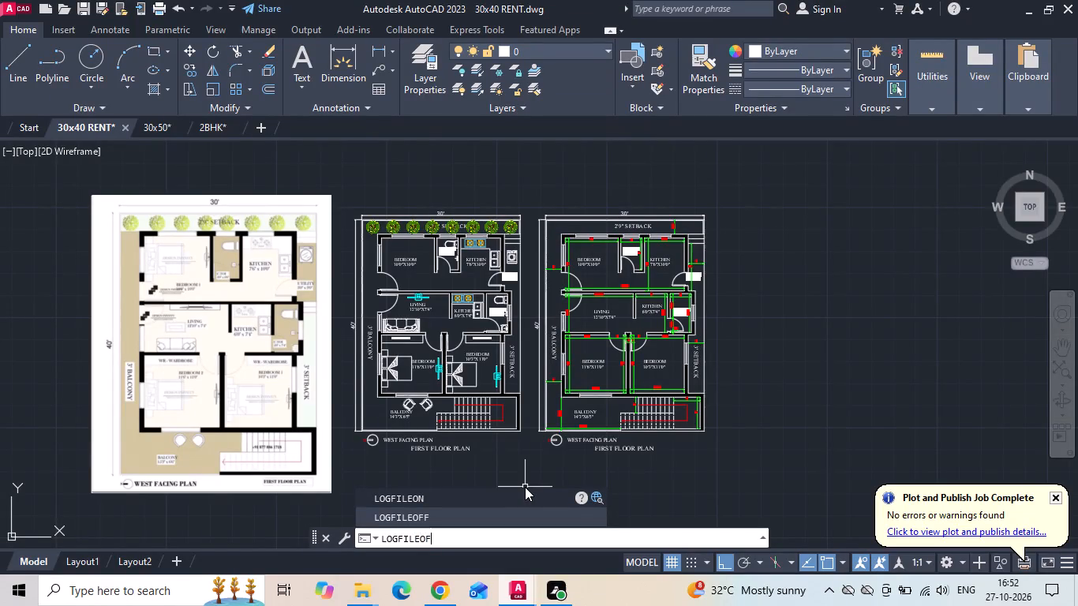
{"action": "key", "text": "space"}
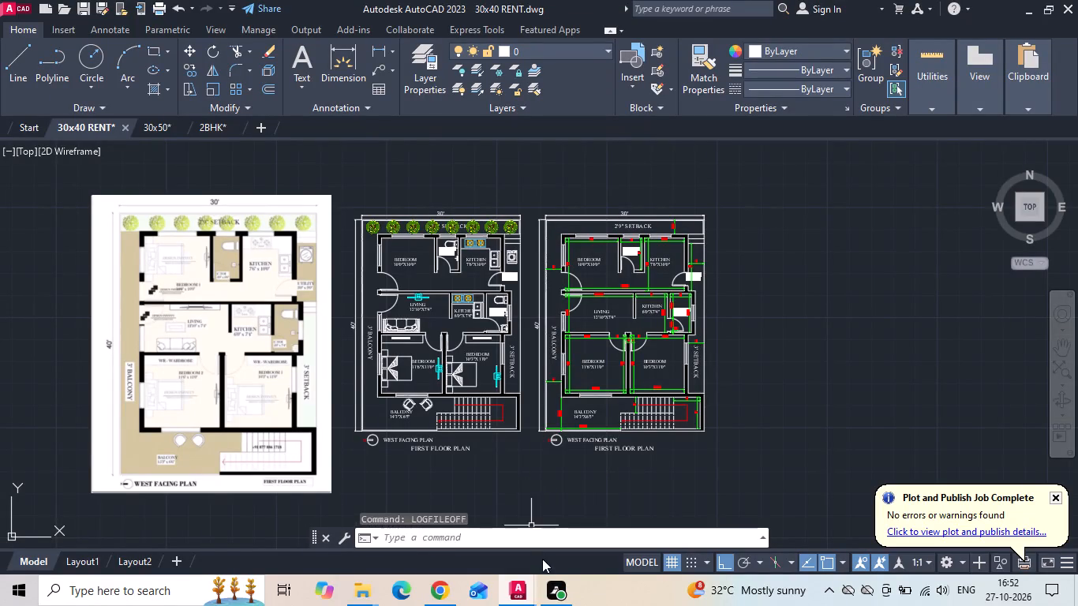